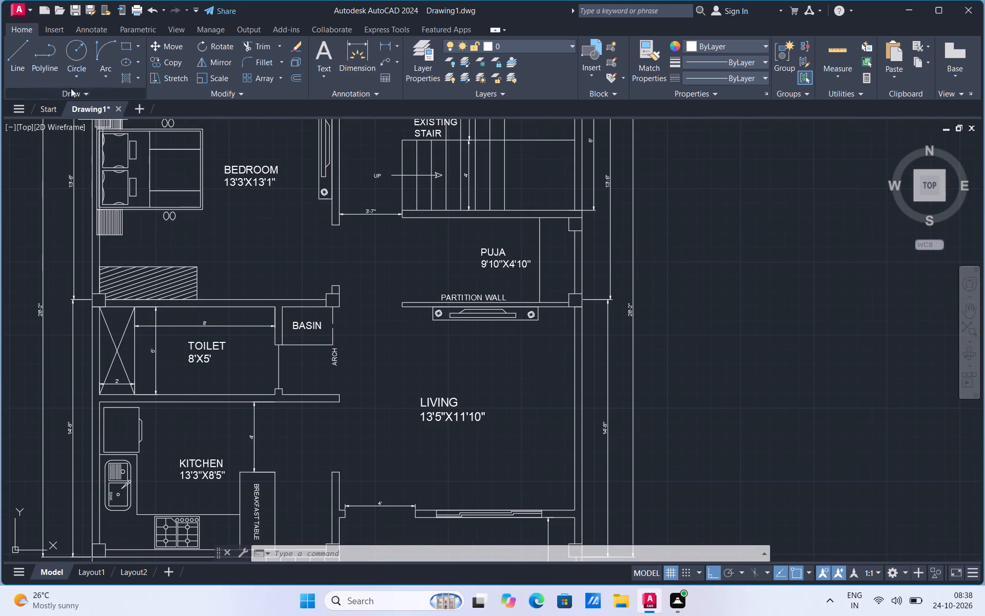
Draw a vertical line across the bedroom door opening, joining the midpoints of the two wall ends.
left_click(15, 64)
scroll(323, 245, "up", 3)
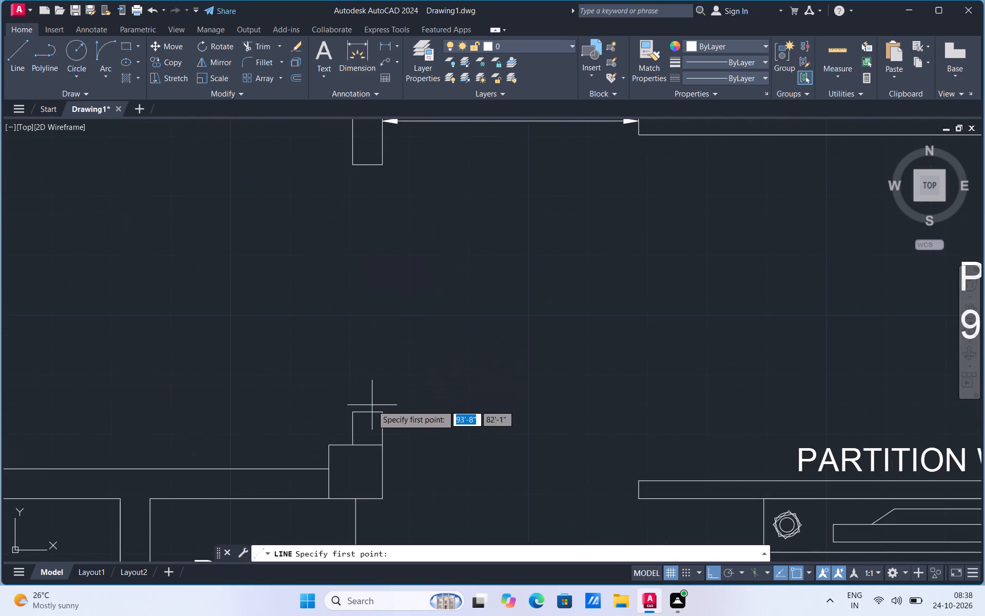
left_click(367, 413)
left_click(370, 164)
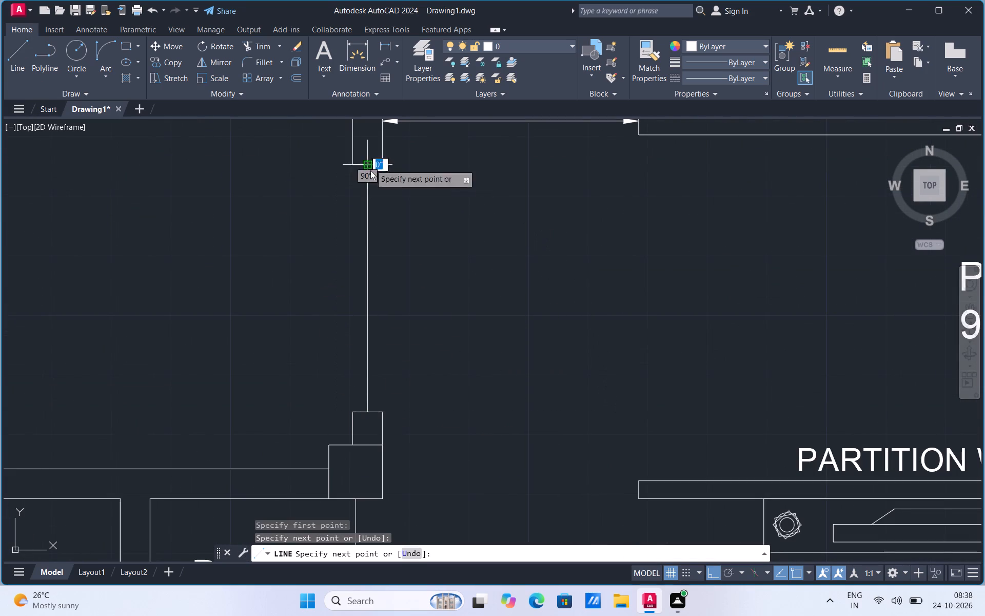
key("Escape")
Draw a horizontal rectangle about 8' wide in the LIVING room, just inside the south wall window.
scroll(356, 283, "down", 1)
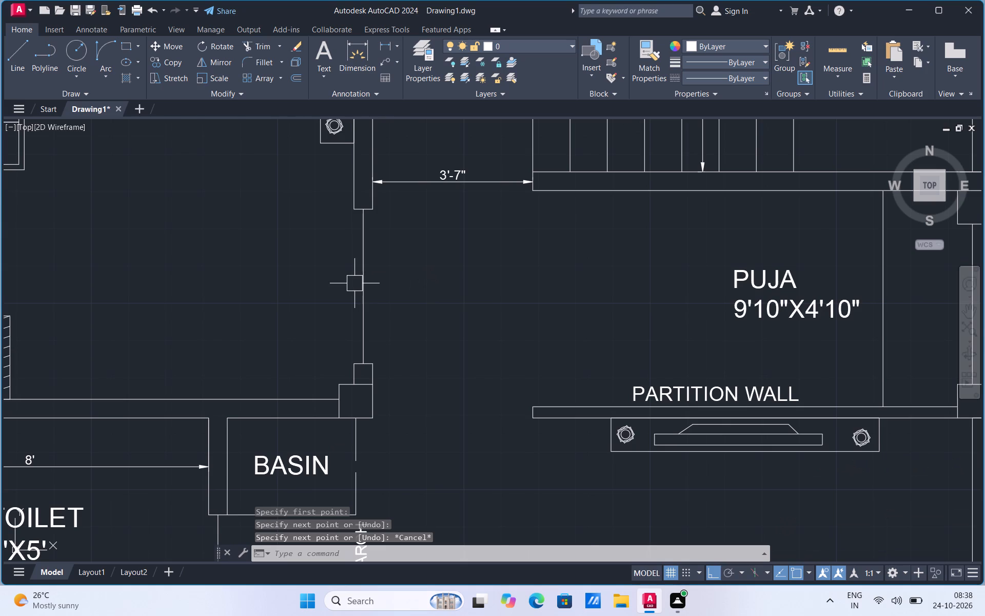
scroll(354, 283, "down", 2)
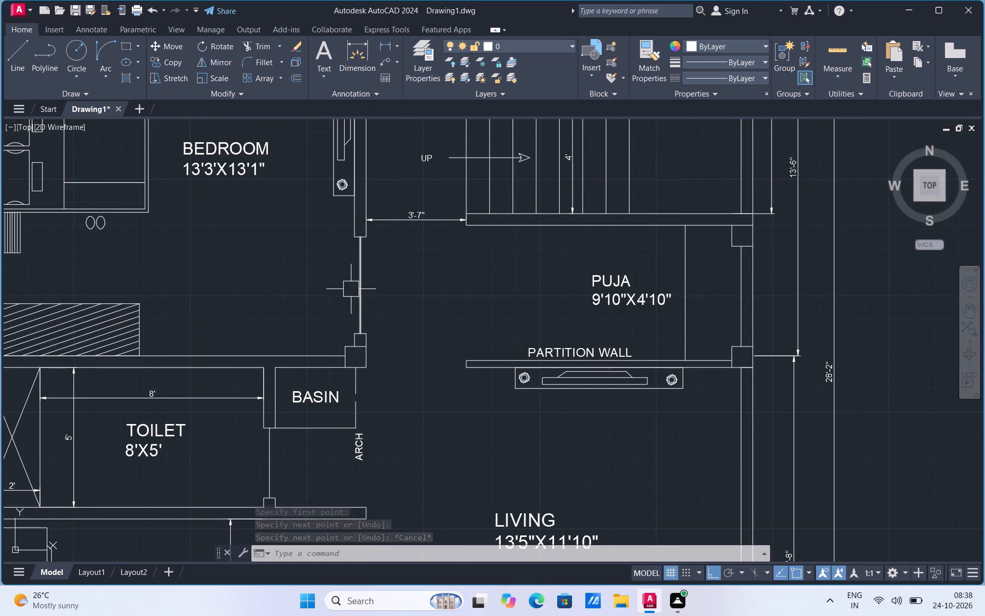
scroll(369, 309, "down", 1)
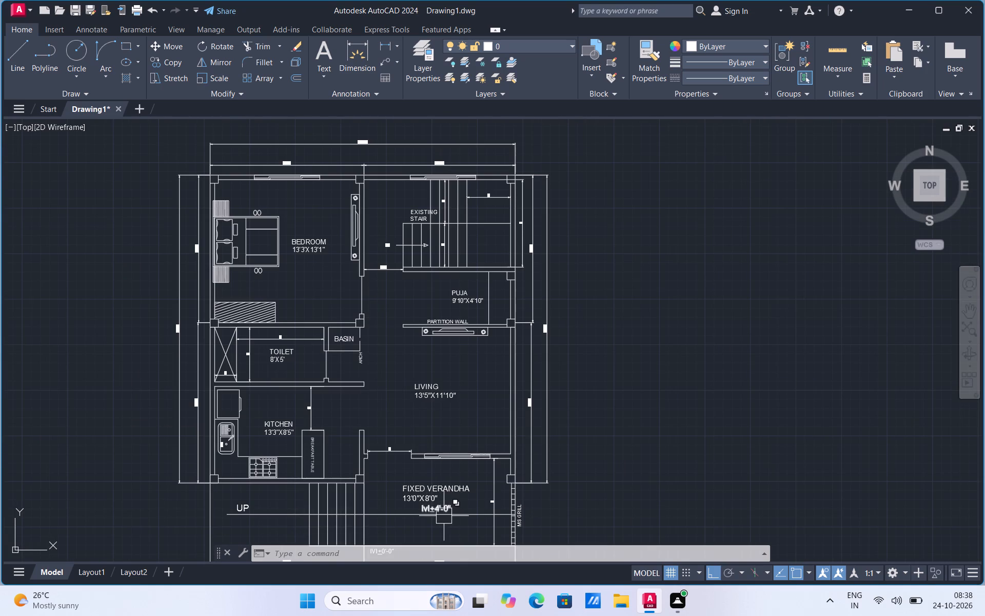
scroll(373, 364, "down", 1)
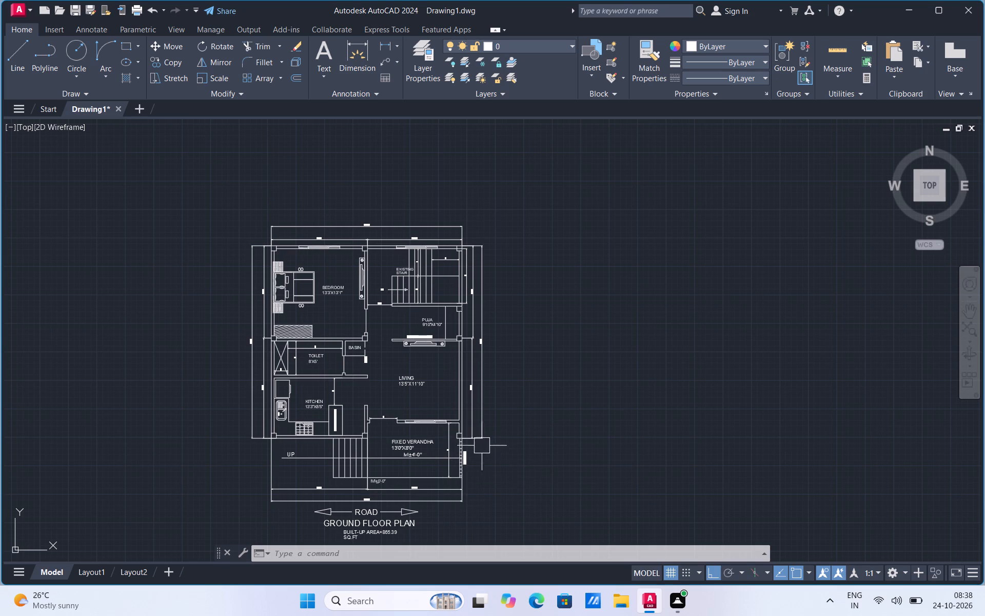
scroll(462, 424, "up", 2)
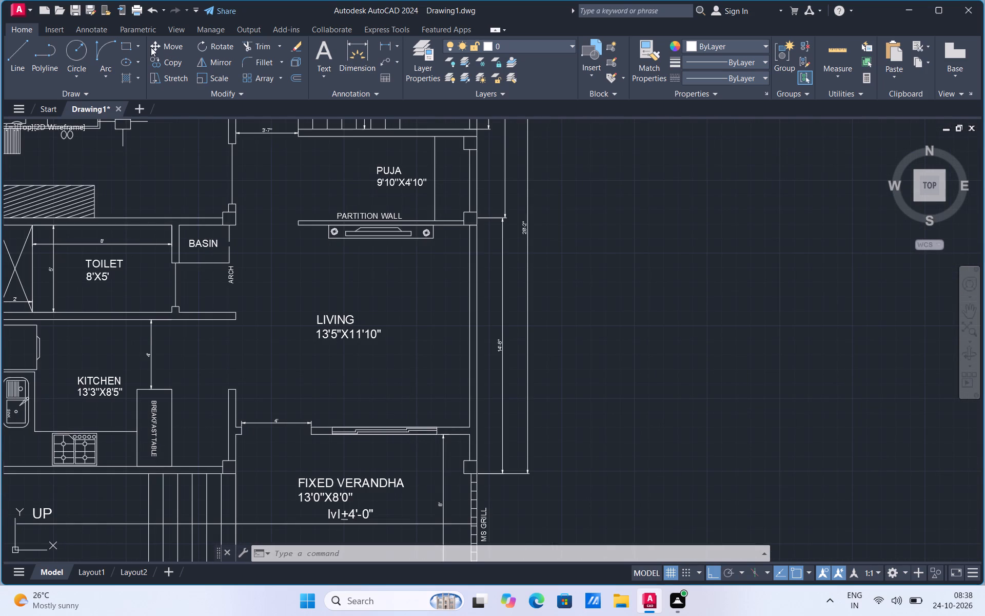
left_click(135, 47)
left_click(130, 70)
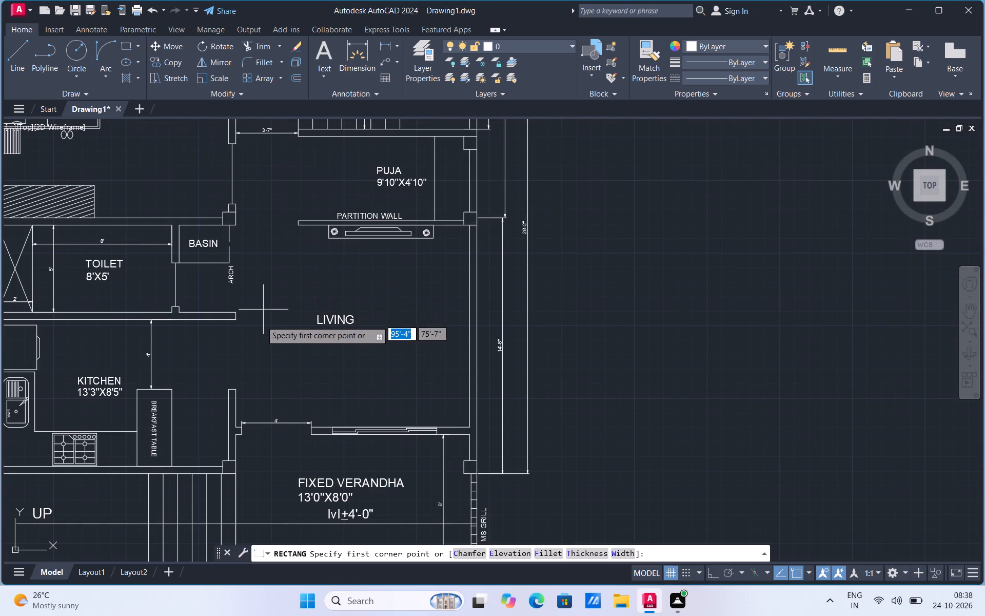
scroll(259, 328, "up", 1)
scroll(373, 468, "up", 1)
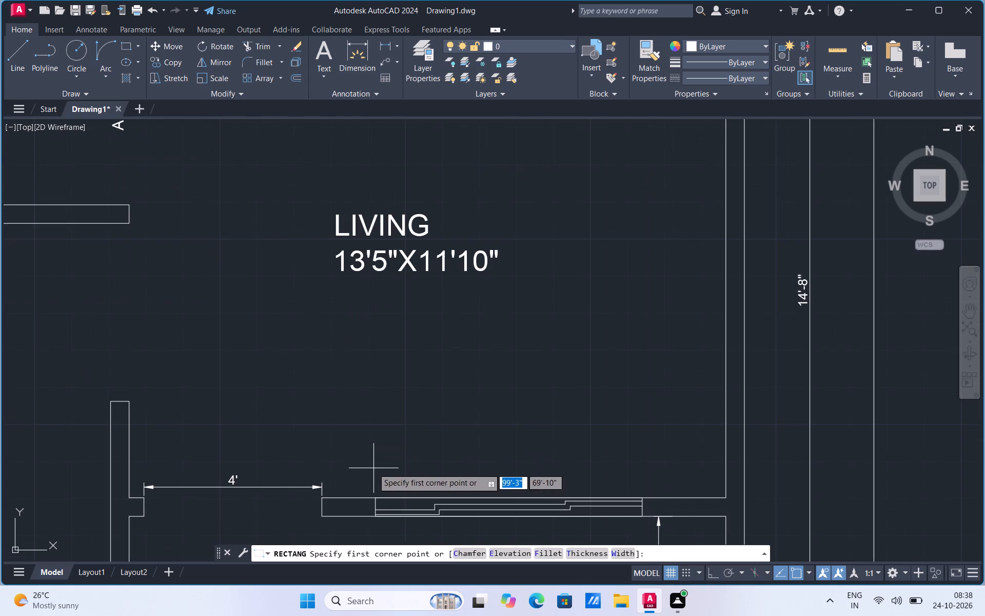
scroll(216, 443, "down", 1)
scroll(320, 447, "up", 1)
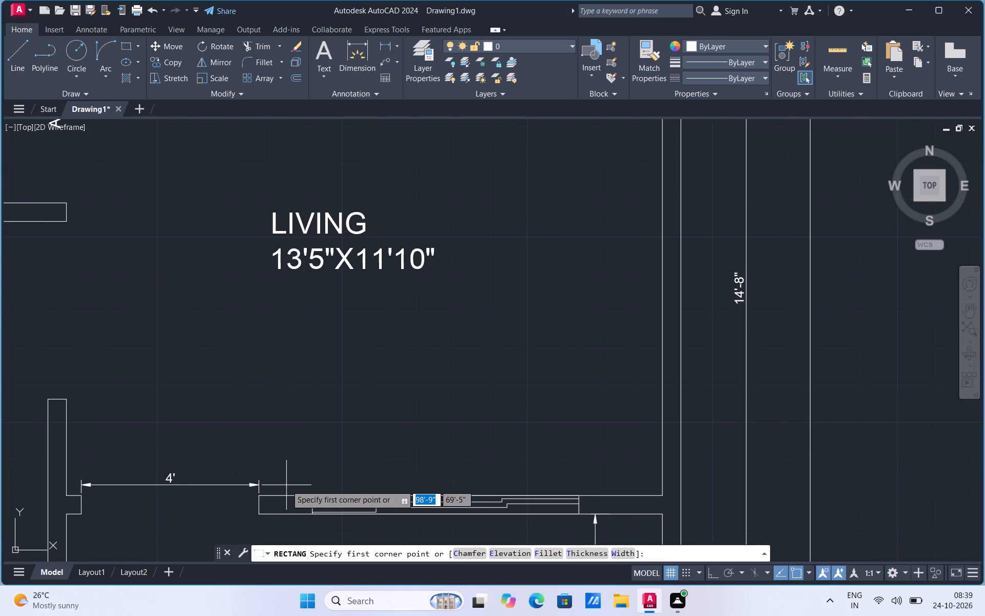
left_click(287, 485)
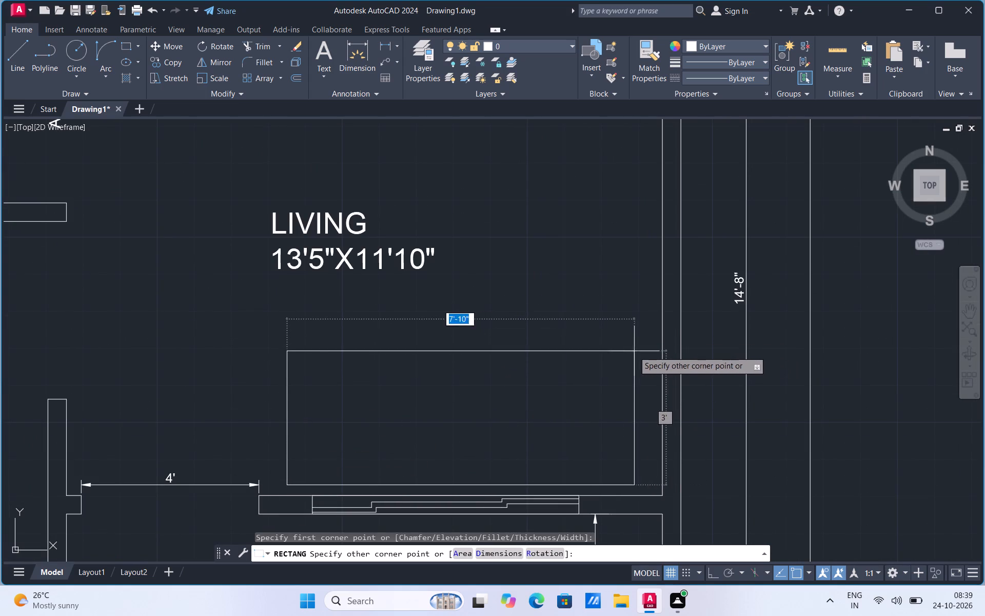
left_click(644, 378)
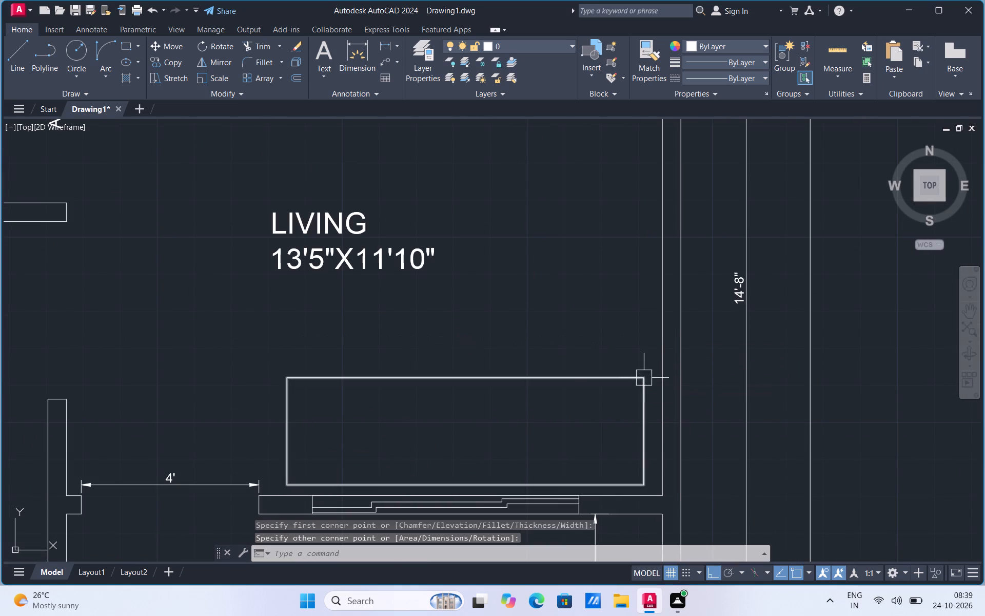
Draw an upright rectangle about 2' by 7'-3" going north-west from the first rectangle's south-east corner.
scroll(373, 419, "down", 1)
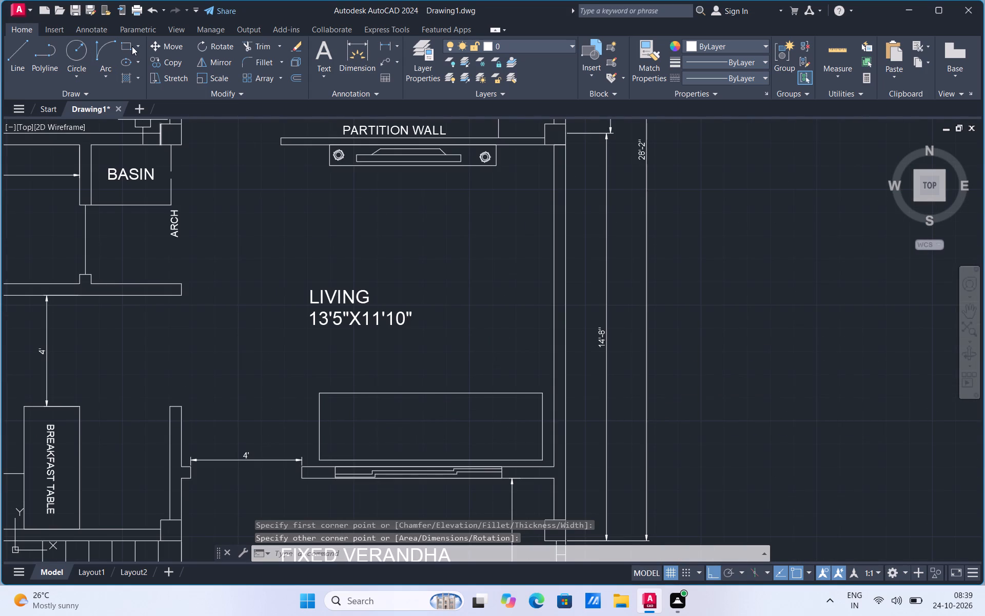
left_click(138, 46)
left_click(135, 65)
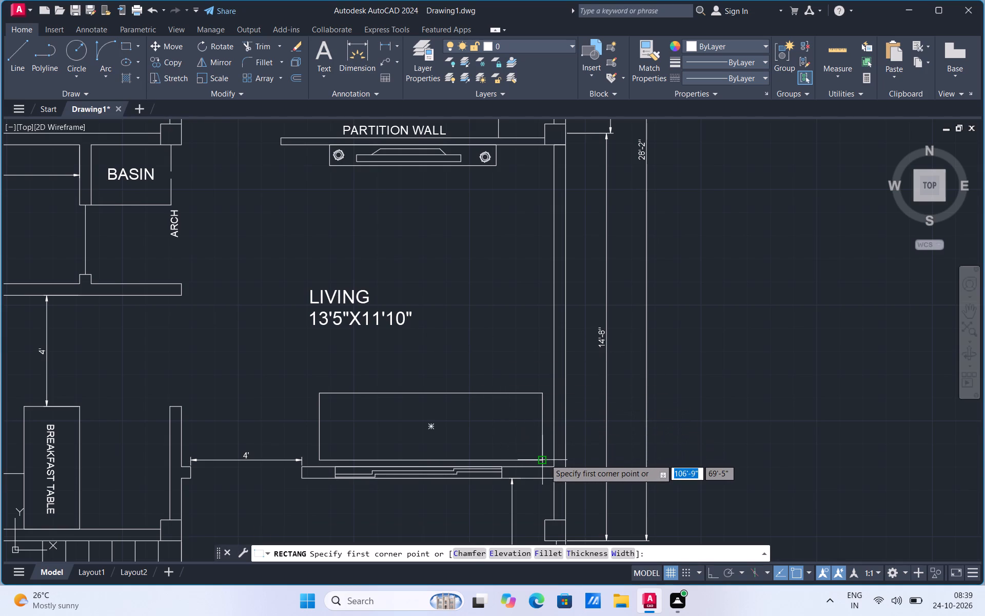
left_click(545, 459)
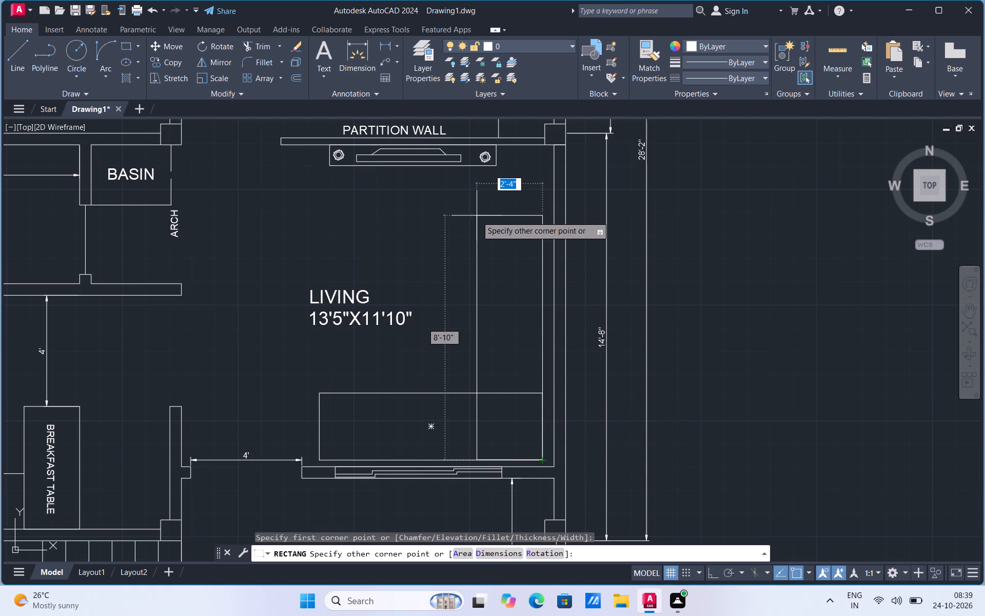
left_click(483, 257)
Move both living room rectangles straight east into the empty space outside the floor plan.
left_click(486, 312)
left_click(448, 393)
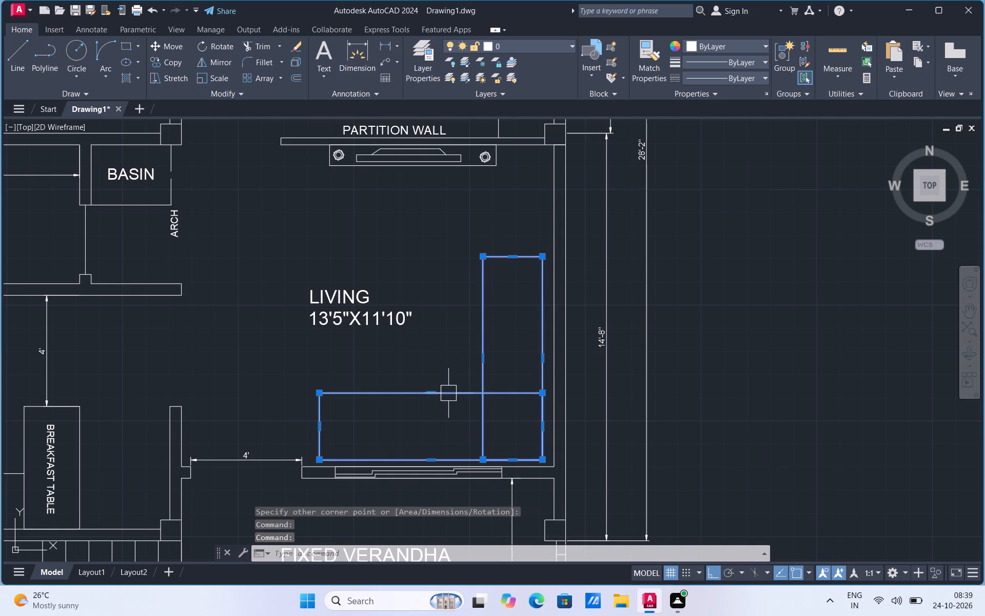
right_click(448, 393)
left_click(490, 196)
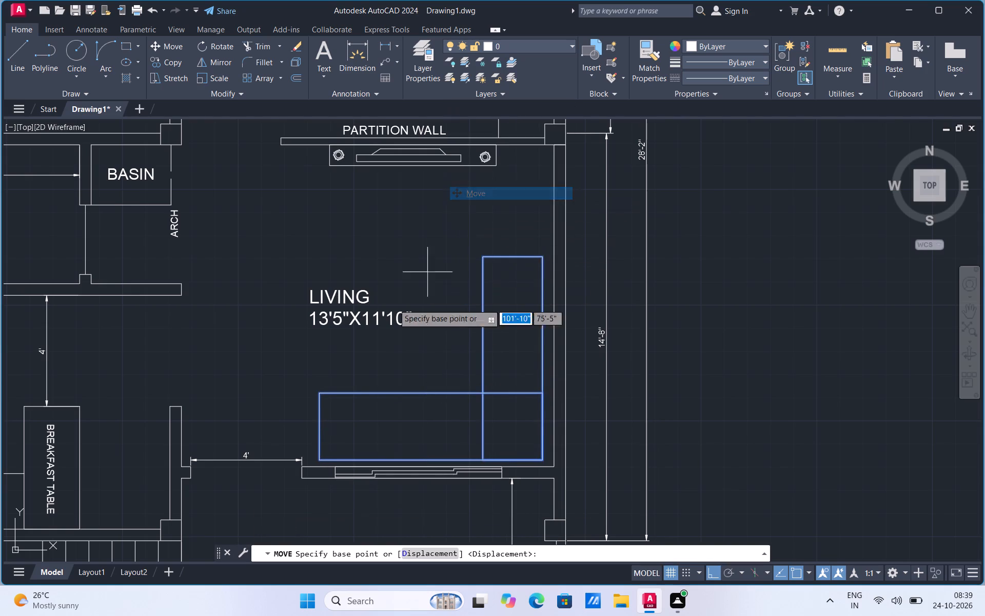
scroll(351, 329, "down", 4)
left_click(365, 348)
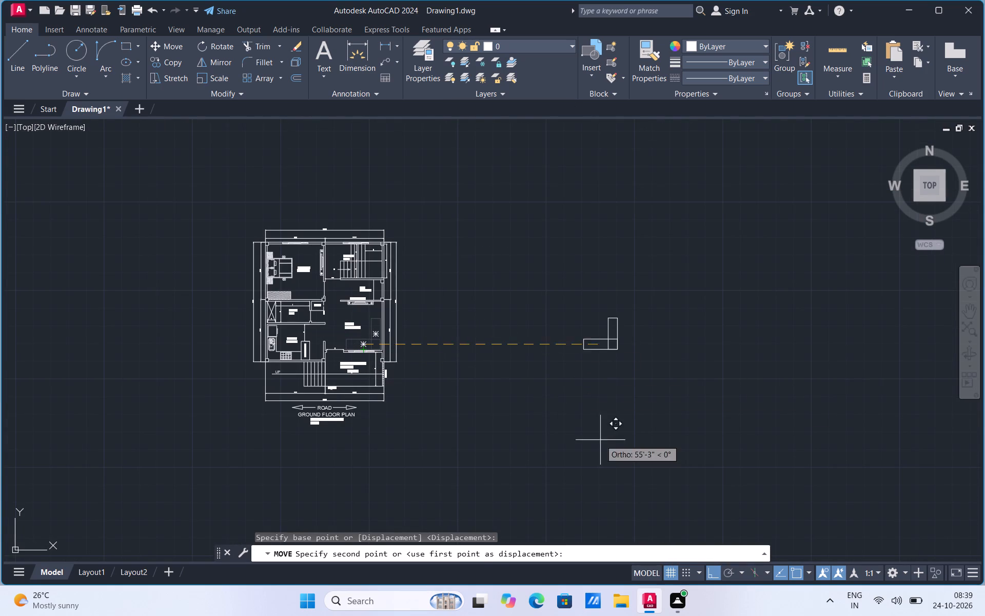
left_click(462, 358)
Explode the horizontal rectangle of the L-shaped outline into separate lines.
scroll(464, 351, "up", 3)
left_click(462, 308)
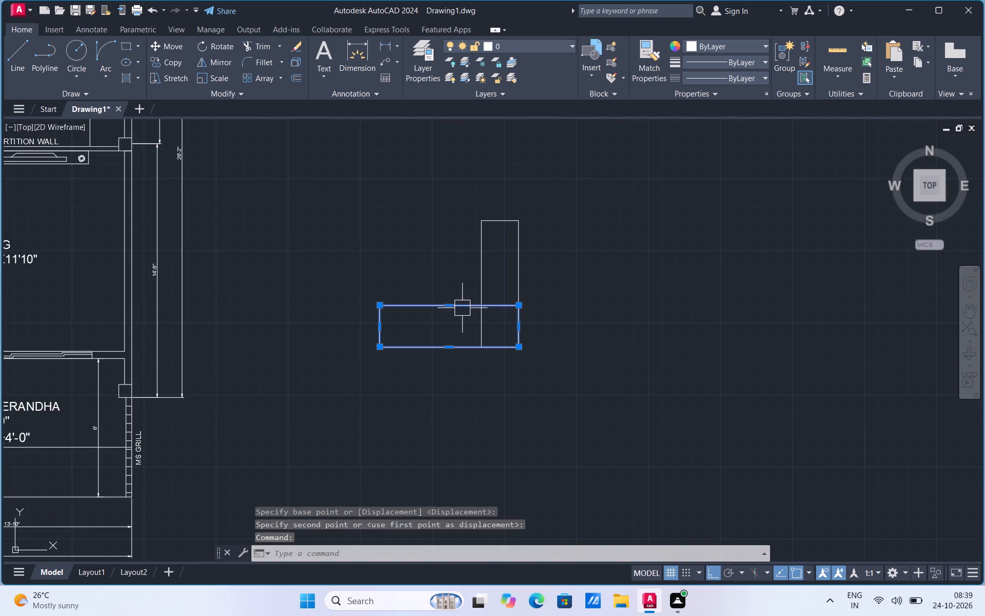
type("EX")
left_click(499, 365)
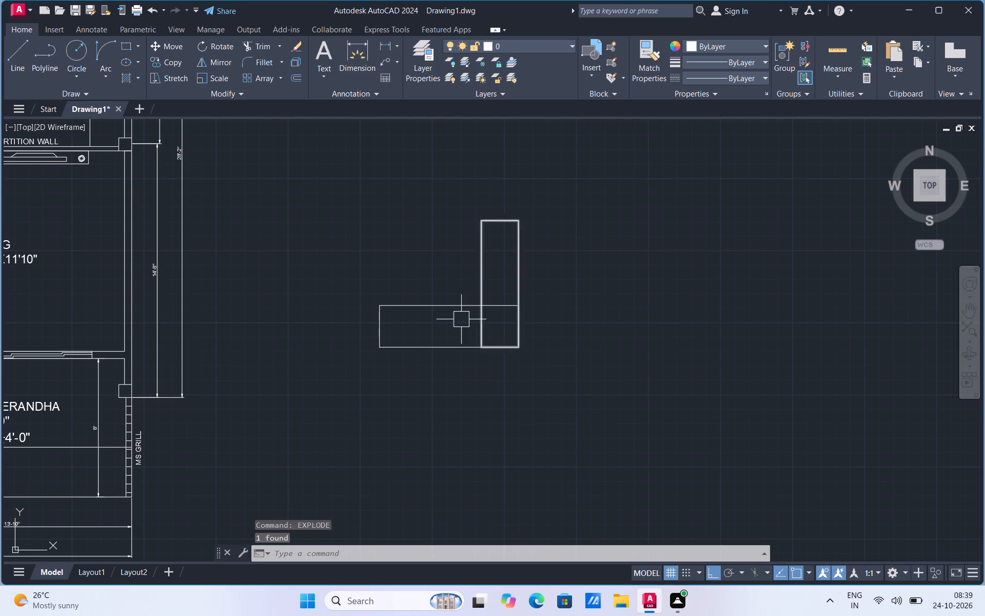
Move the exploded rectangle's north edge about 5" south.
left_click(455, 309)
right_click(455, 309)
left_click(484, 368)
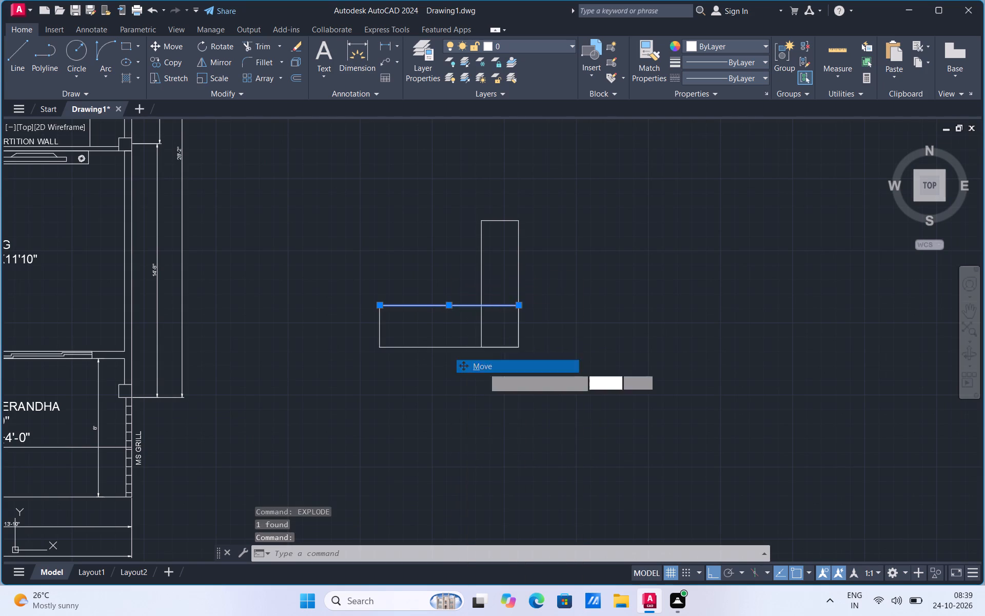
scroll(503, 323, "up", 2)
left_click(543, 277)
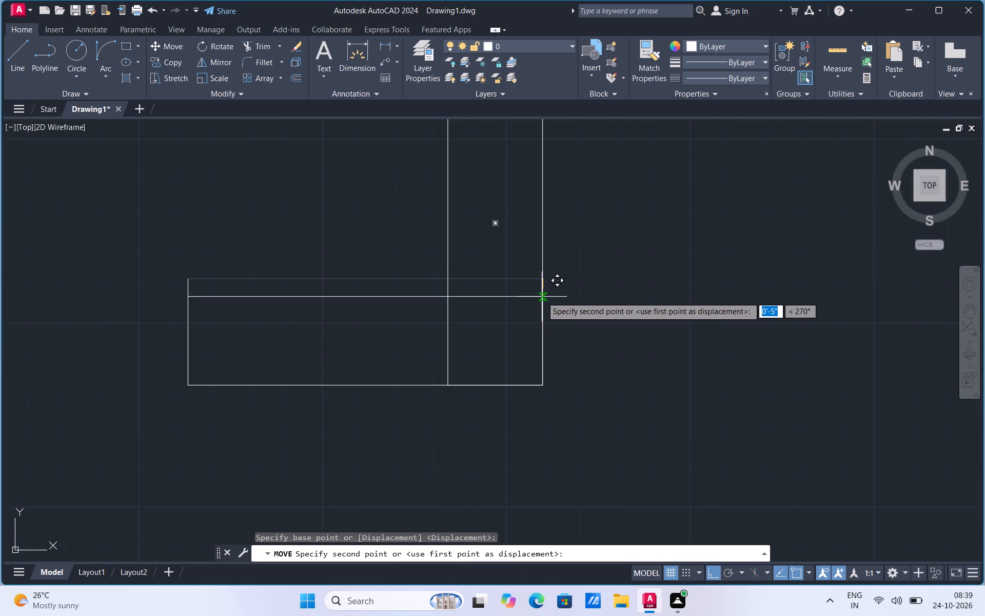
left_click(542, 297)
Trim the leftover stub of the west edge that projects above the moved north edge.
scroll(477, 453, "down", 1)
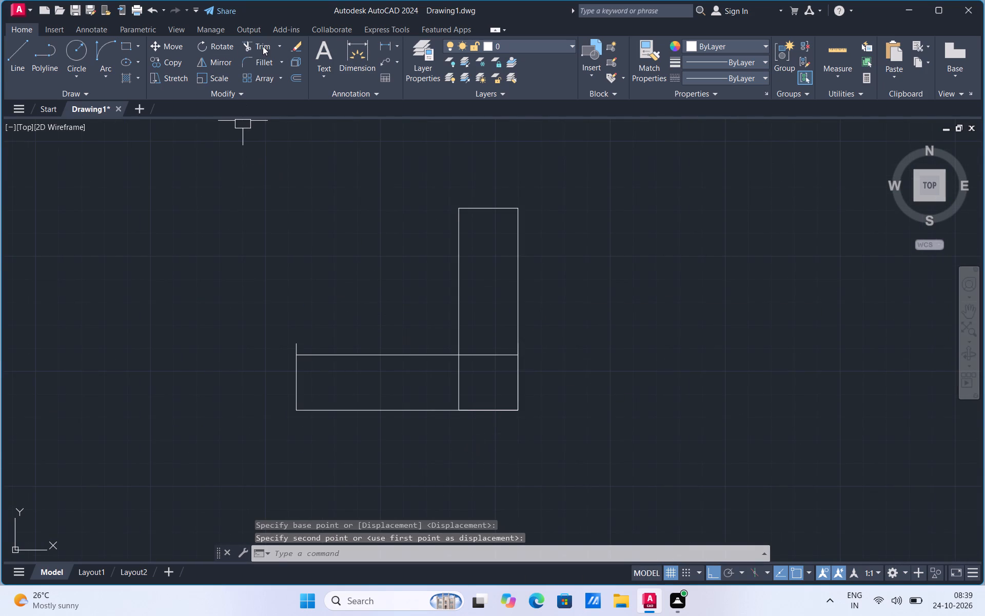
left_click(263, 46)
left_click(292, 342)
scroll(359, 314, "down", 2)
scroll(375, 301, "up", 2)
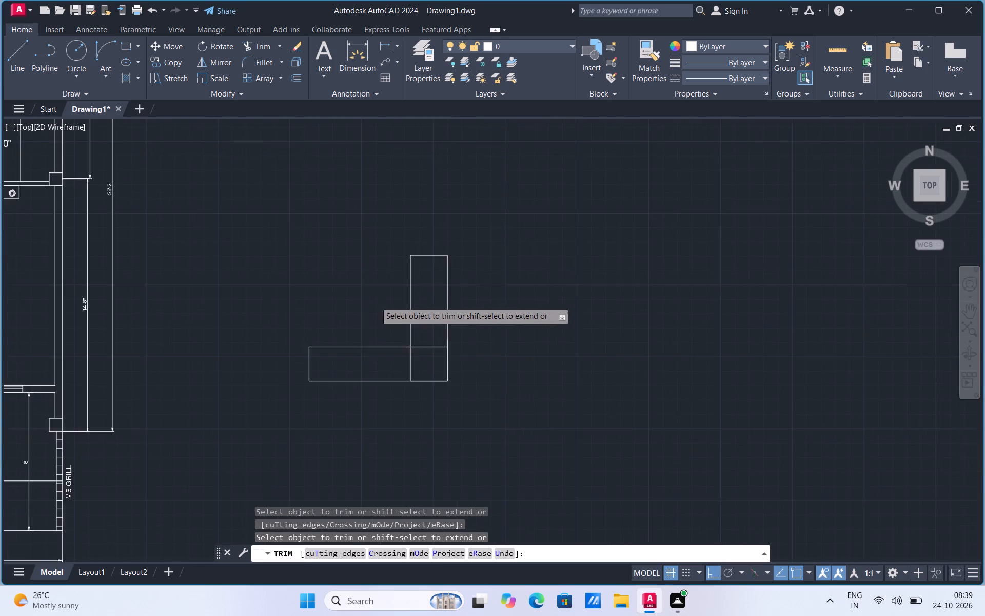
scroll(332, 392, "up", 1)
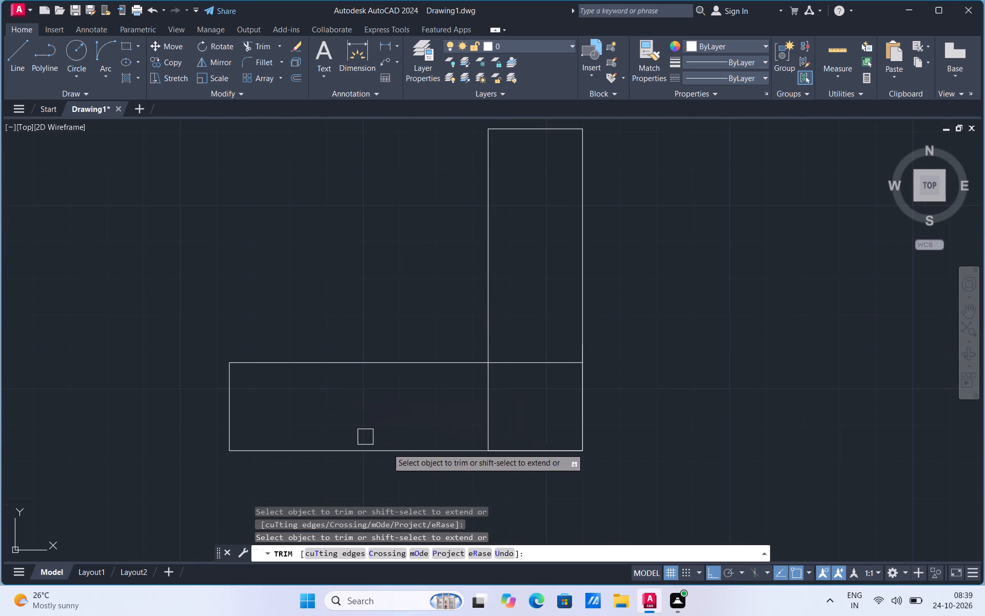
key("Escape")
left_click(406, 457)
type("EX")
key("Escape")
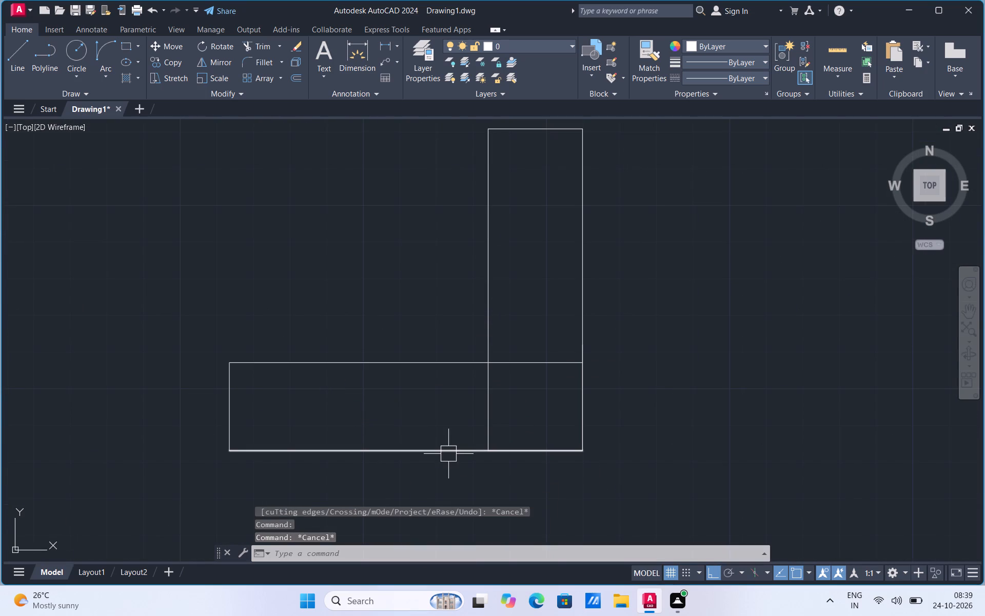
Offset the horizontal part's south and west edges and the whole upright rectangle inward by about 3".
key("o")
left_click(485, 480)
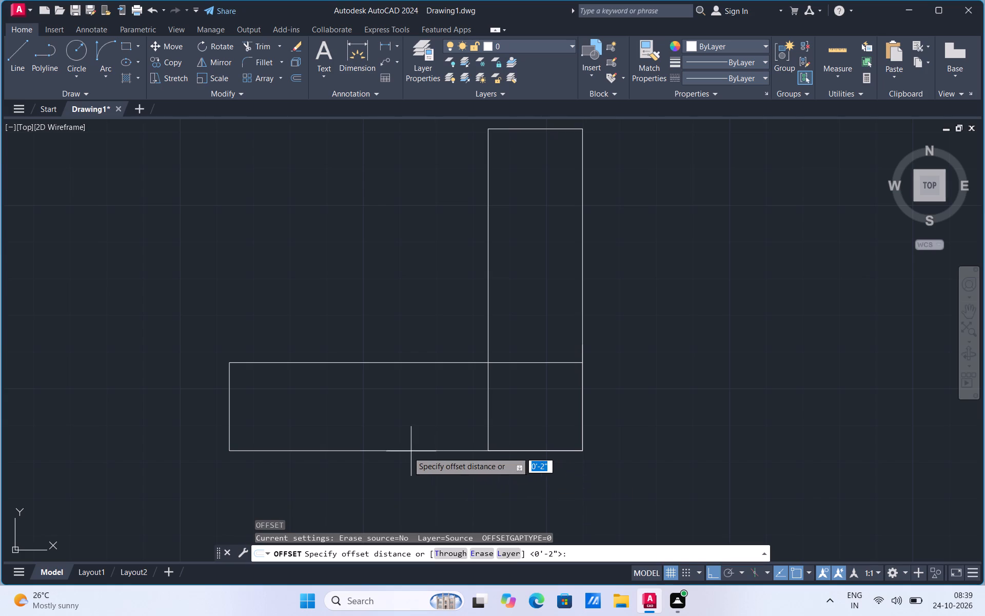
left_click(407, 452)
left_click(407, 441)
left_click(400, 449)
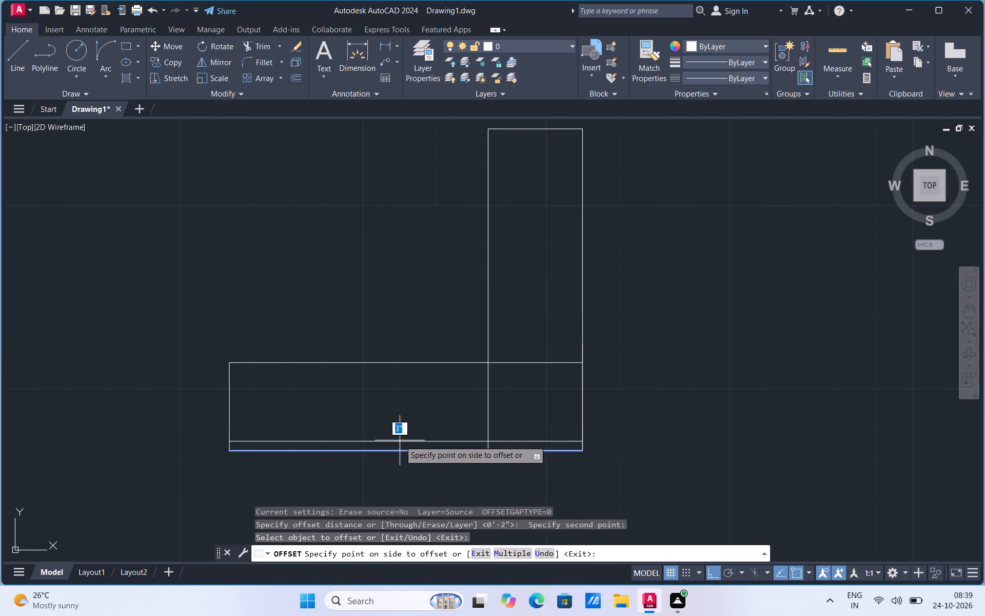
left_click(400, 440)
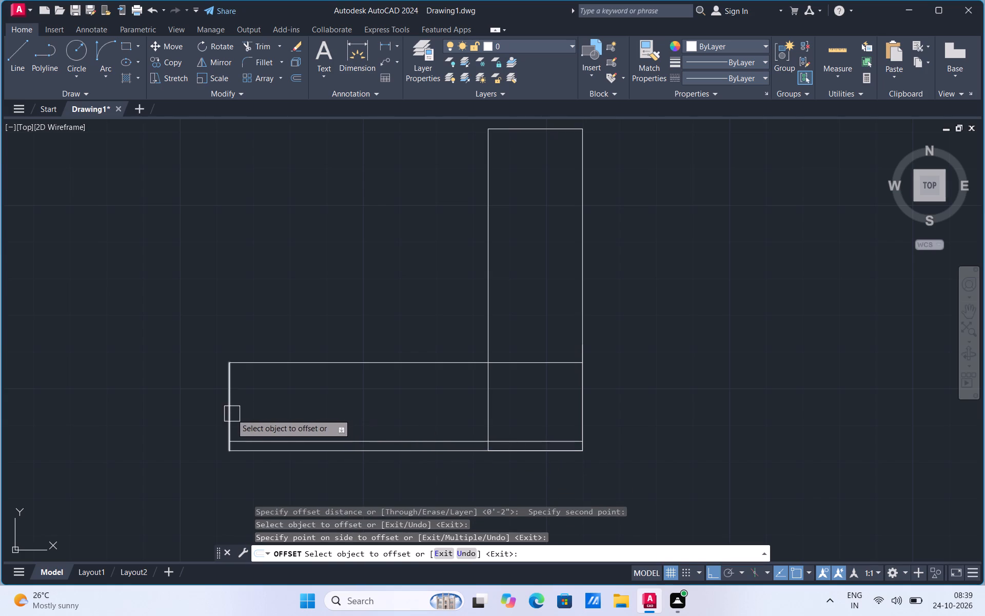
left_click(231, 414)
left_click(245, 407)
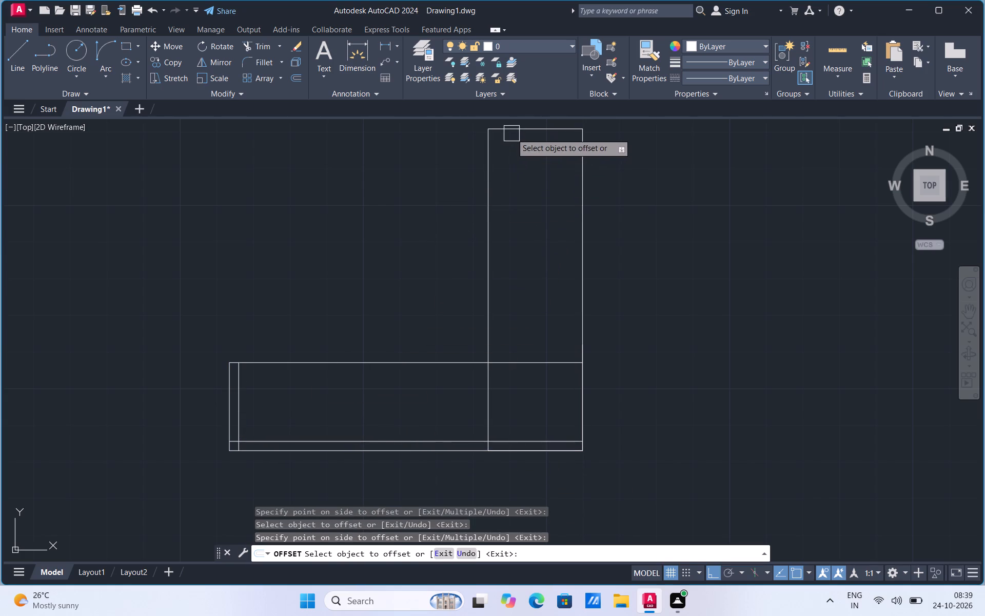
left_click(511, 133)
left_click(510, 165)
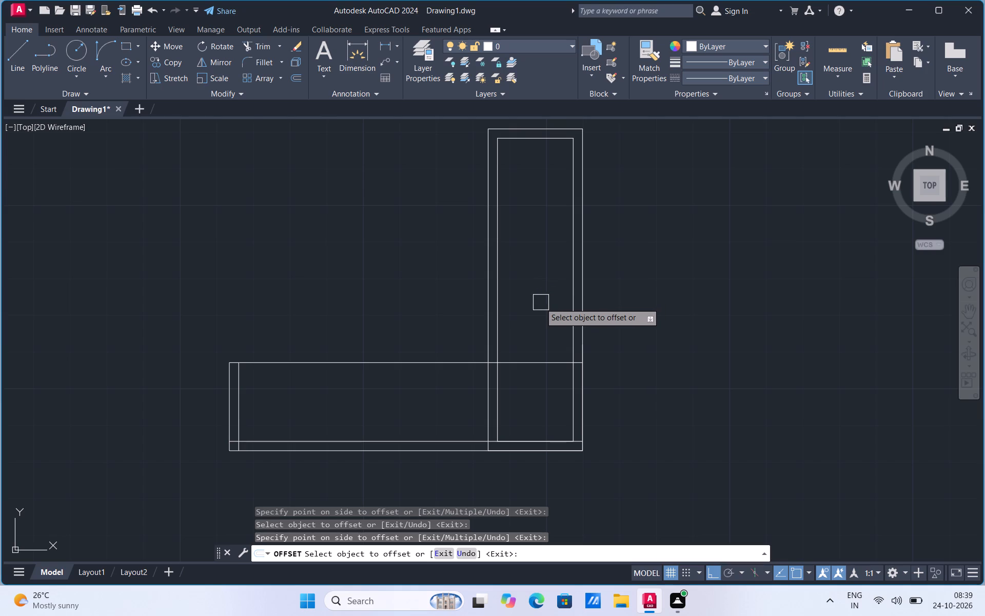
type("EX")
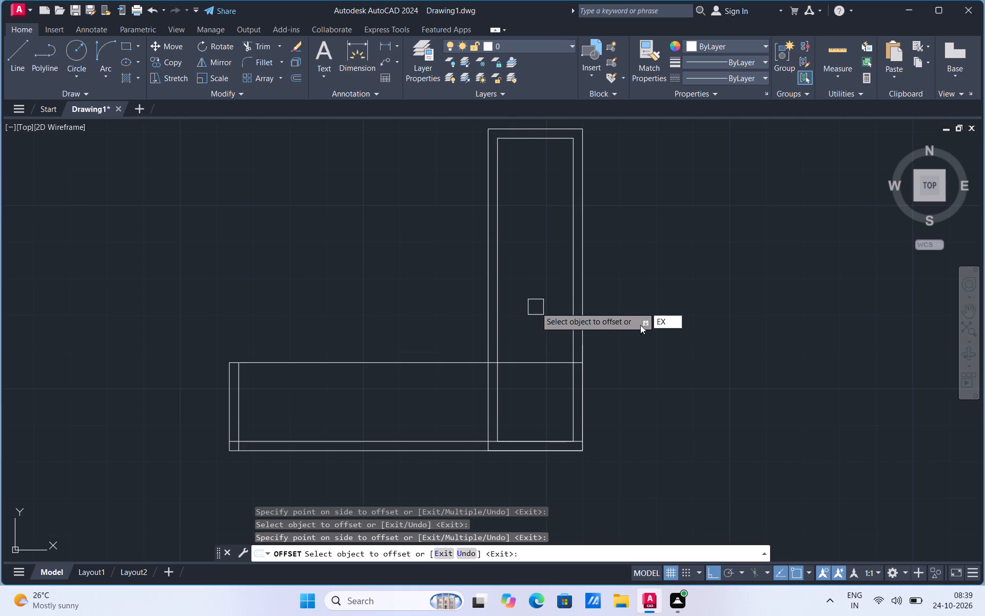
key("Escape")
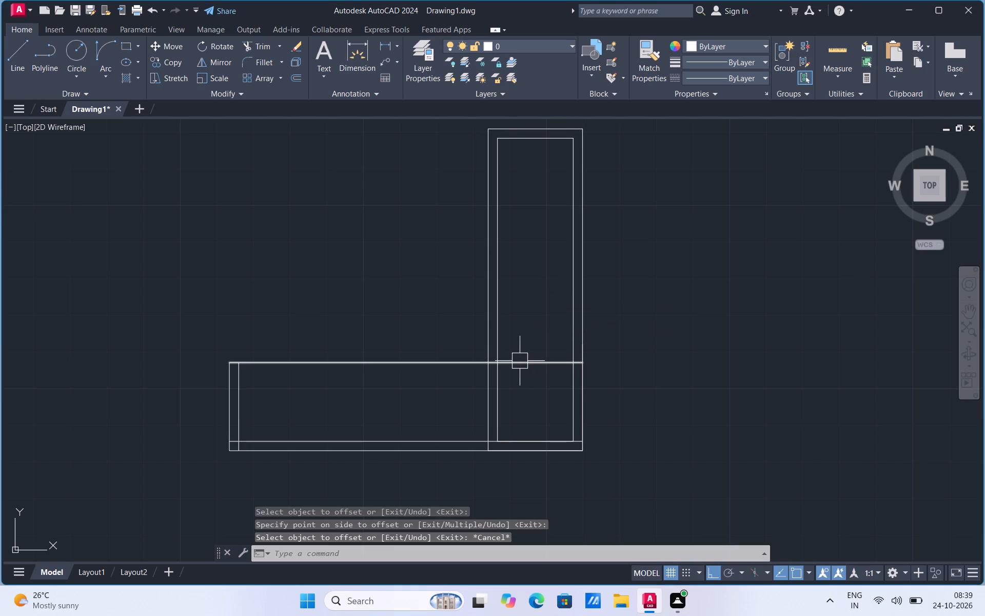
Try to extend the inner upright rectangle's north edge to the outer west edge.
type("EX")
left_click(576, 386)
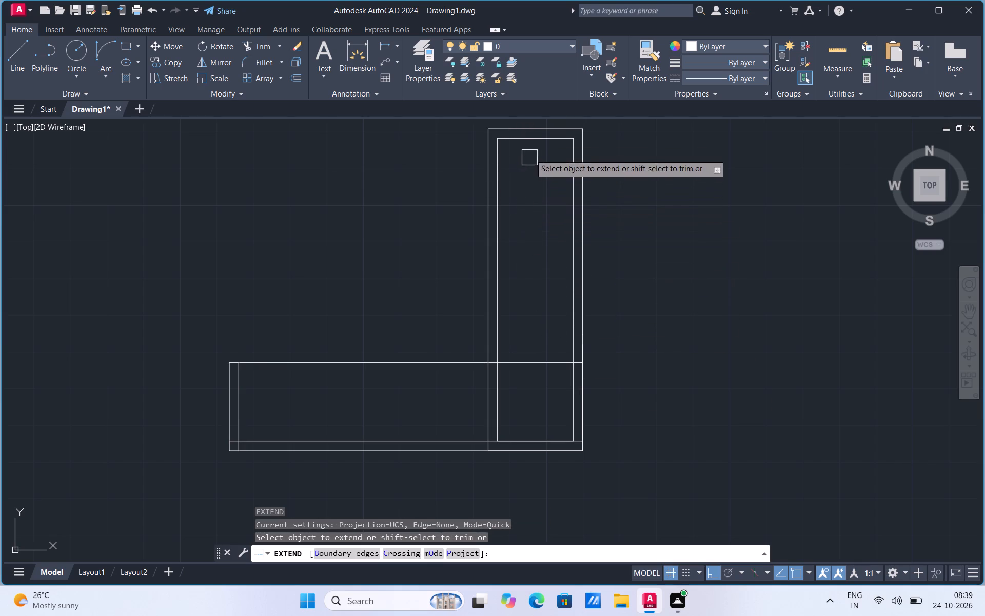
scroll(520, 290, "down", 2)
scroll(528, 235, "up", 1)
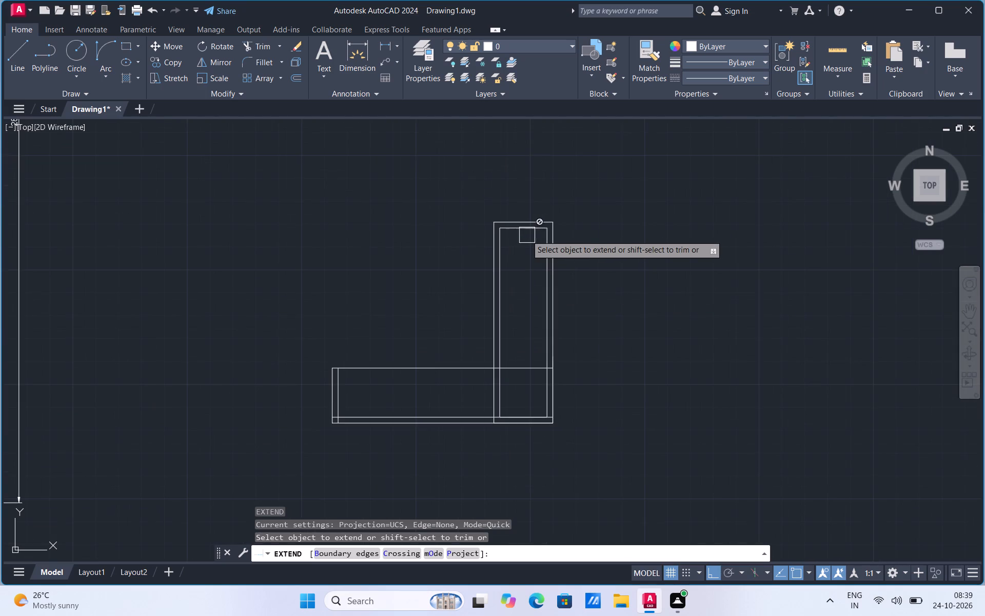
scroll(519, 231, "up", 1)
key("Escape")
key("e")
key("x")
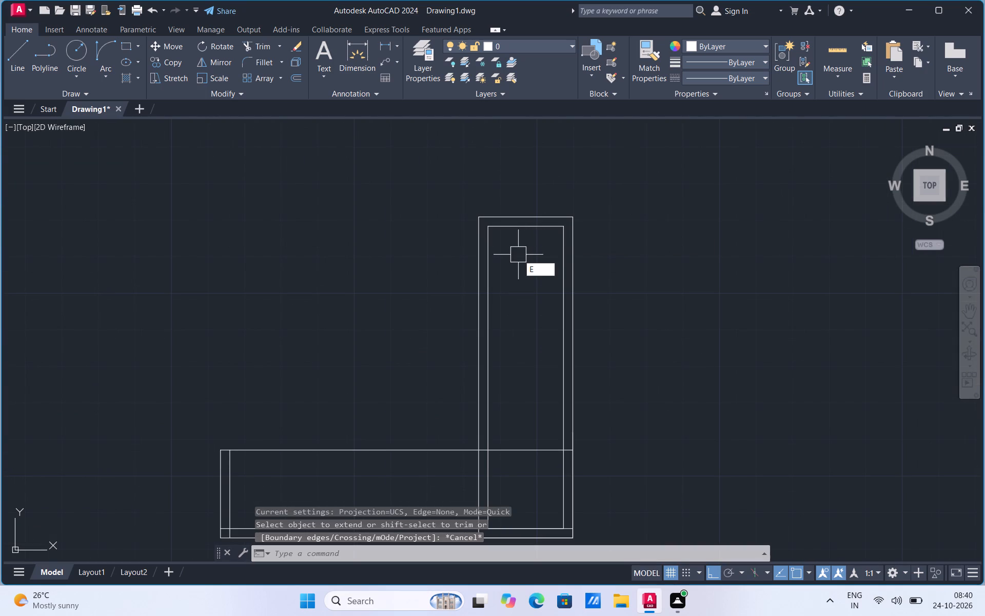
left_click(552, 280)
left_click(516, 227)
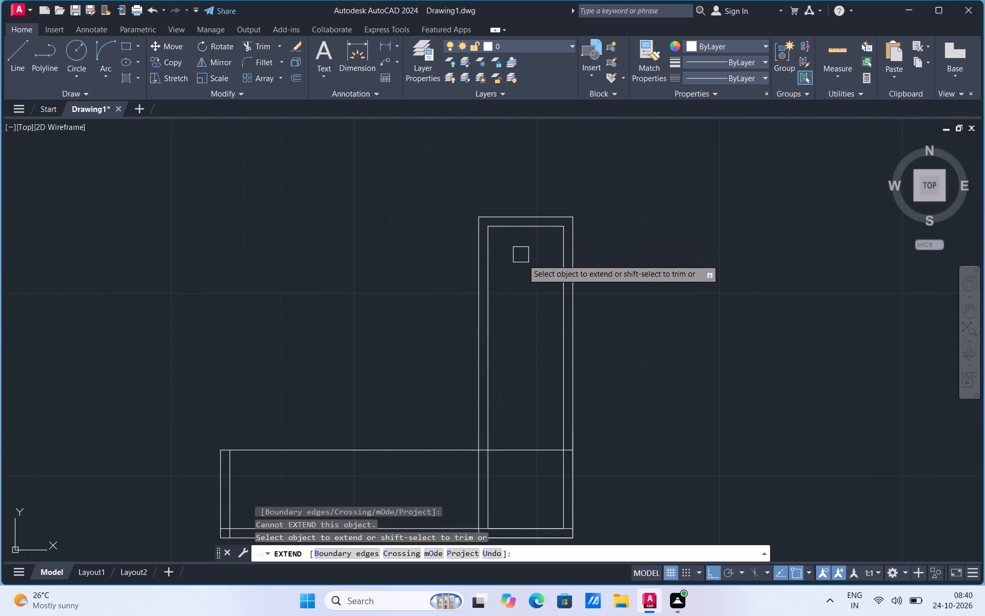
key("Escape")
Explode the inner upright rectangle into separate lines.
left_click(526, 225)
type("EX")
left_click(557, 276)
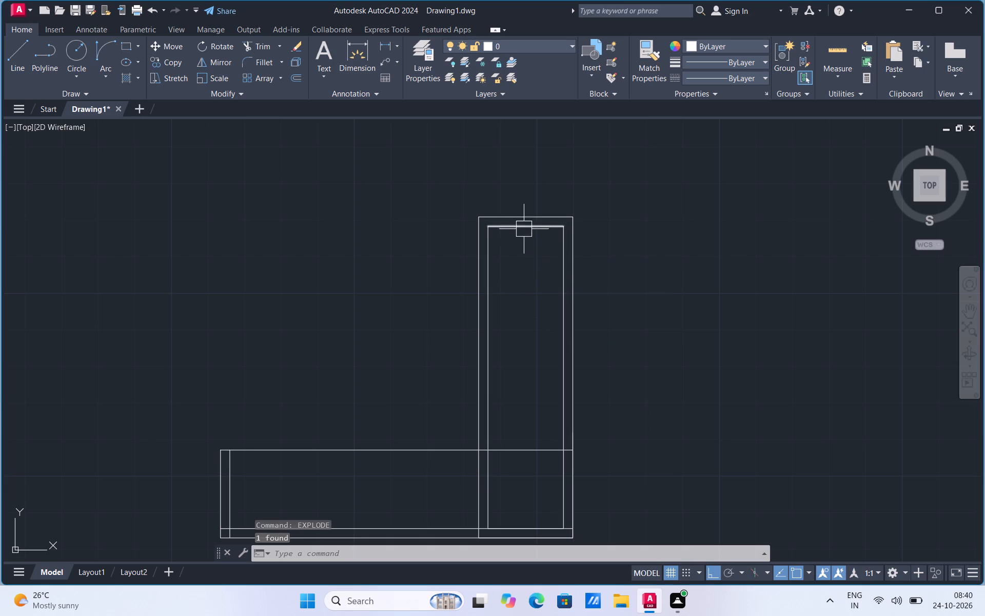
Extend the upright part's inner north edge west to meet its outer west edge.
type("EX")
left_click_drag(549, 319, 547, 314)
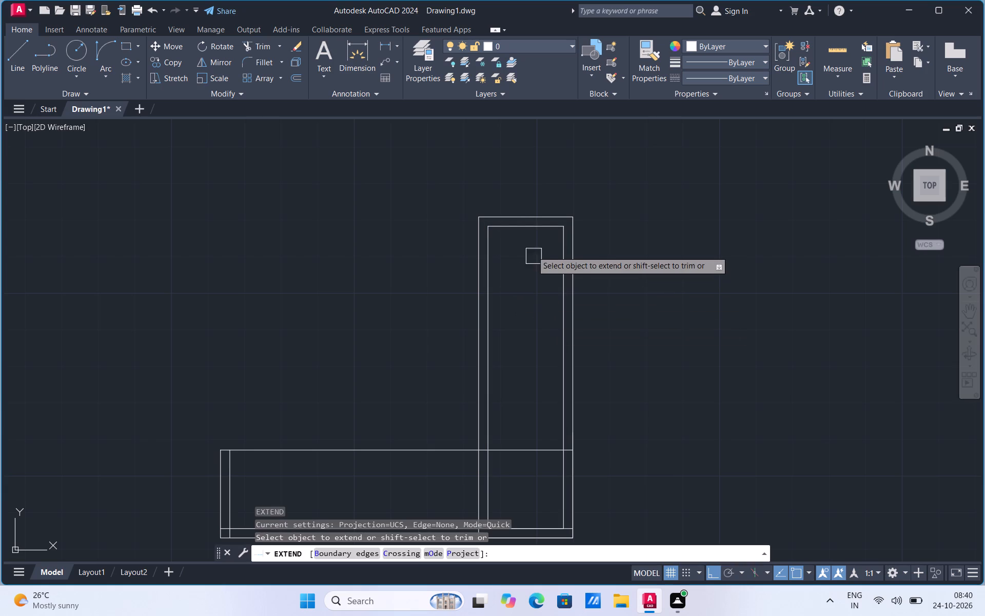
left_click(525, 232)
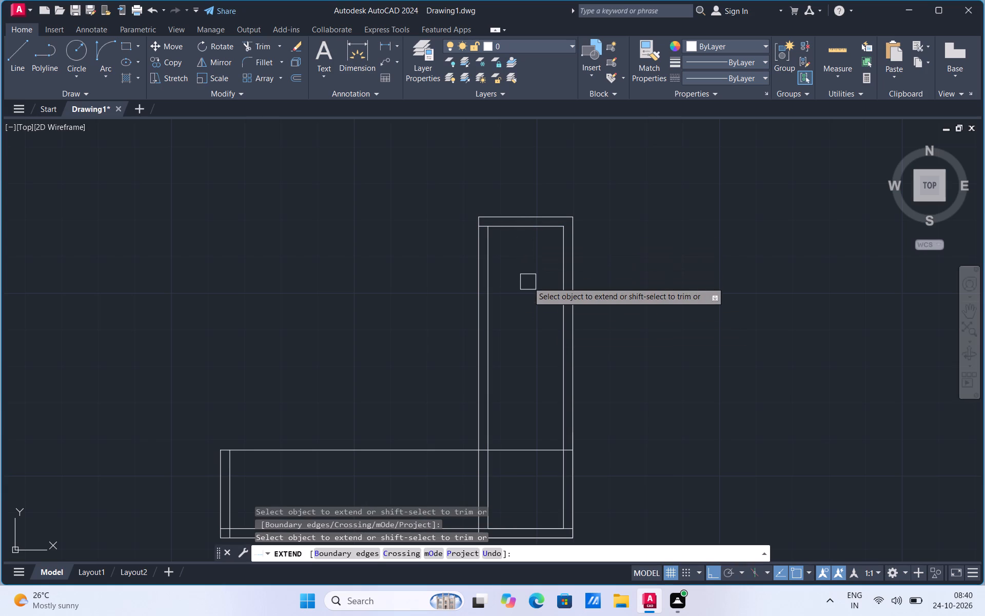
scroll(528, 282, "down", 1)
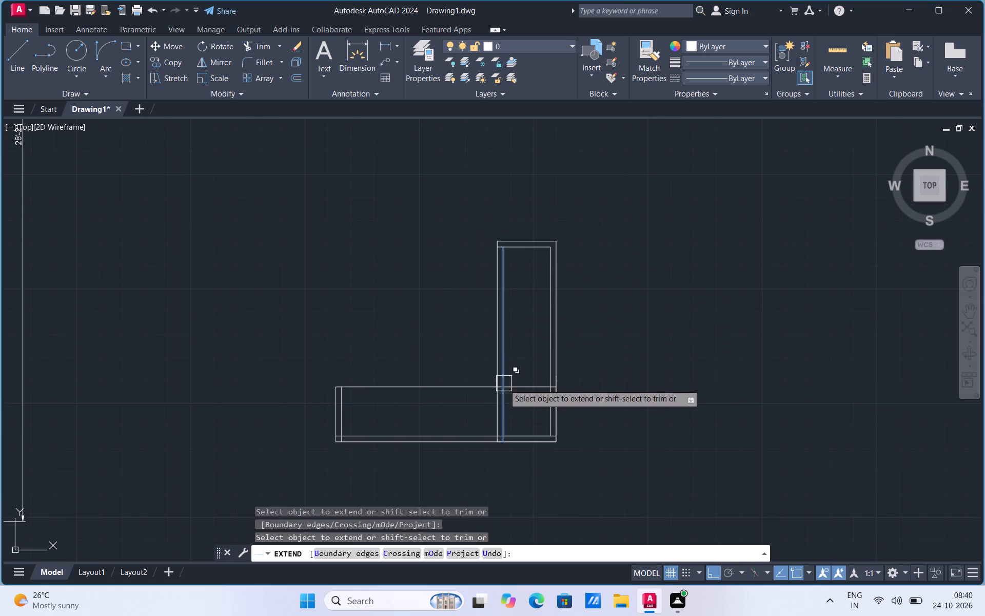
scroll(504, 390, "up", 1)
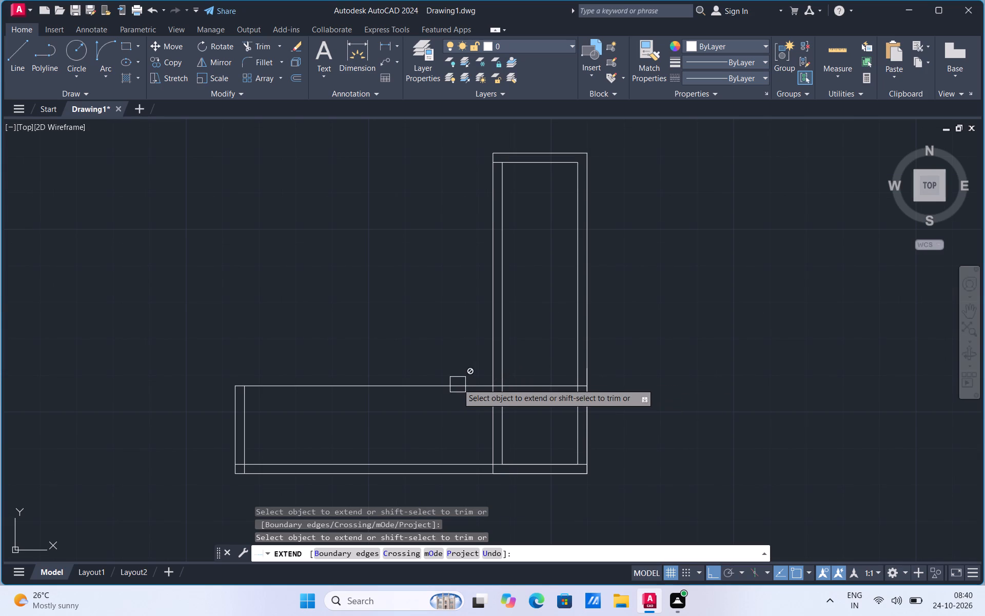
key("Escape")
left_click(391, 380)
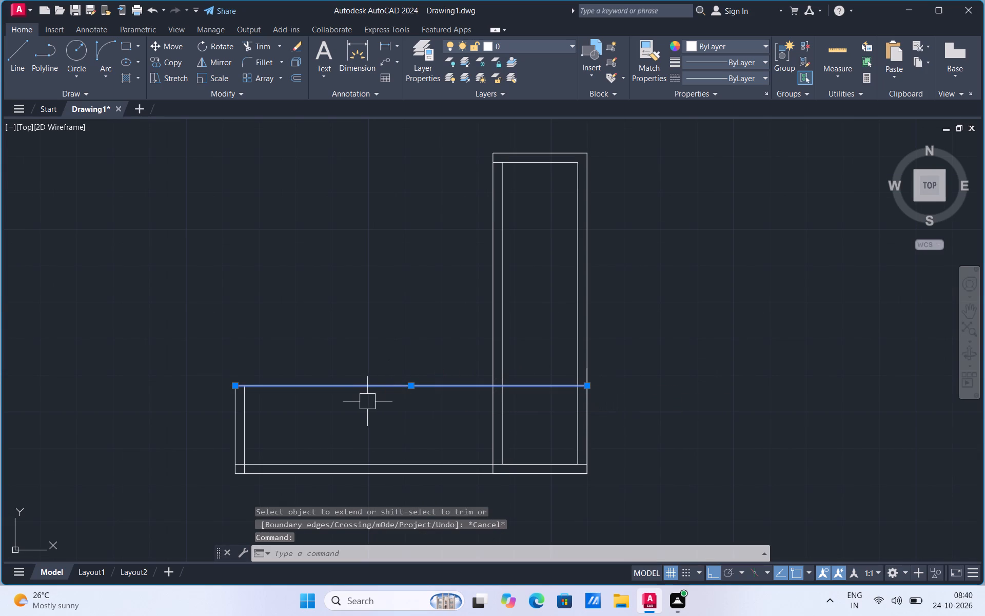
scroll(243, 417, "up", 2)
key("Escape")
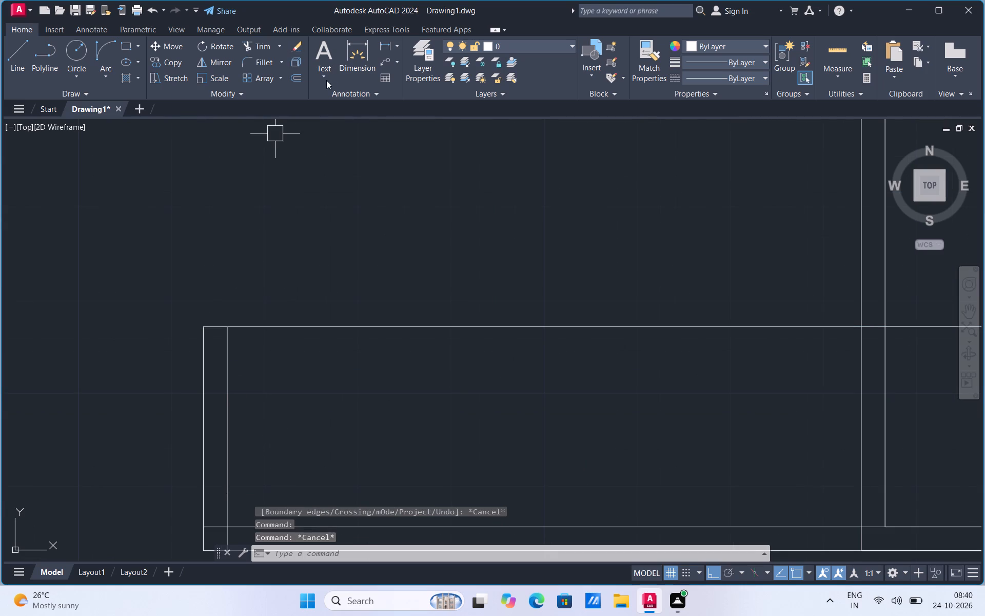
Trim the line ends that cross the sofa's south border strip at both outer corners and below the upright part's west edge.
left_click(261, 52)
scroll(307, 321, "down", 3)
scroll(284, 408, "up", 2)
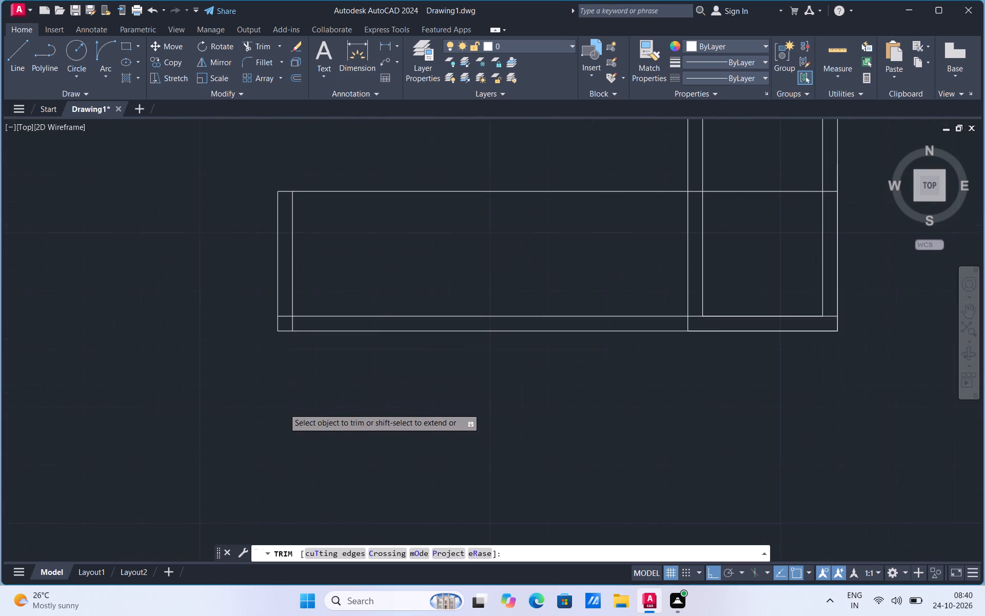
scroll(287, 313, "up", 2)
left_click(284, 319)
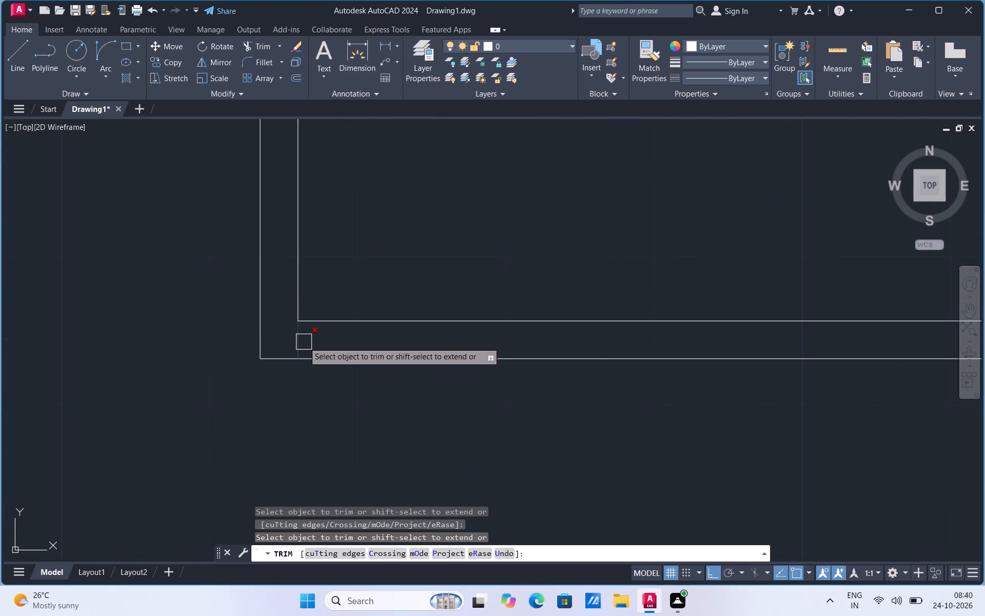
left_click(304, 342)
scroll(260, 453, "down", 2)
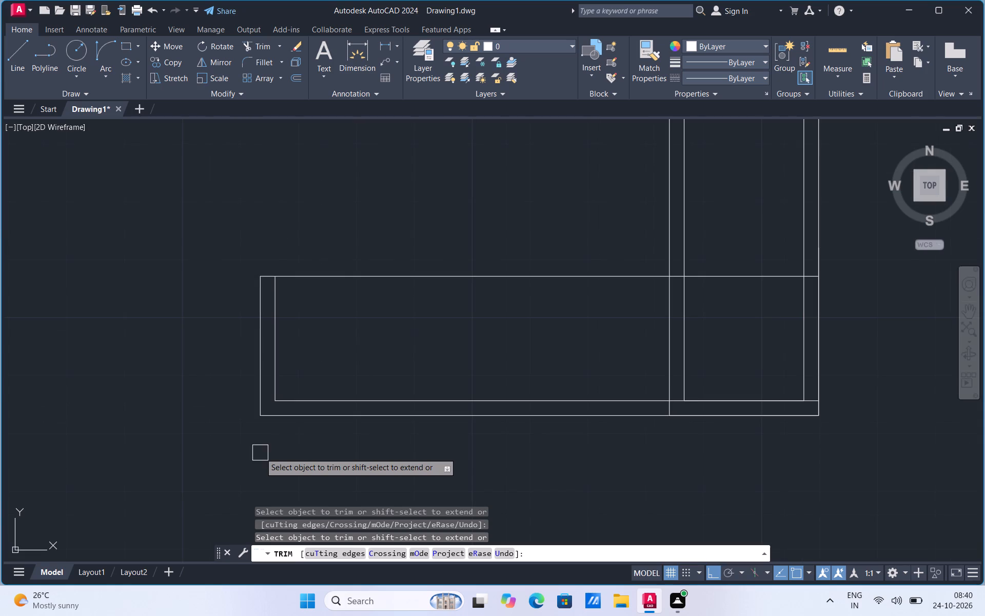
scroll(810, 403, "up", 2)
left_click(813, 403)
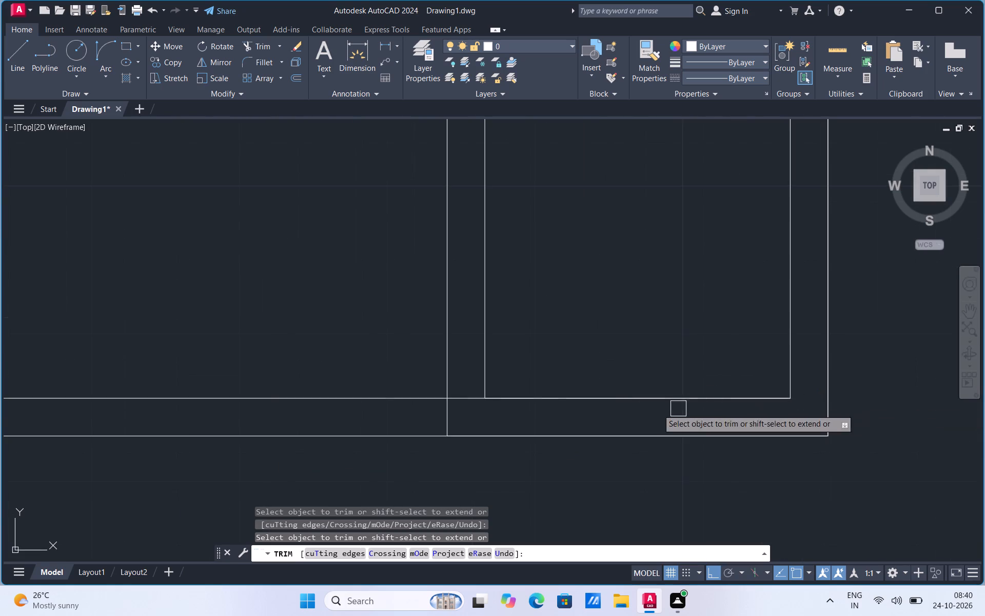
left_click(449, 412)
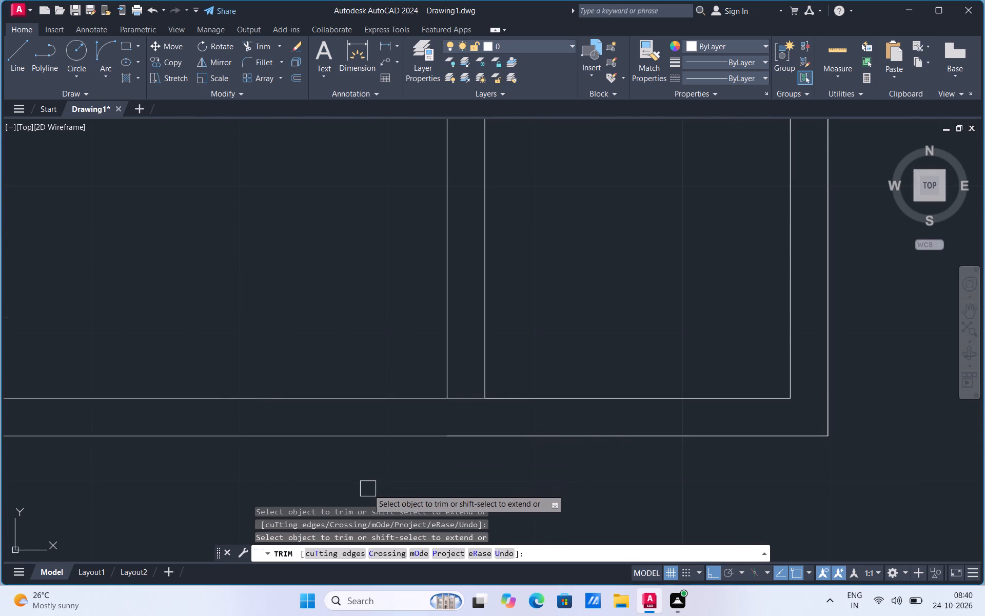
Trim away the upright part's whole inner west line, above and below the horizontal part's north edge.
scroll(367, 491, "down", 2)
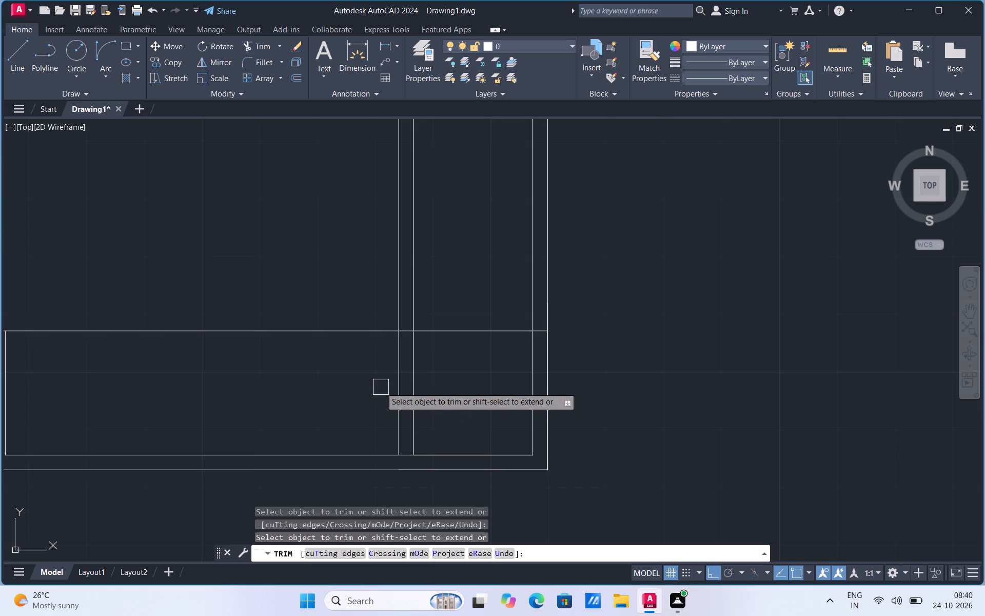
scroll(450, 440, "down", 2)
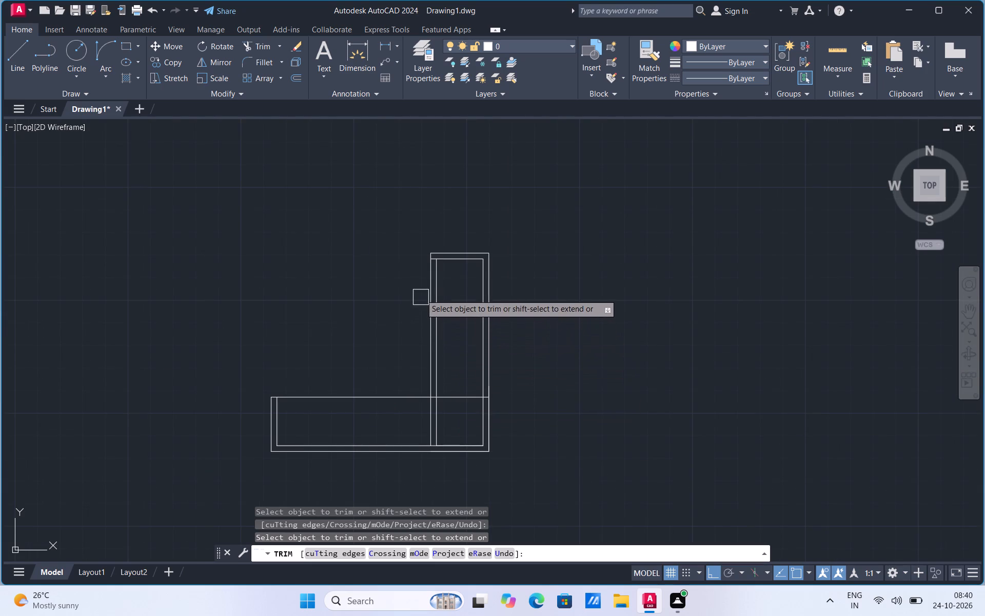
left_click(439, 318)
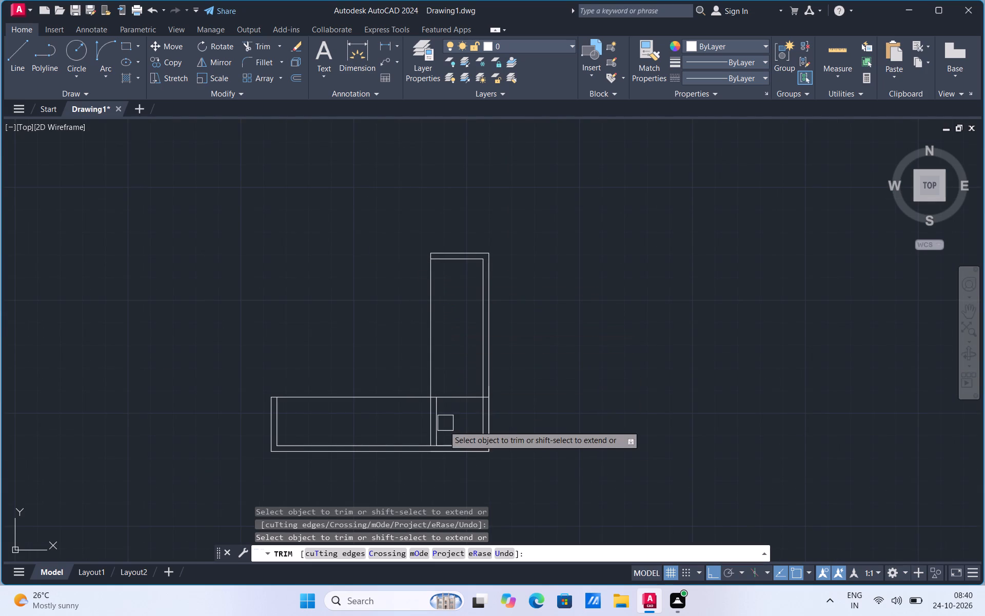
left_click(443, 427)
Trim the horizontal part's north edge where it crosses the east border strip of the upright part.
scroll(478, 407, "up", 3)
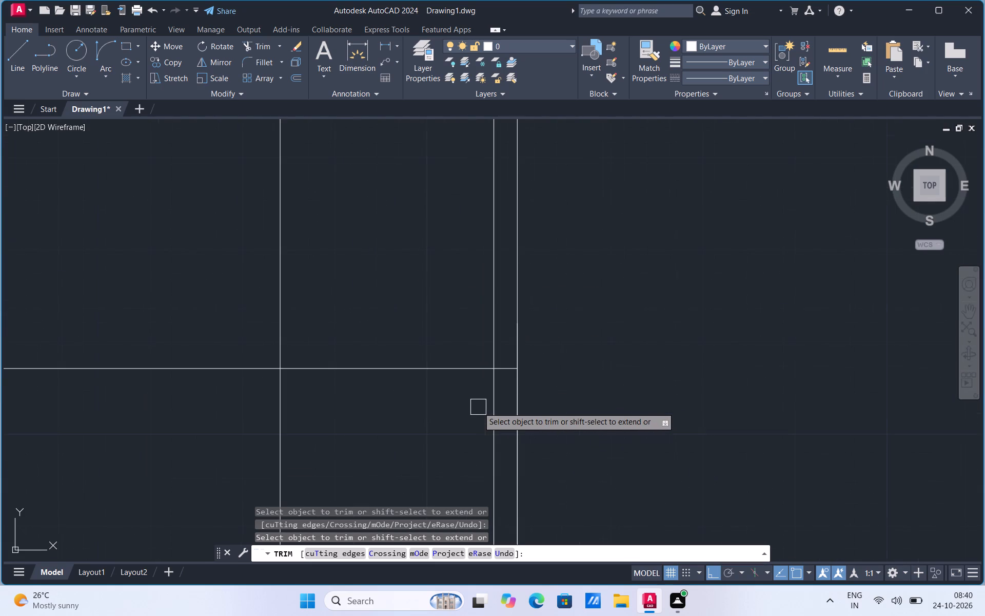
left_click(504, 364)
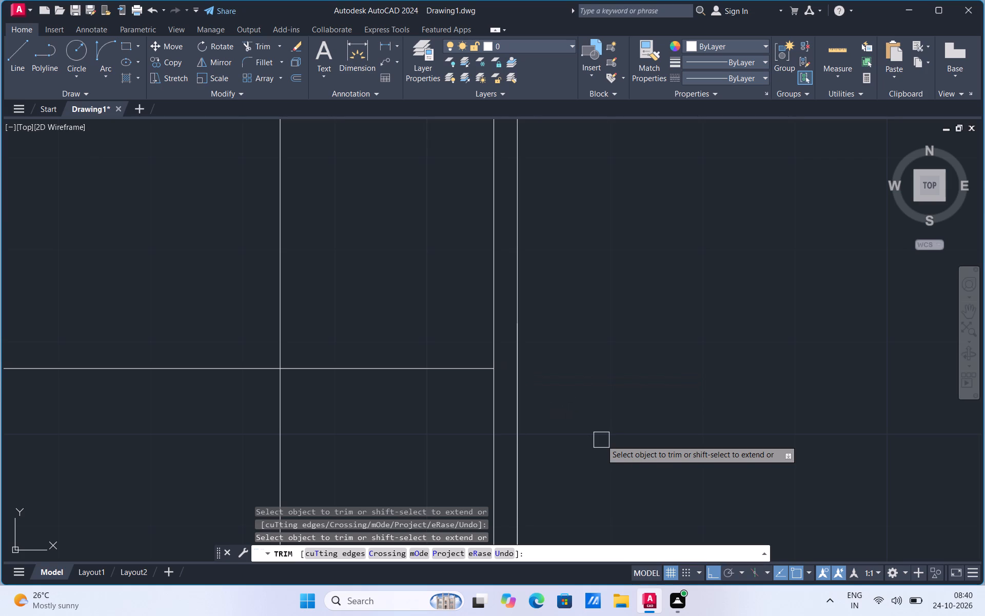
scroll(597, 416, "down", 3)
key("Escape")
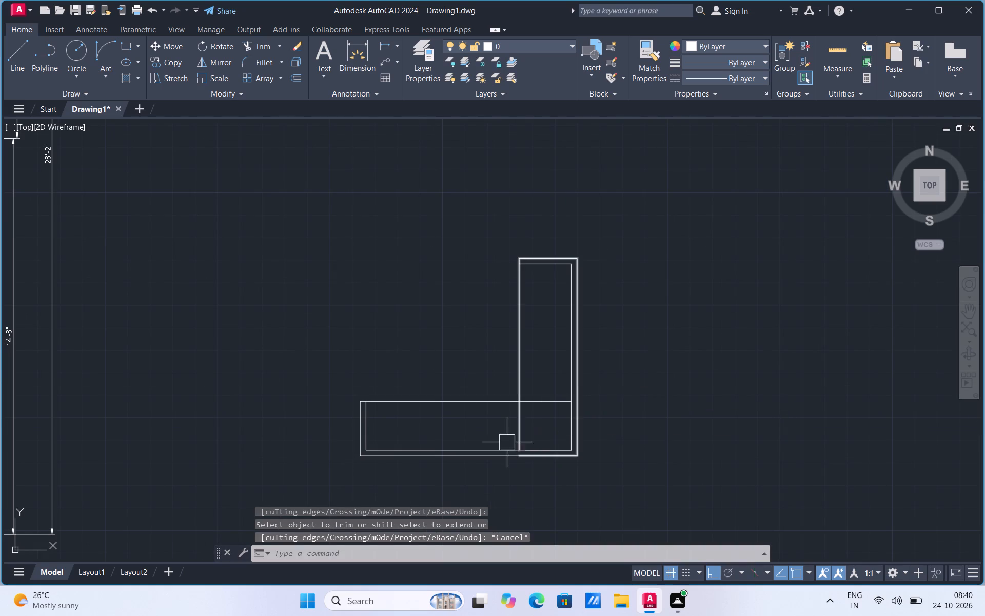
Draw a vertical seat divider about 1'-9" long across the horizontal part, from its inner south edge to its north edge.
scroll(507, 442, "up", 2)
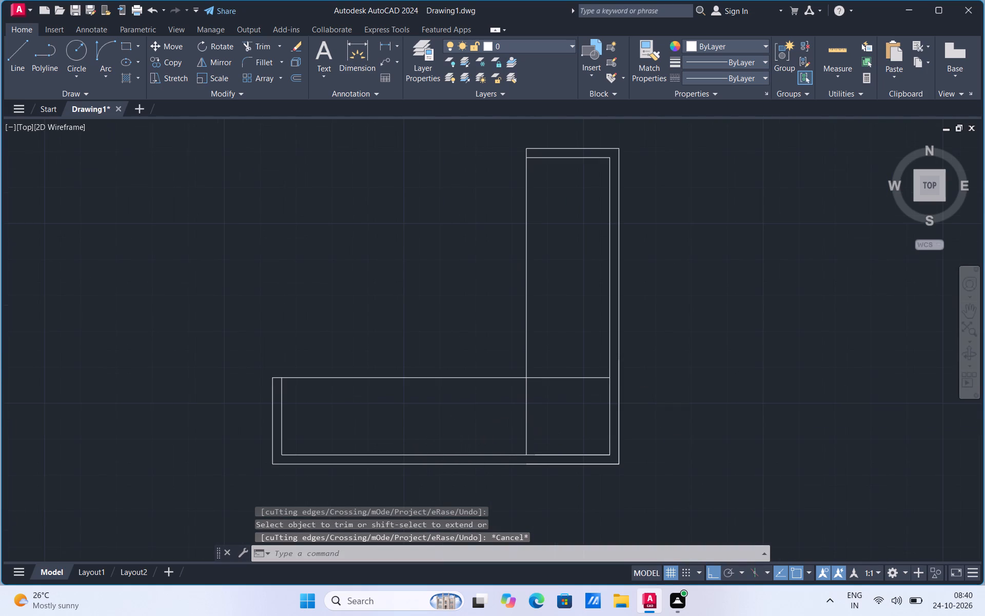
left_click_drag(12, 66, 15, 72)
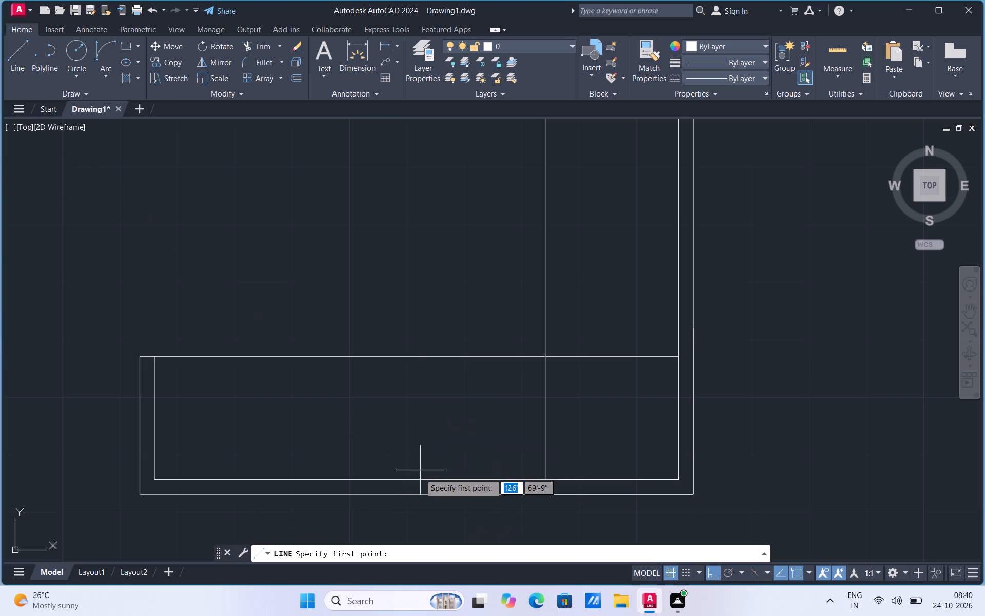
left_click(401, 479)
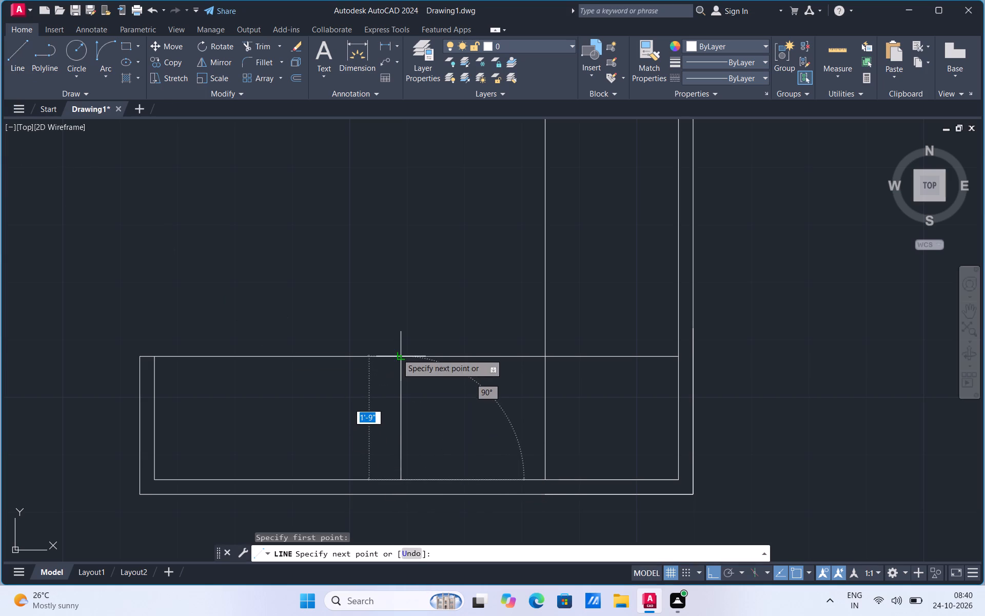
left_click(398, 354)
key("Escape")
Copy the vertical seat divider about 1'-10" to the west.
left_click(399, 432)
right_click(399, 433)
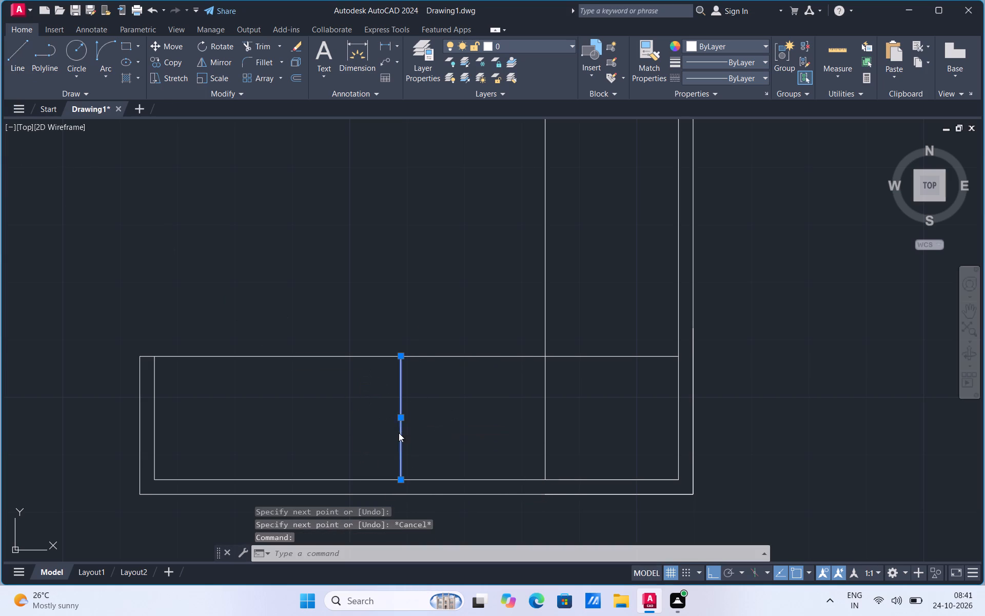
left_click(441, 230)
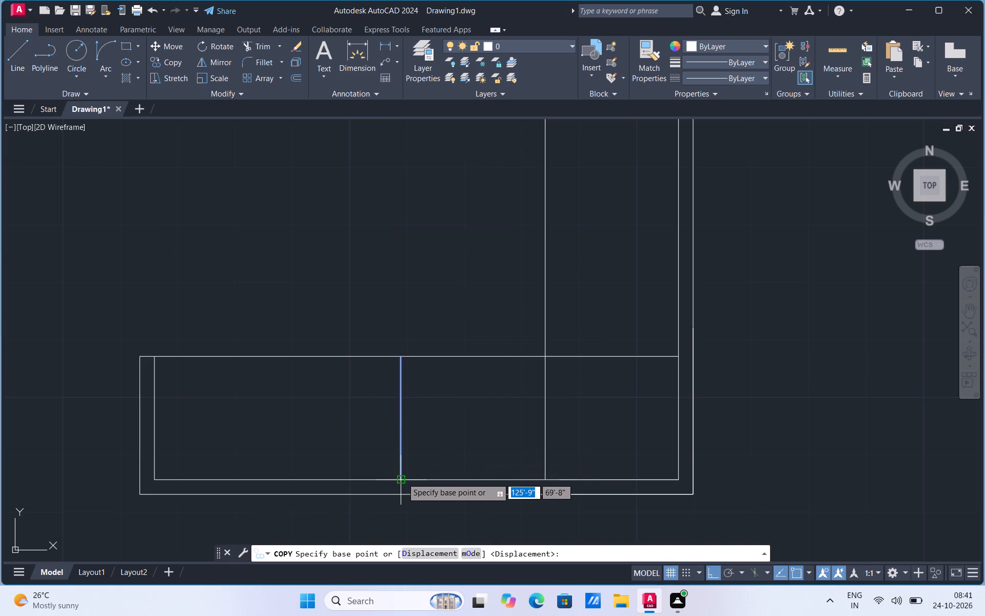
left_click_drag(402, 478, 391, 478)
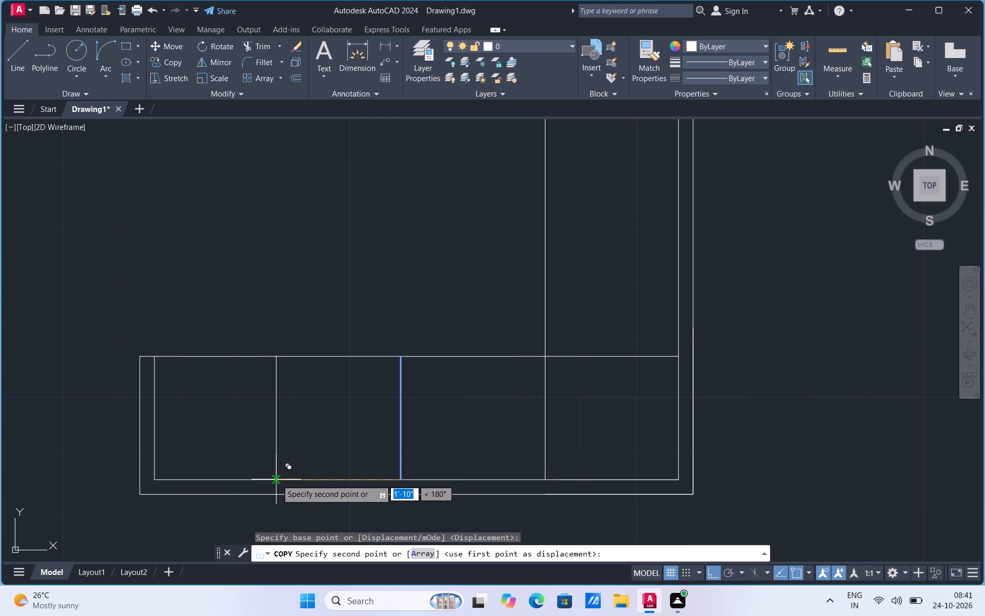
left_click(278, 479)
key("Escape")
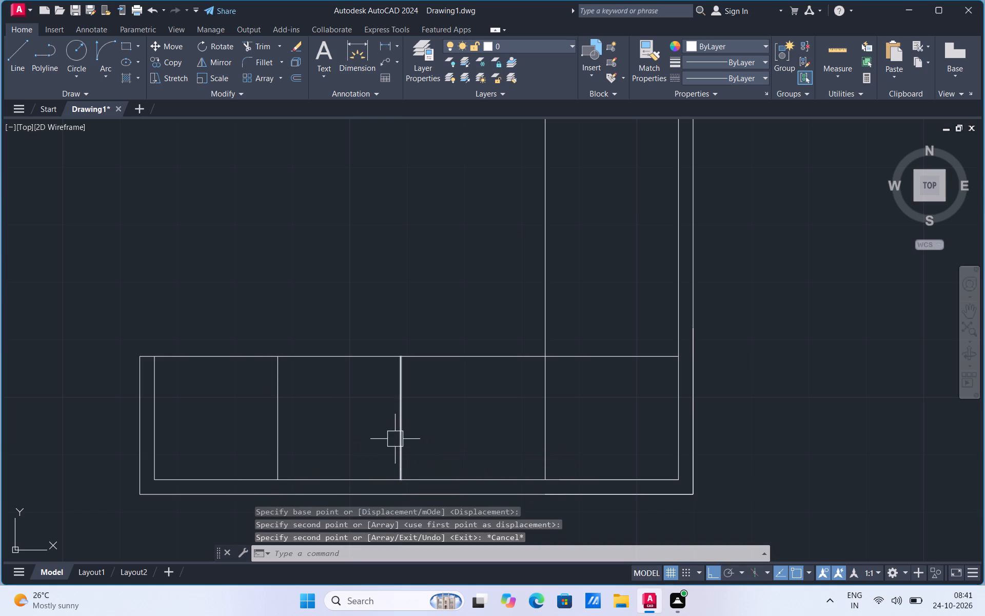
Move the original vertical seat divider slightly east to even out the seat widths.
left_click(394, 437)
right_click(407, 439)
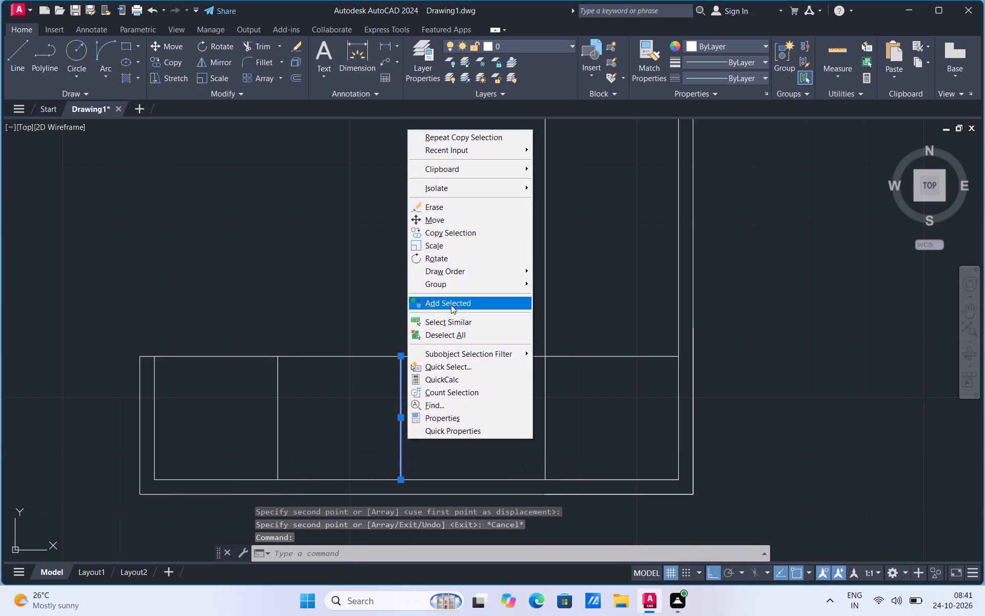
left_click(461, 221)
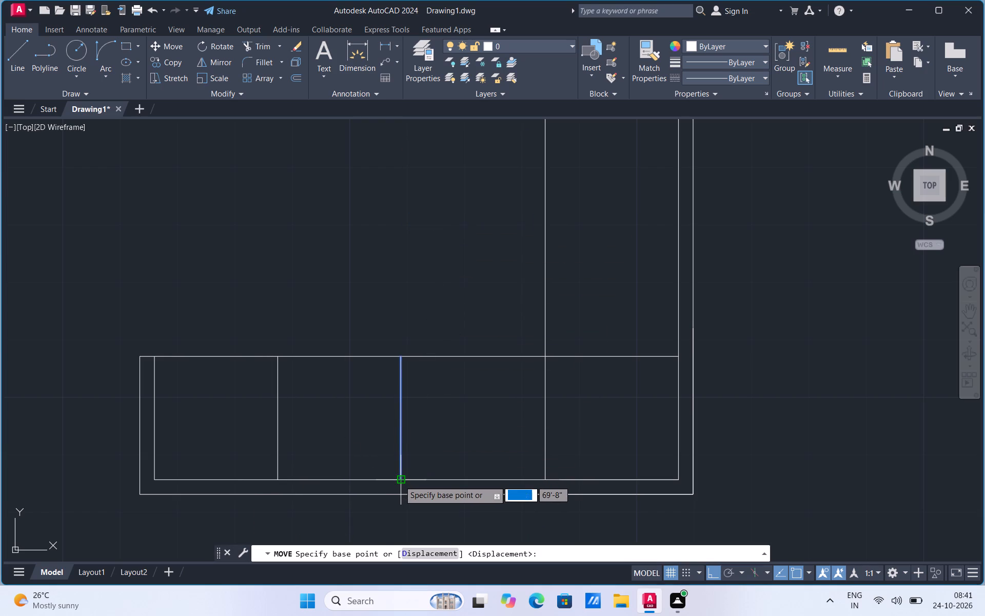
left_click(400, 480)
left_click(408, 478)
Draw a horizontal seat divider across the upright part near its north end, from the inner east edge to the west edge.
scroll(365, 480, "down", 1)
left_click(19, 67)
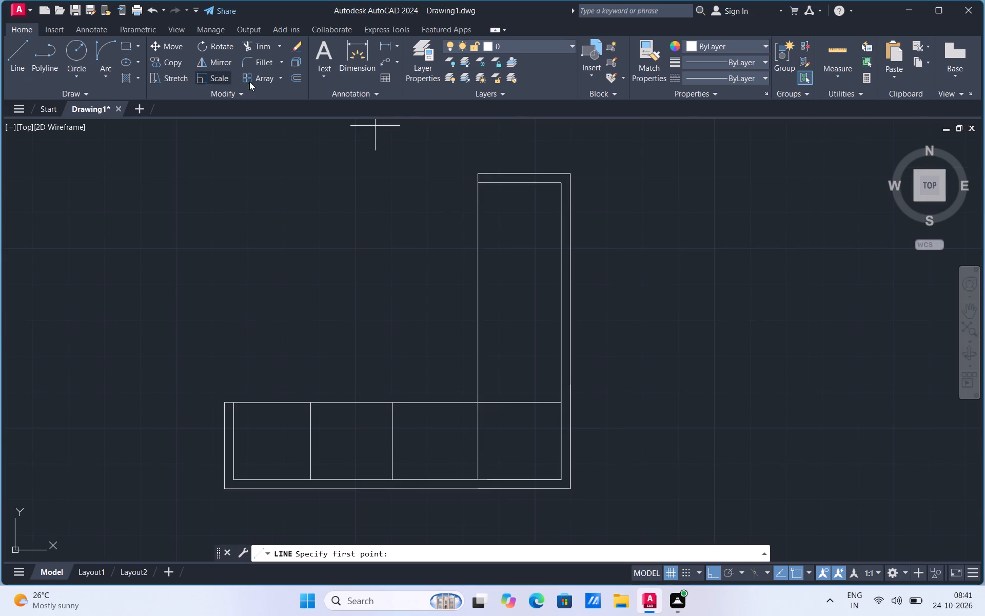
left_click(560, 251)
left_click(475, 248)
key("Escape")
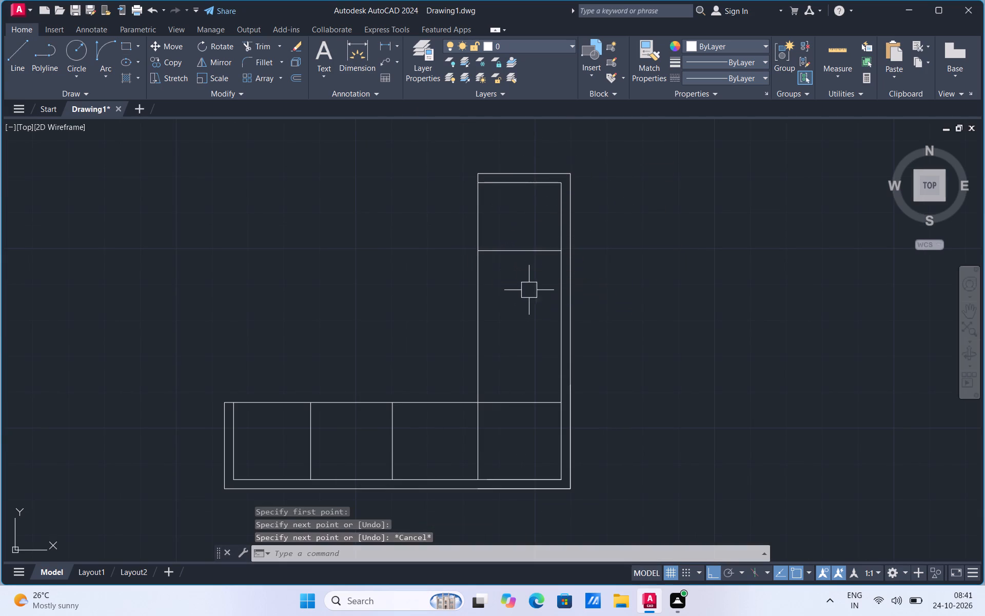
Copy the upright part's horizontal seat divider south, about midway between the original divider and the corner seat.
left_click(543, 251)
right_click(543, 251)
left_click(571, 352)
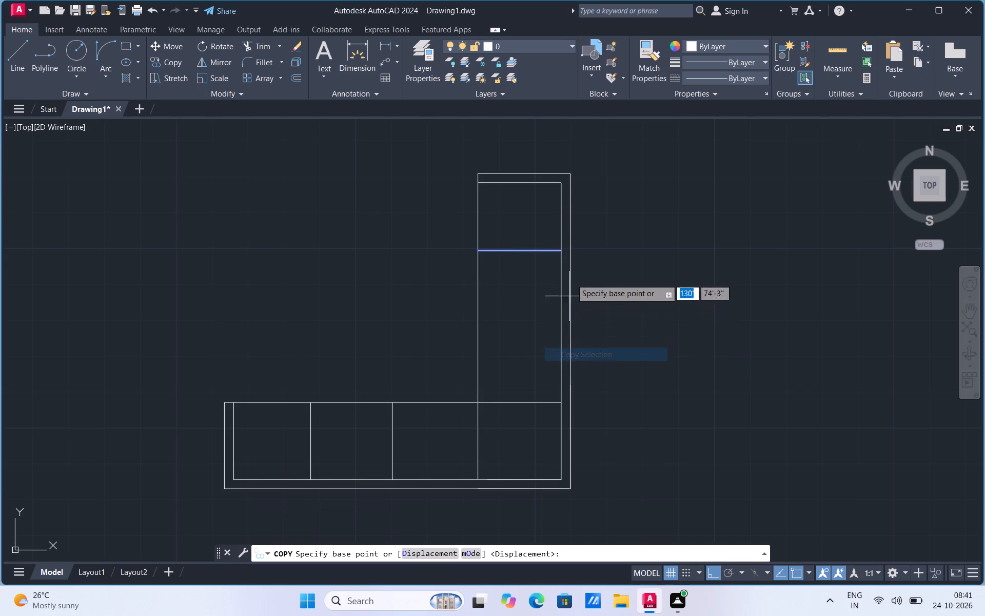
left_click(560, 252)
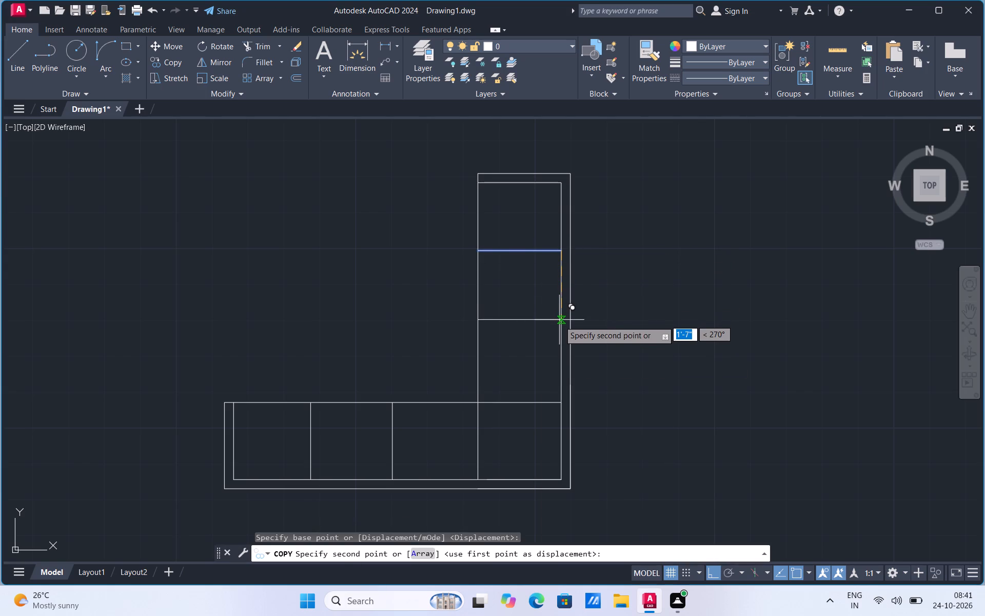
left_click(559, 324)
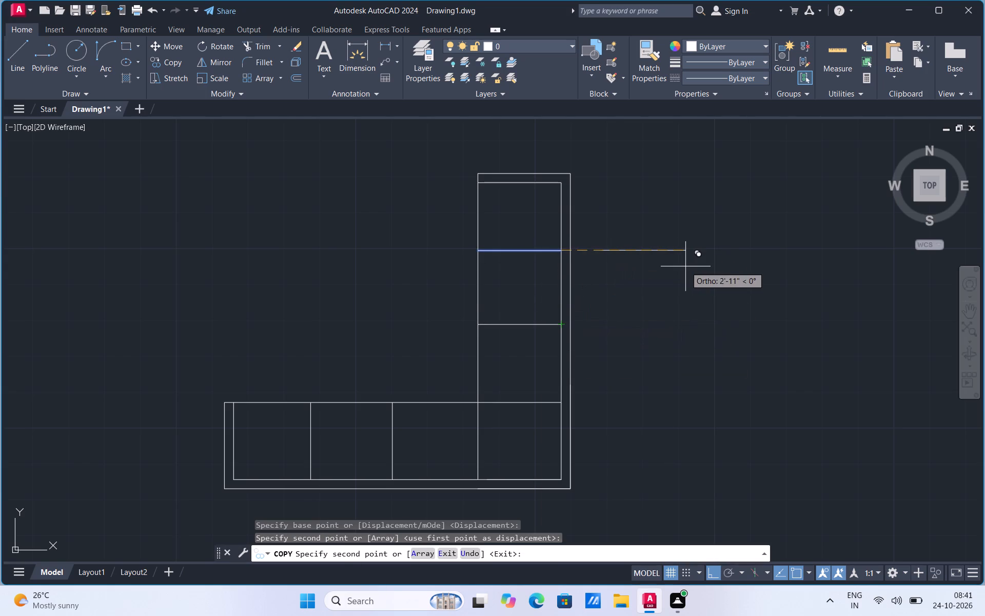
key("Escape")
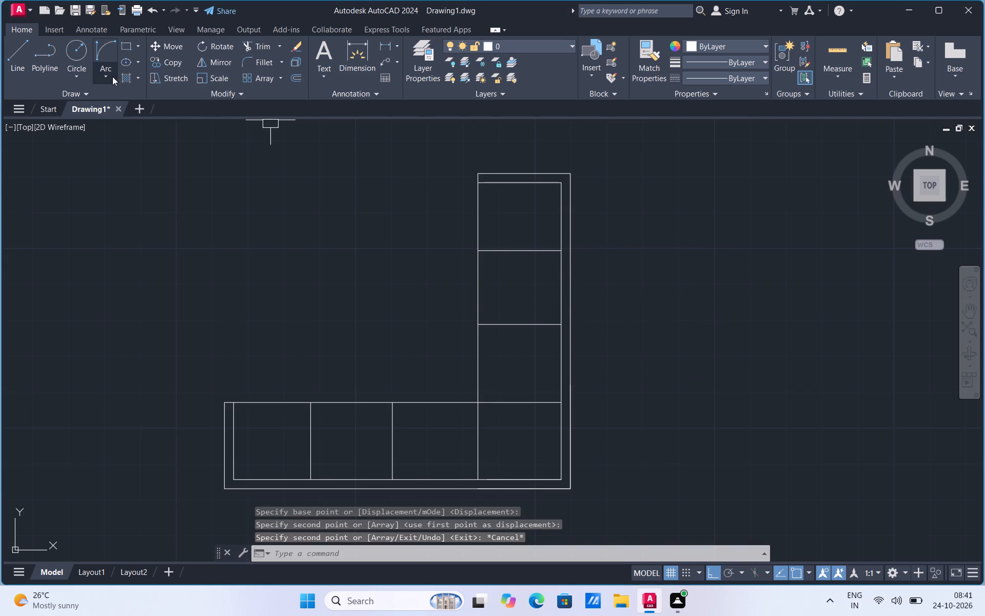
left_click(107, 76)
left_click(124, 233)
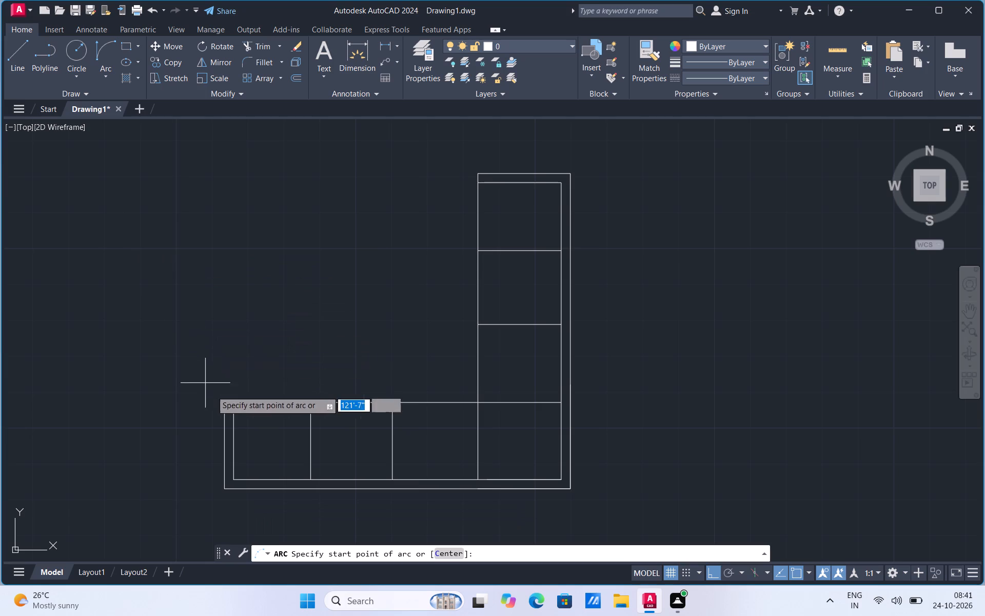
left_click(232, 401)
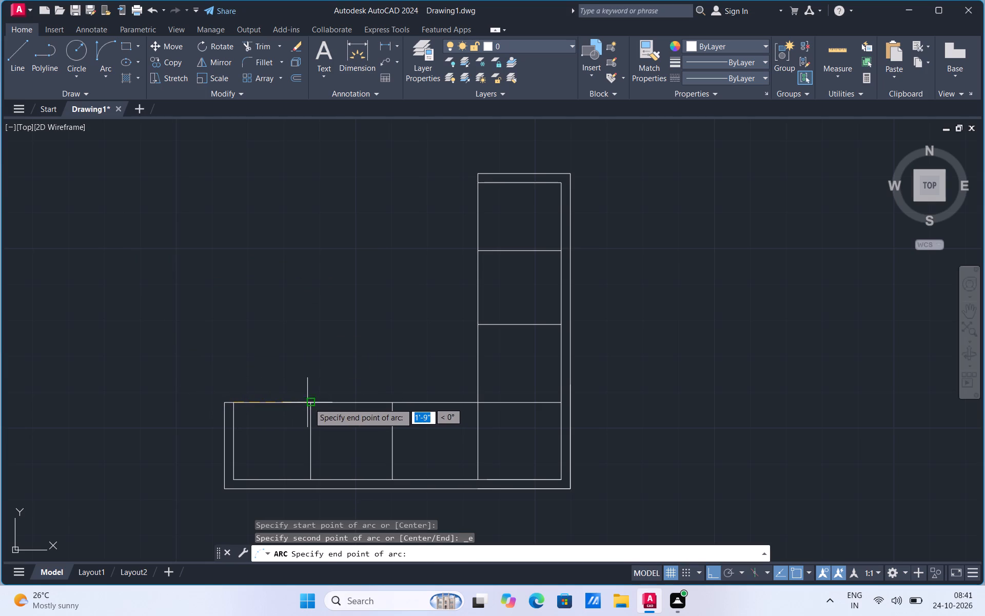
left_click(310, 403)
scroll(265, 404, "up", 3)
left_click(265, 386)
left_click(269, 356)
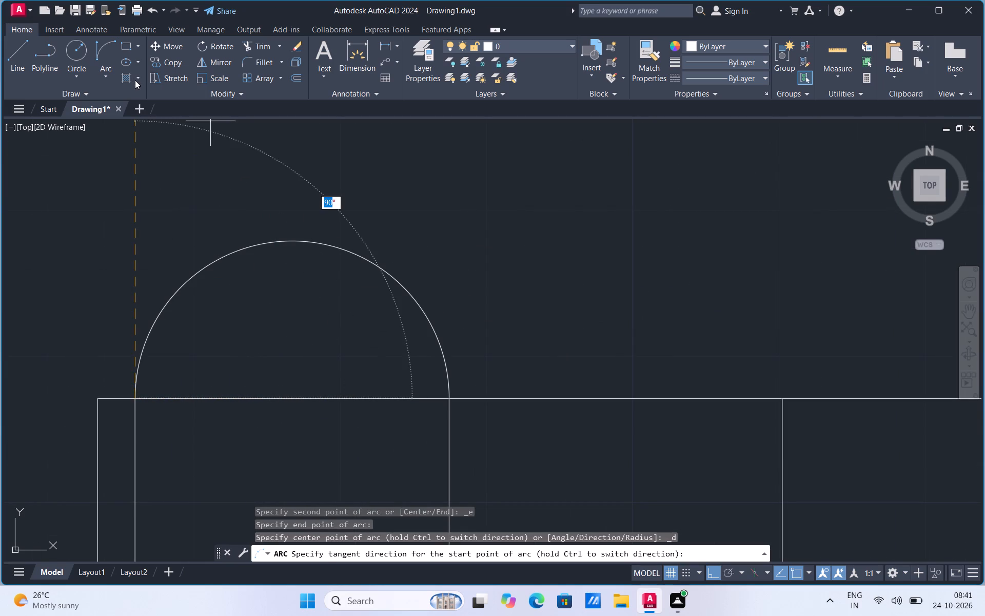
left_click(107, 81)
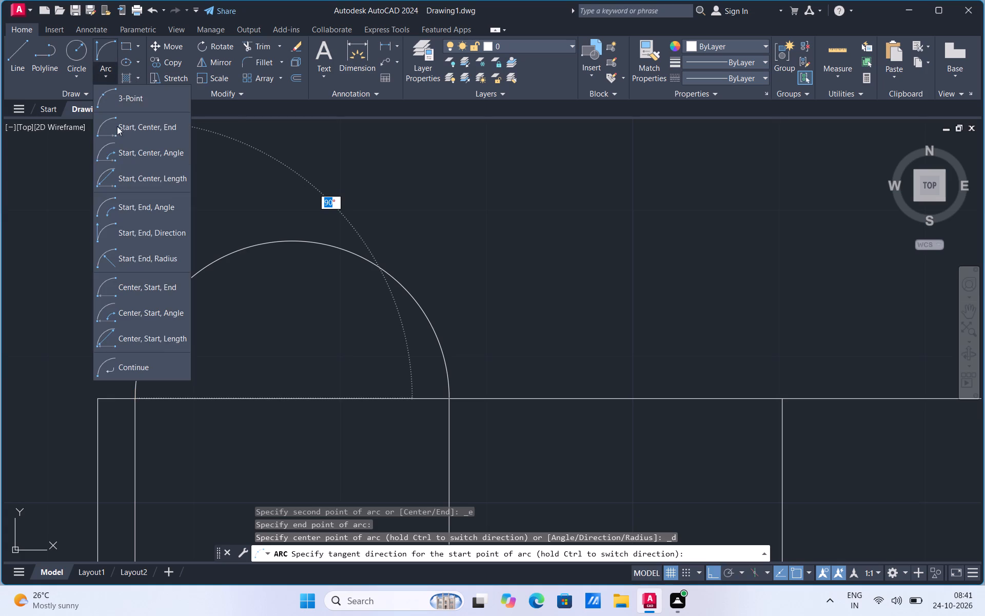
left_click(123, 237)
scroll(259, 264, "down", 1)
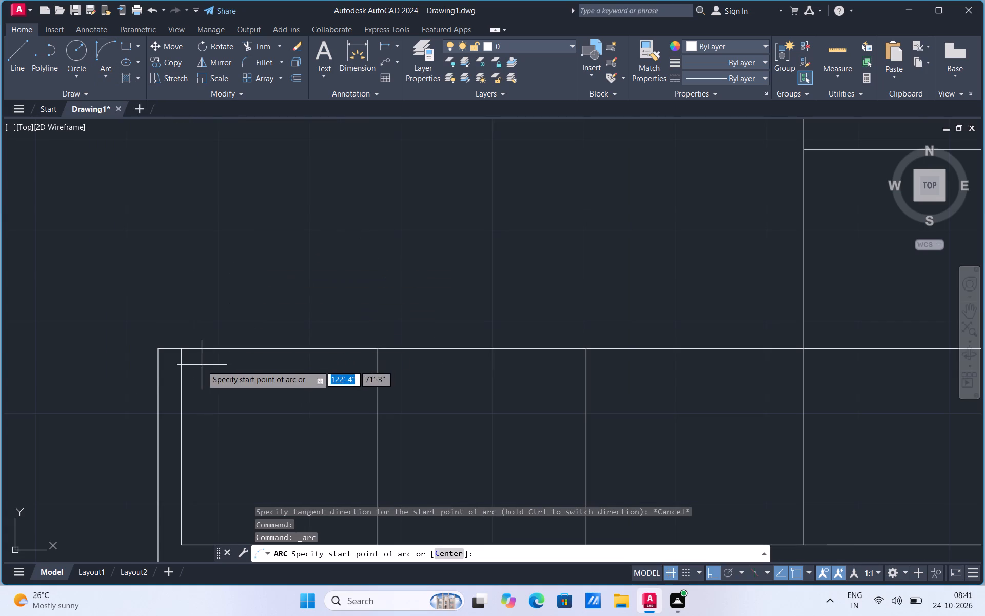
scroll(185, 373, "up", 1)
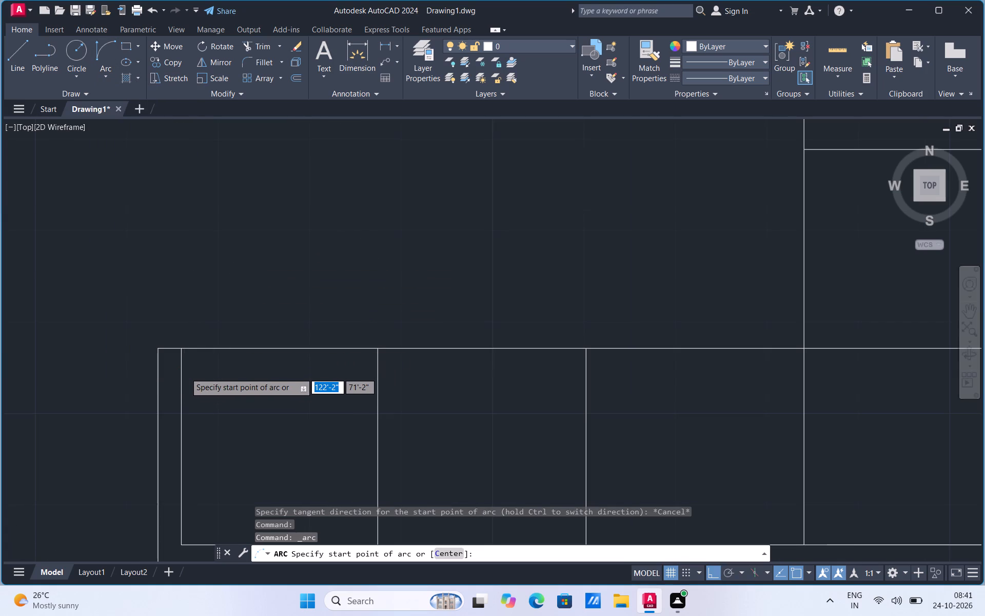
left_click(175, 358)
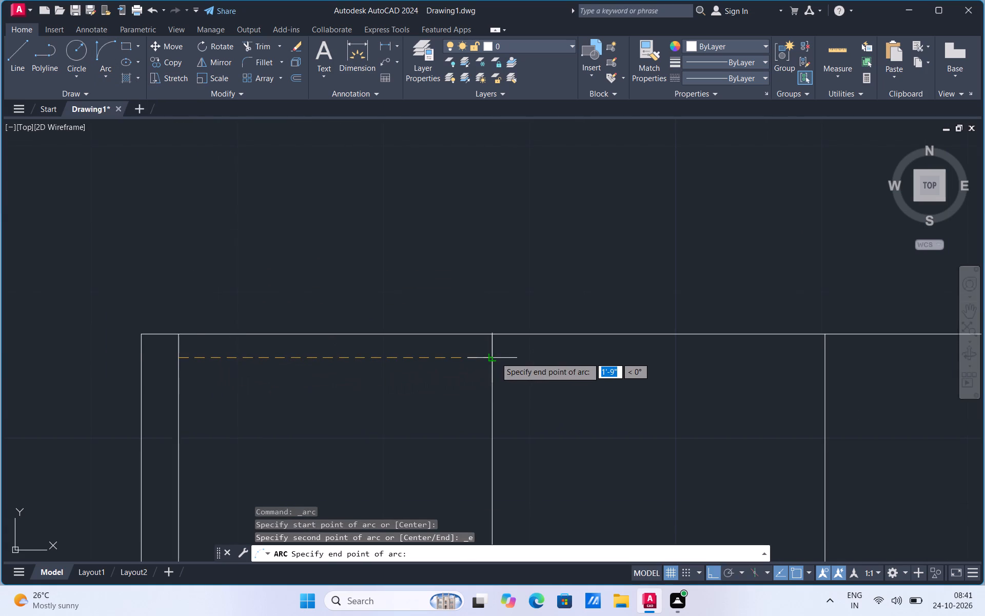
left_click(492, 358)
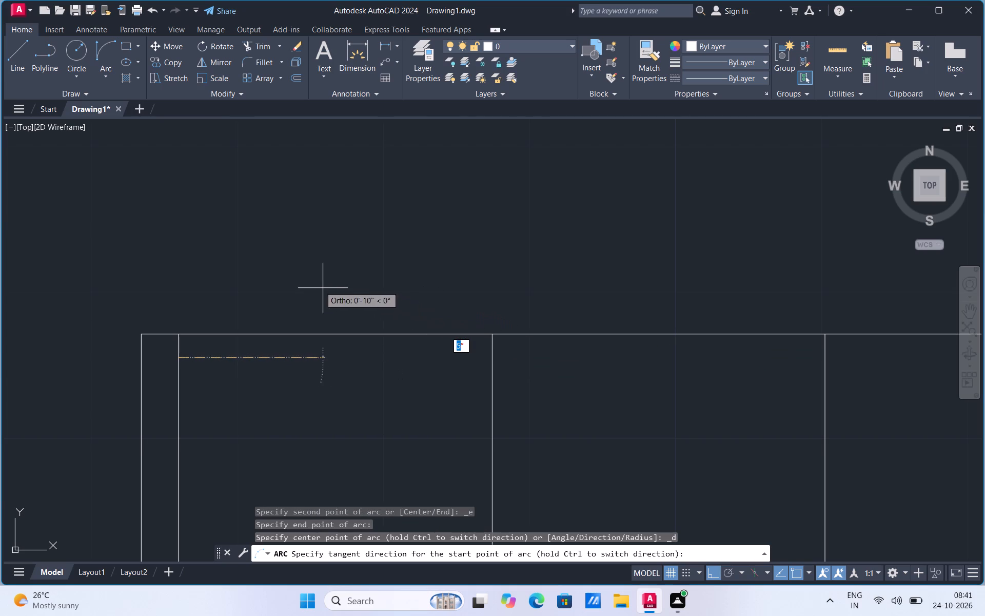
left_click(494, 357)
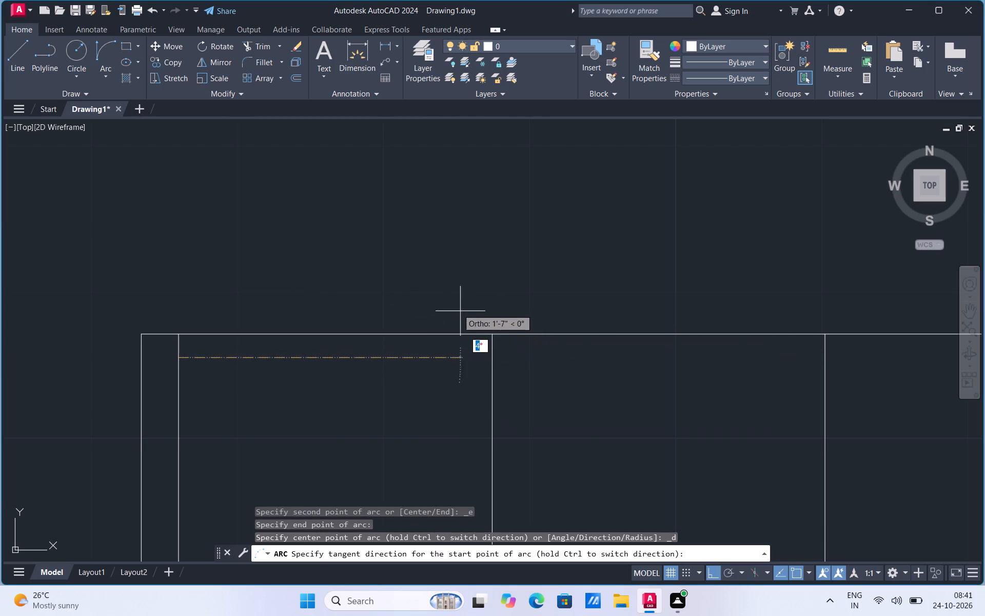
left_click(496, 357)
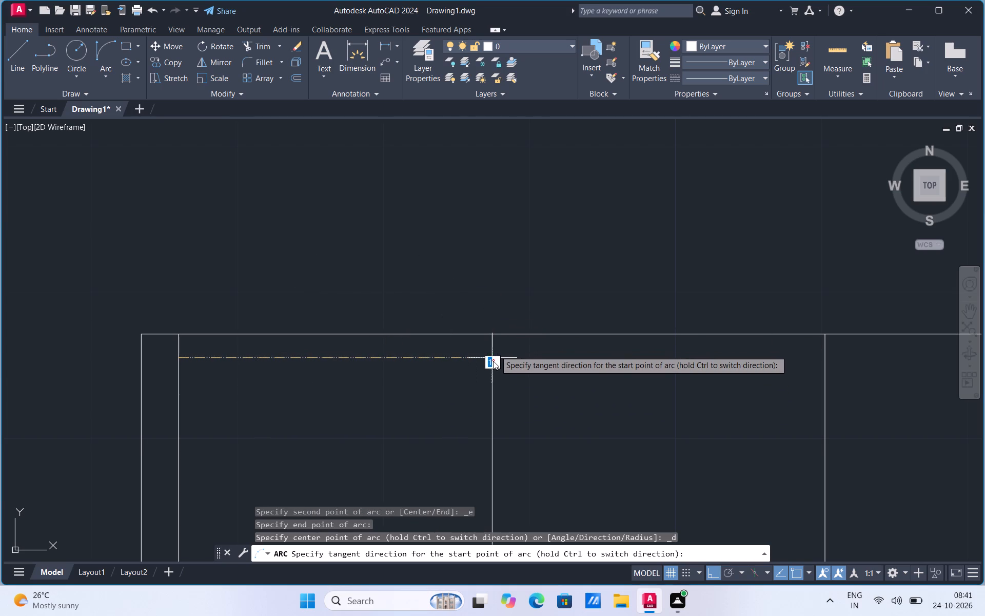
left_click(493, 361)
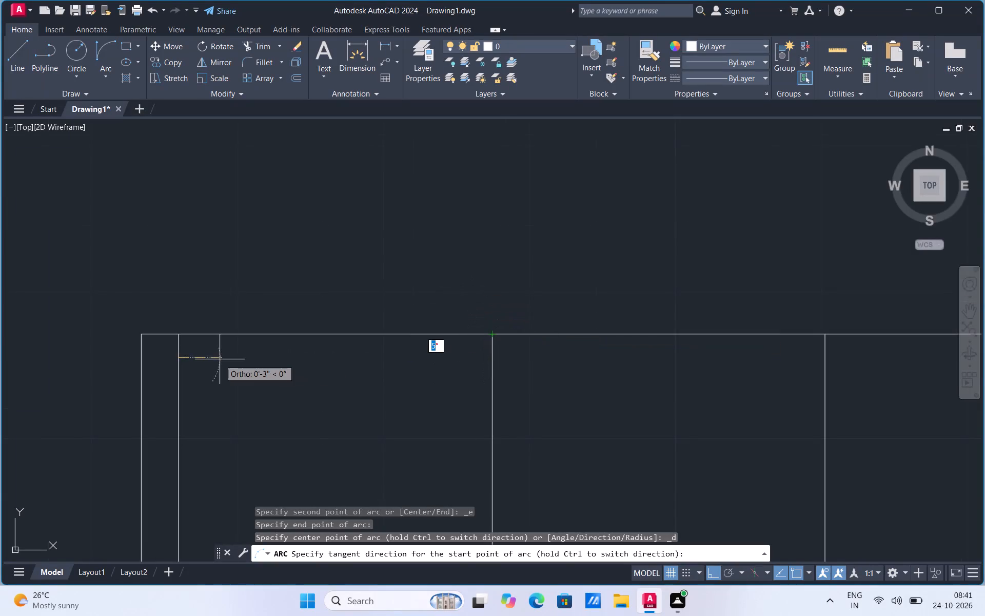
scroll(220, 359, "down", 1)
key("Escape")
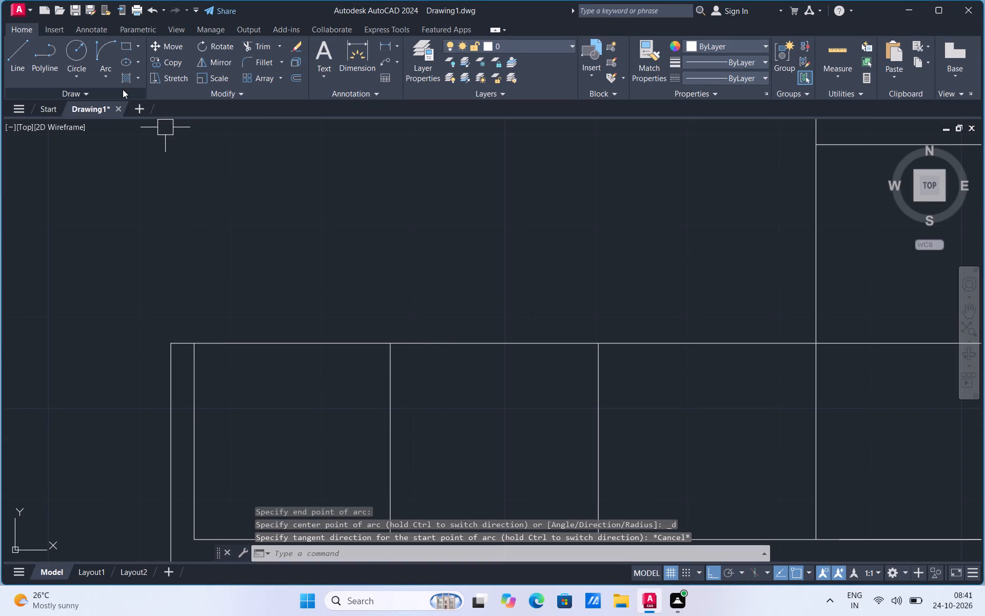
Draw a shallow start-end-direction arc about 1'-9" wide, bowing south, across the westernmost seat just below its north edge.
left_click(109, 75)
left_click(119, 240)
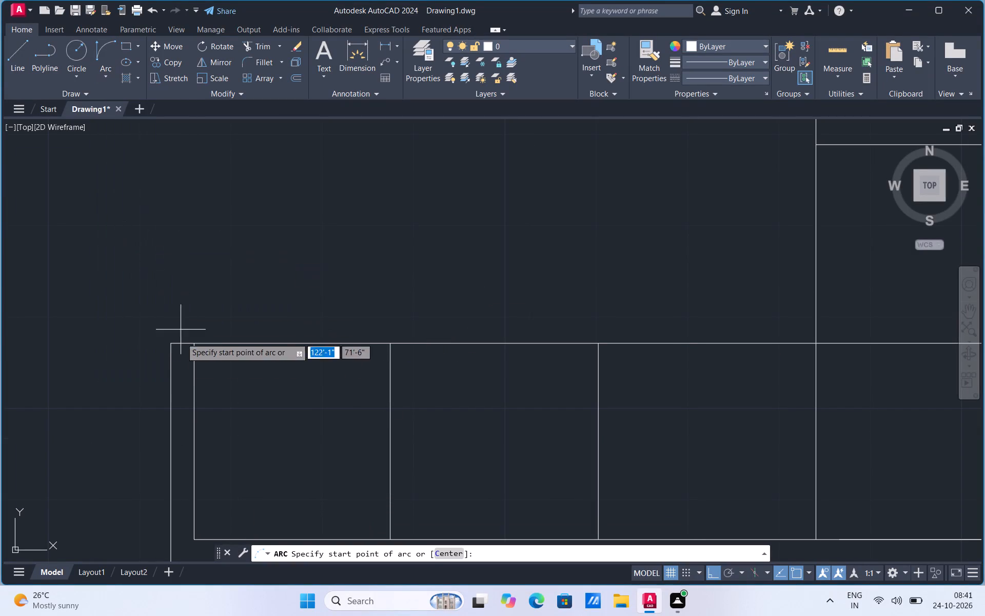
left_click(194, 360)
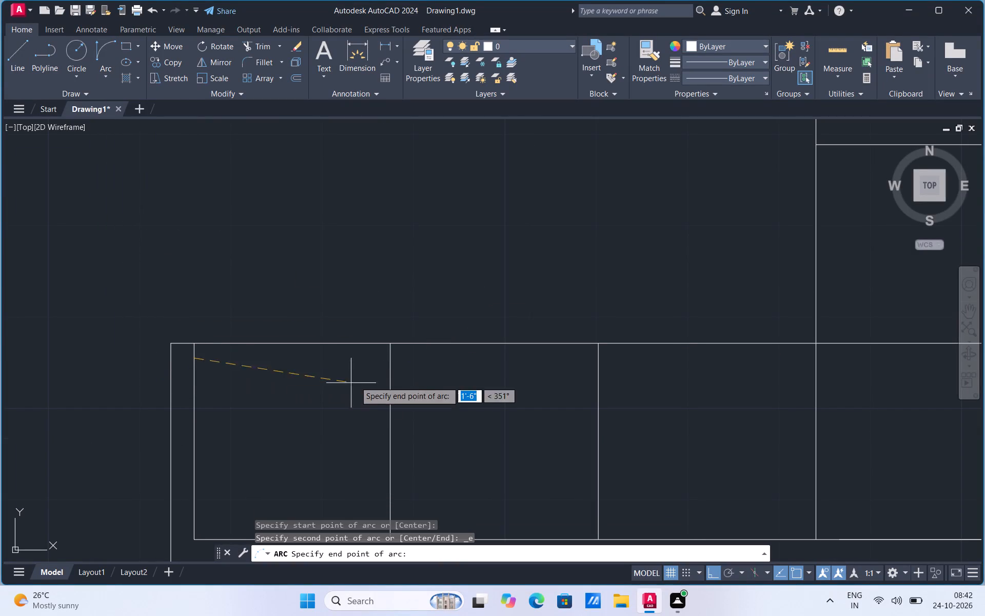
left_click(391, 359)
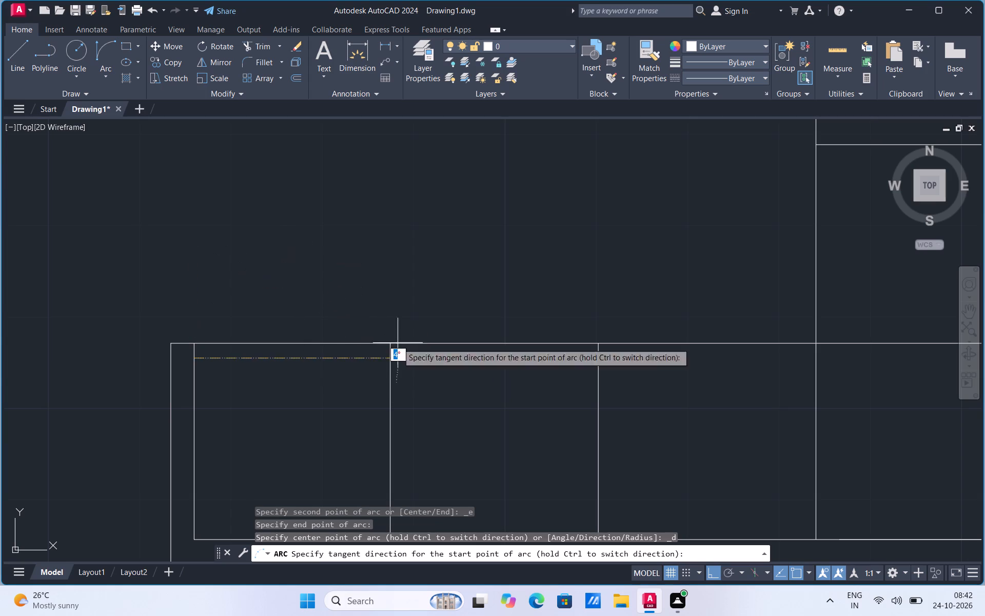
left_click(355, 450)
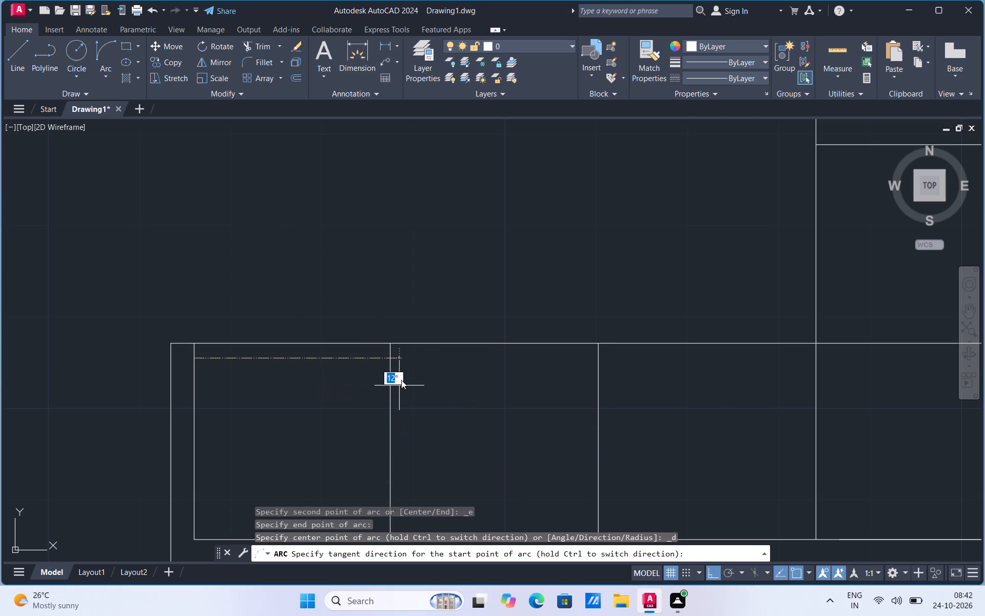
left_click(391, 427)
Rotate the westernmost seat's arc 180° about its east end so that it bows north.
left_click(320, 368)
right_click(320, 368)
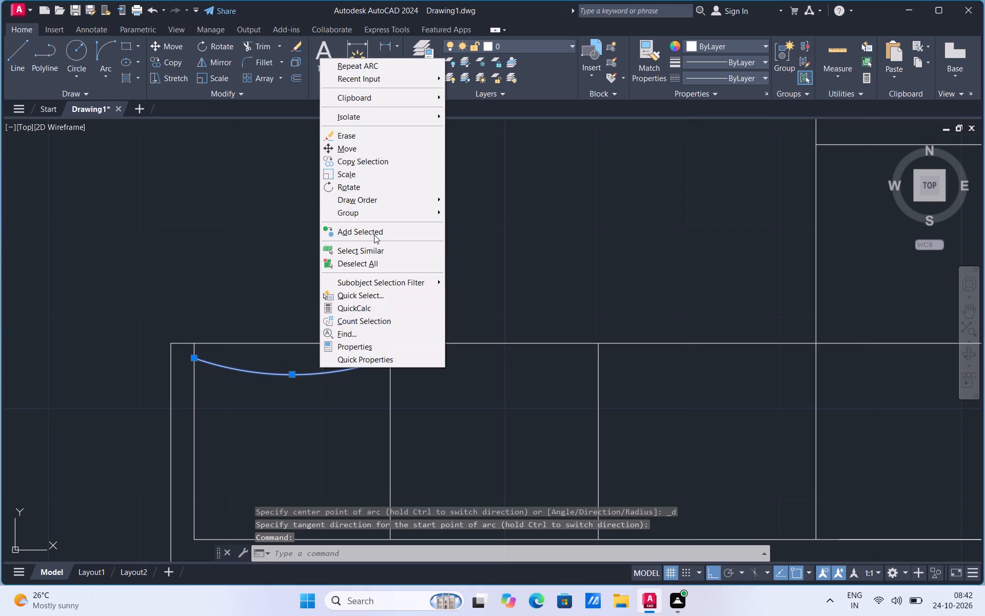
left_click(364, 191)
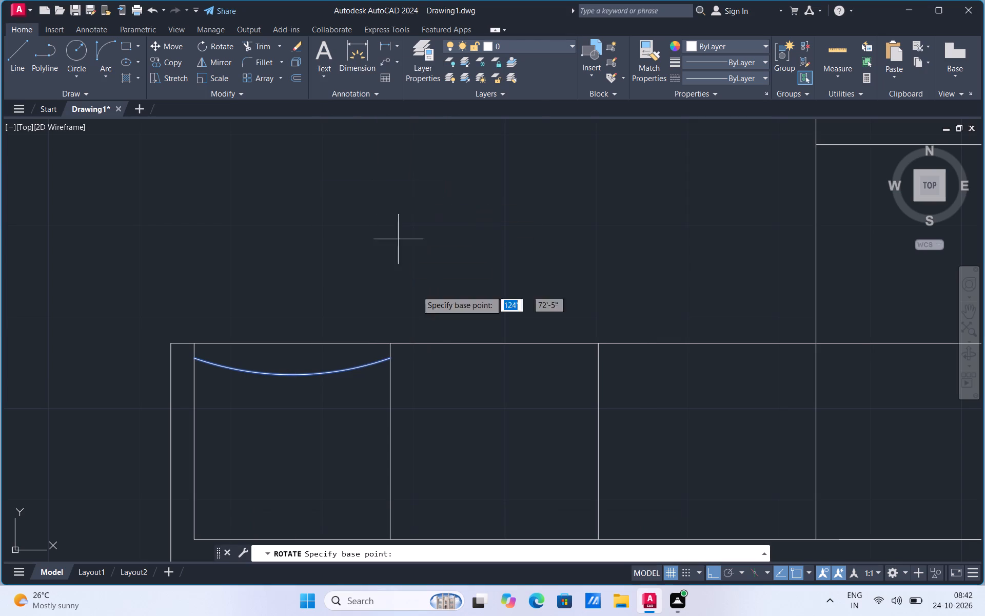
left_click(394, 359)
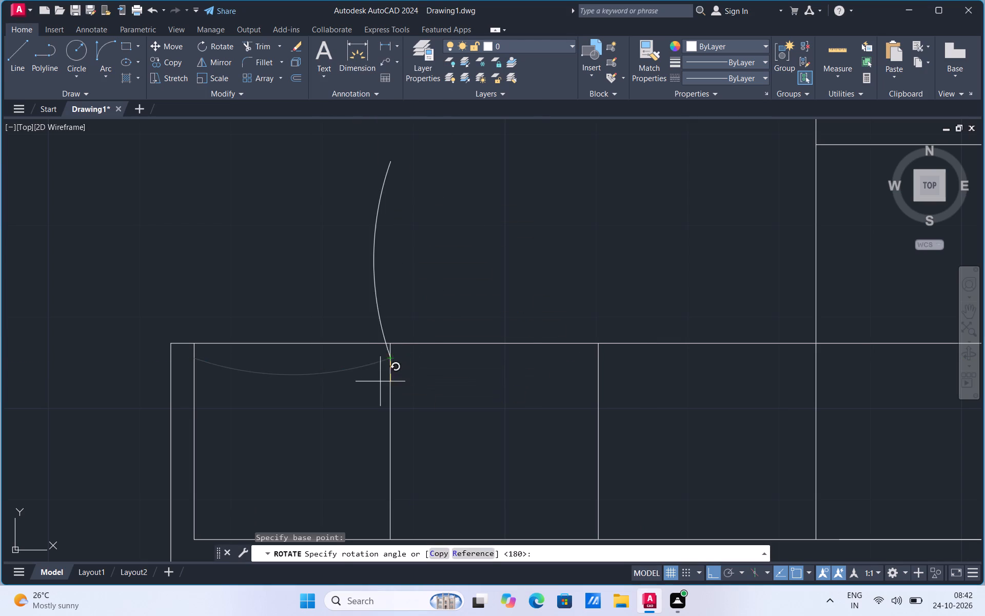
left_click(324, 384)
Move the rotated arc west by its east end onto the first divider so it spans the westernmost seat.
left_click(584, 356)
right_click(584, 356)
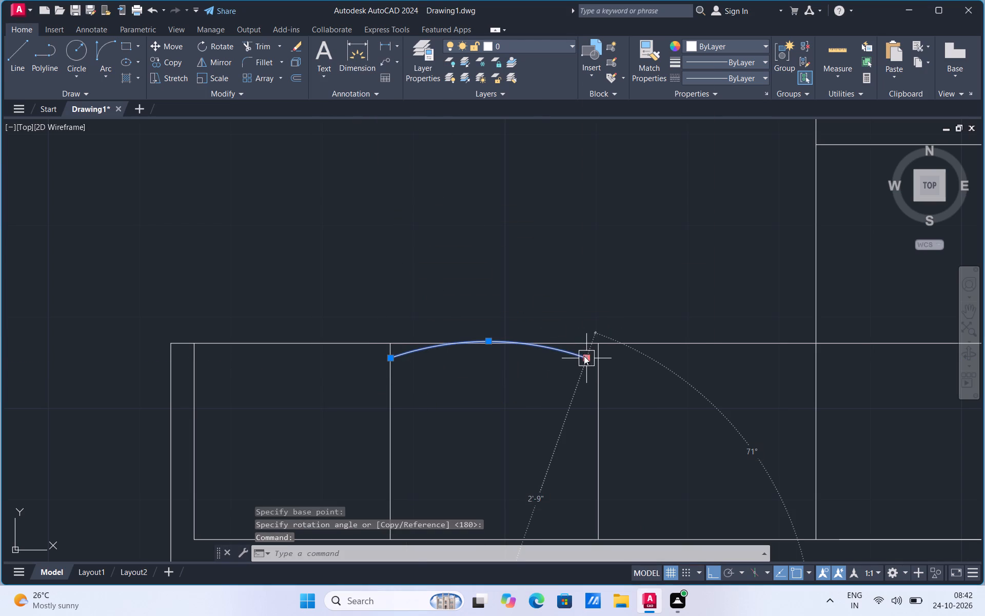
left_click(626, 139)
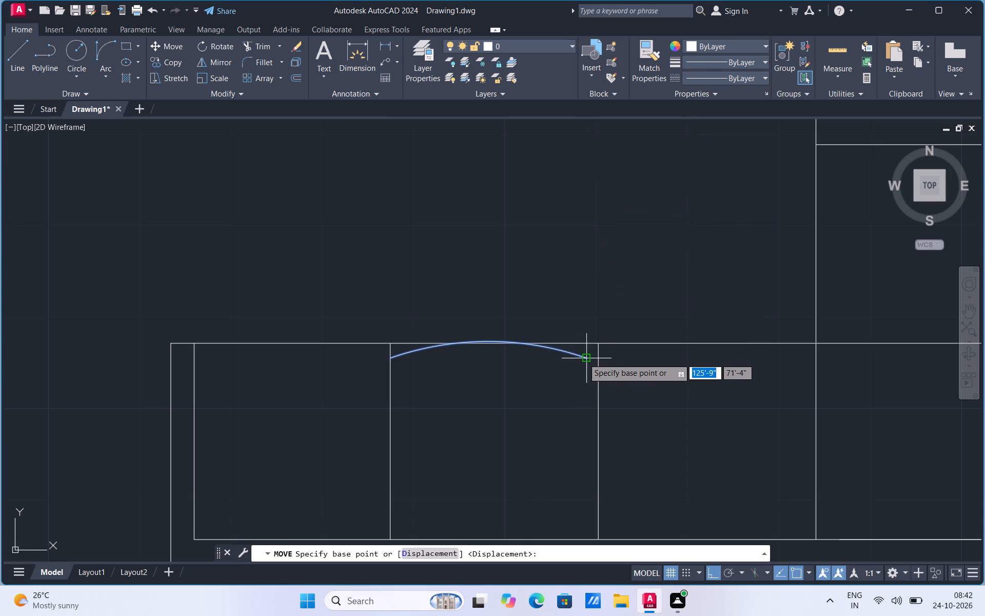
left_click(583, 358)
left_click(393, 361)
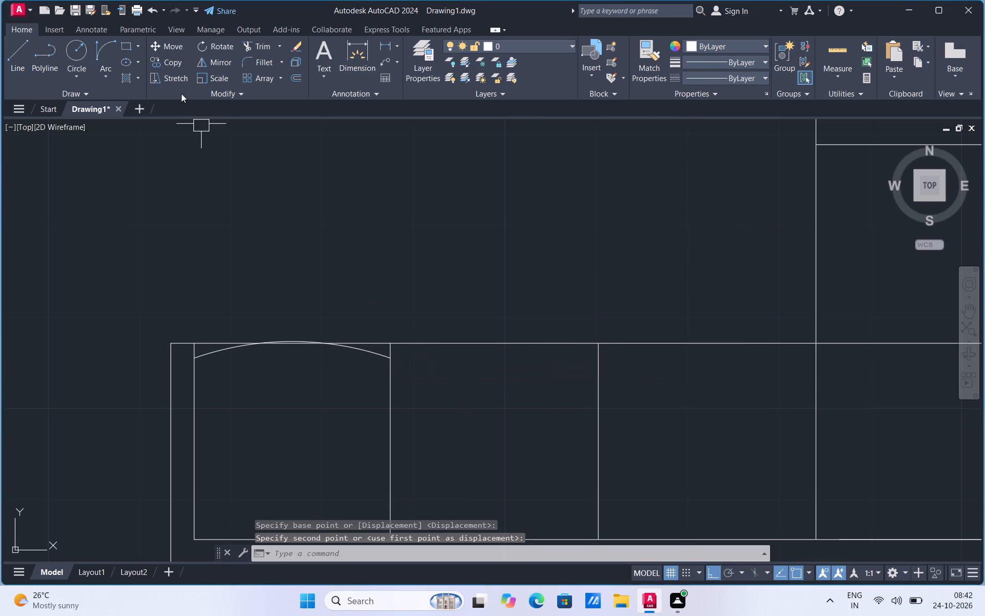
Draw a shallow start-end-direction arc about 1'-10" wide, bowing south, across the second seat from the first arc's east end to the next divider.
left_click(102, 74)
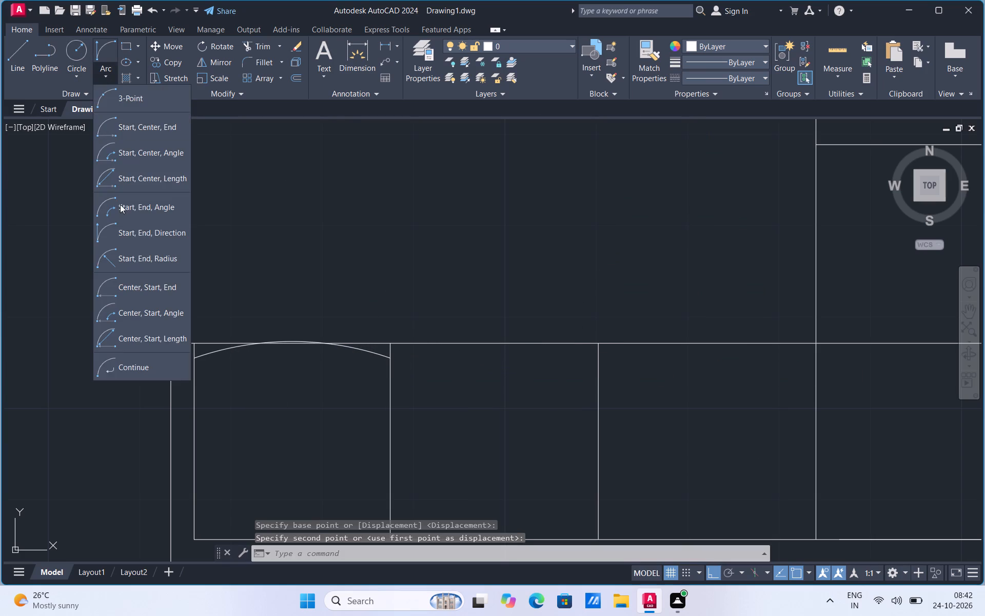
left_click(125, 225)
left_click(389, 358)
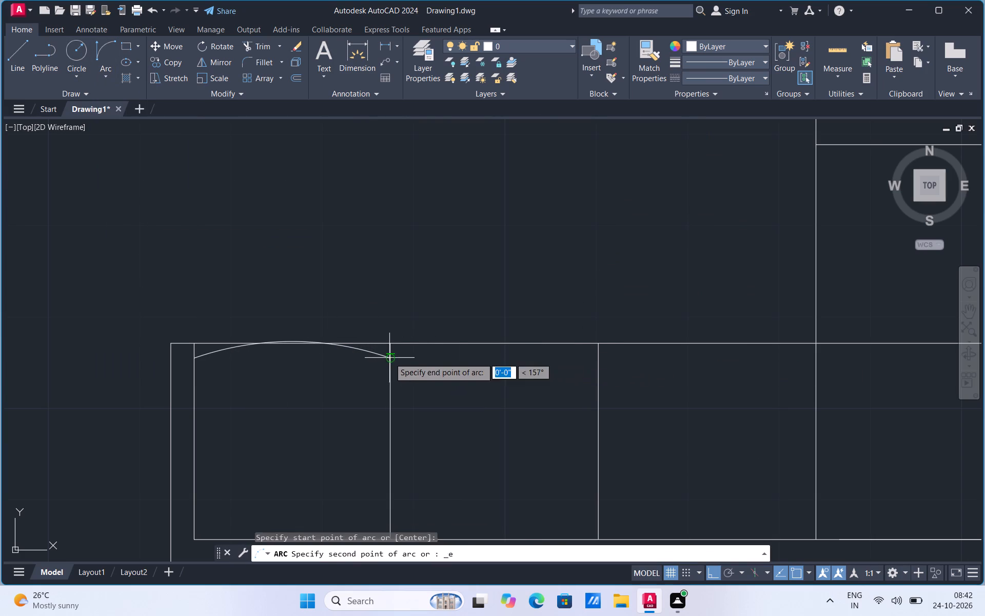
left_click(598, 361)
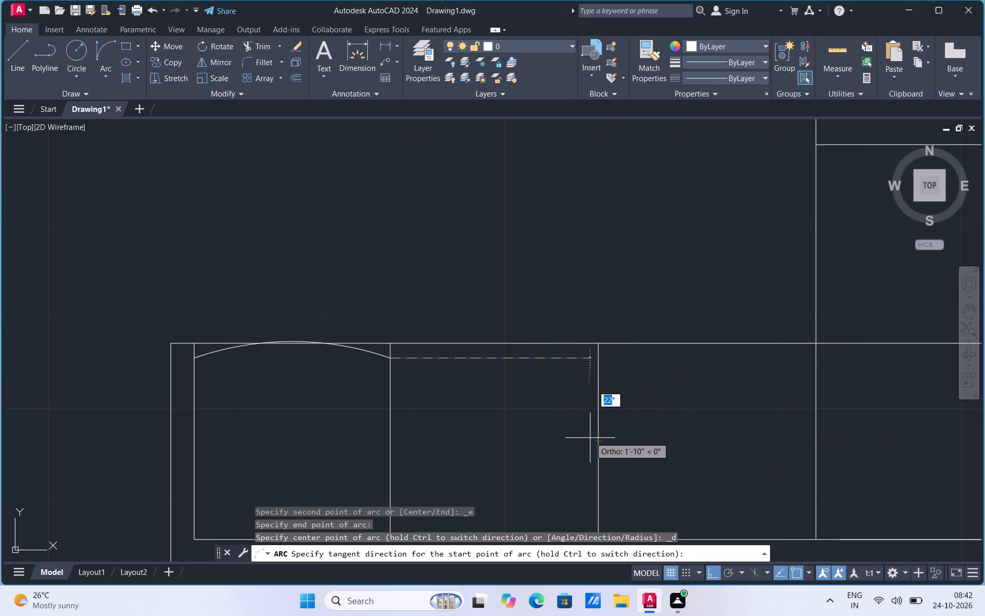
left_click(597, 416)
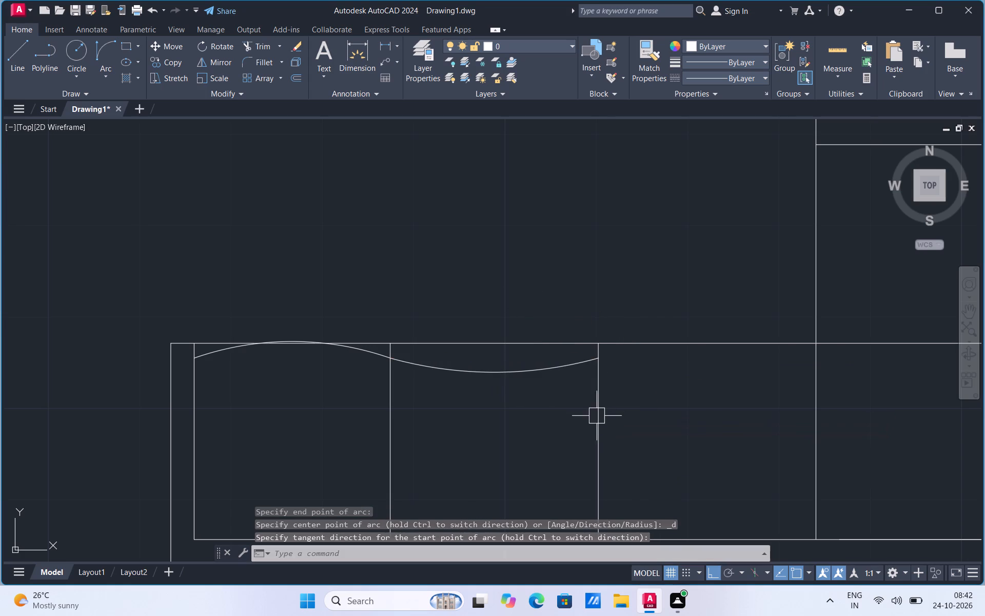
Rotate the second seat's arc 180° about its east end so that it bows north.
left_click(510, 375)
right_click(510, 375)
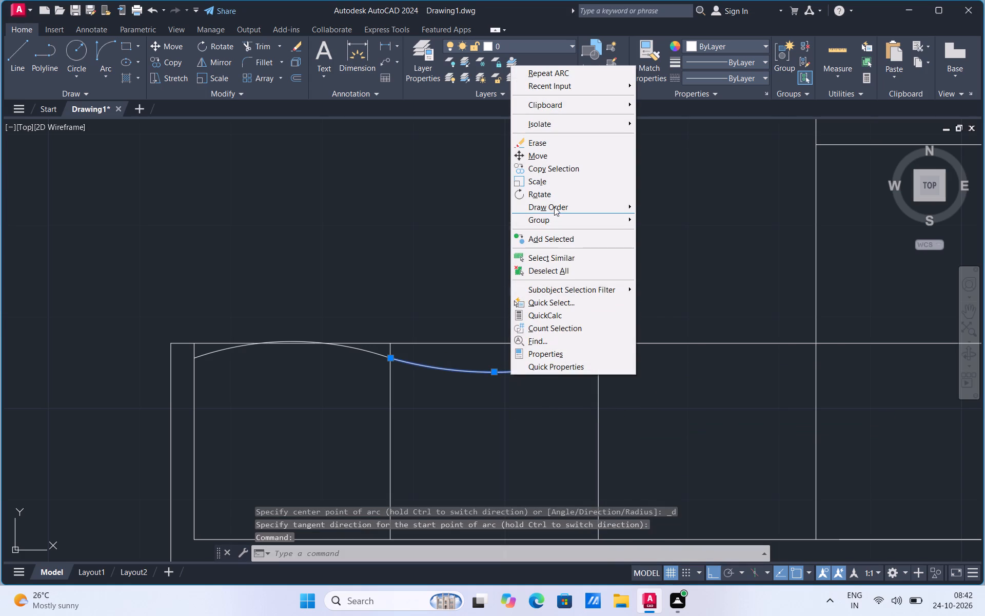
left_click(554, 199)
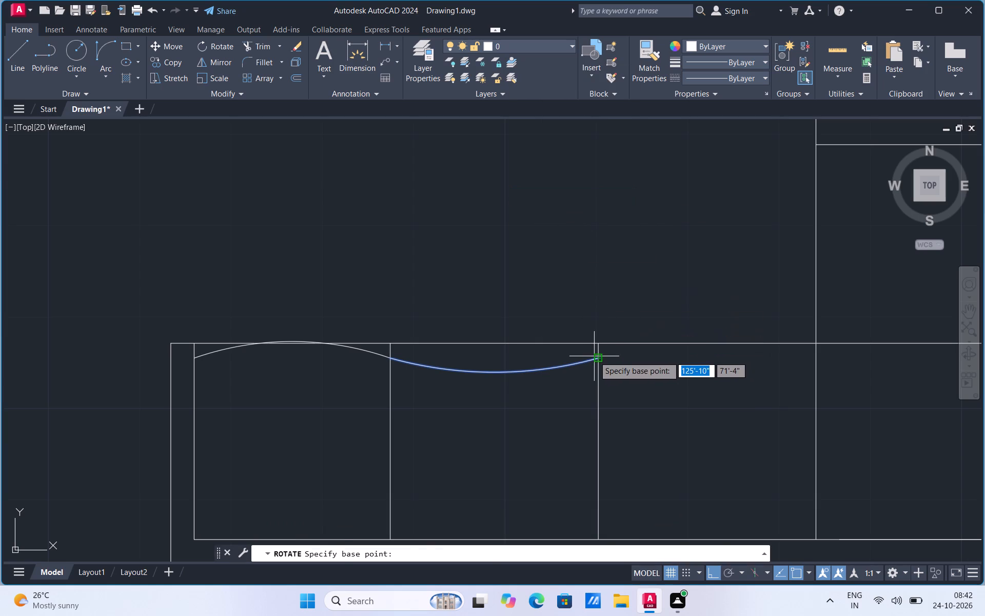
left_click(594, 356)
left_click(513, 397)
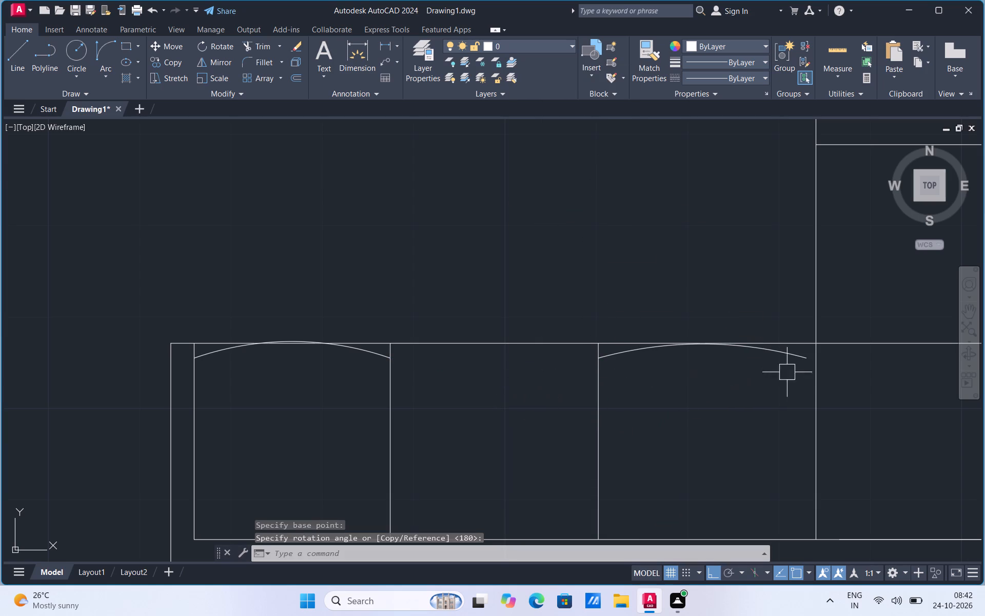
Move the second seat's rotated arc west by its west end onto the first arc's east end.
left_click(805, 360)
right_click(805, 360)
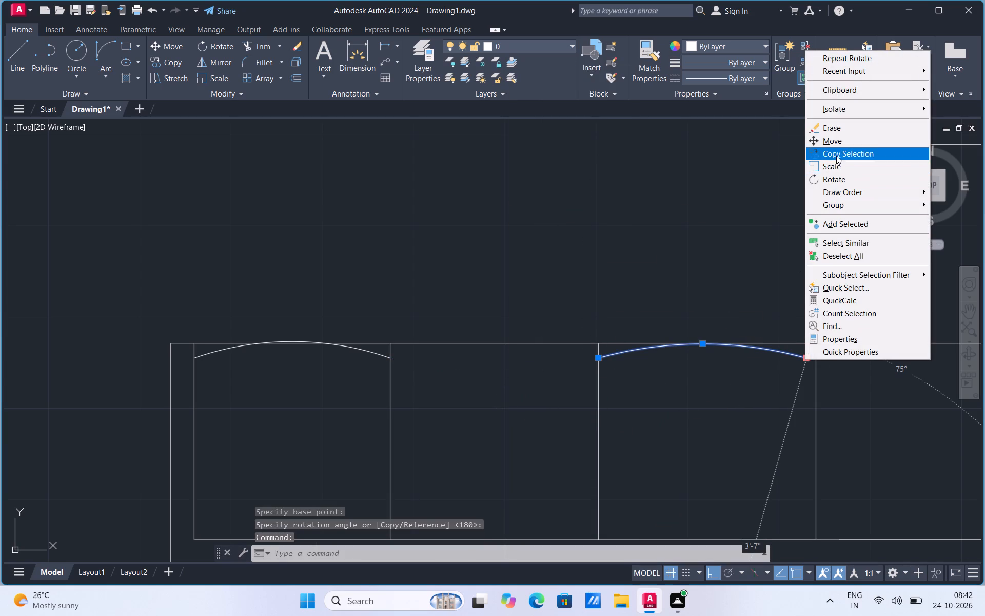
left_click(836, 143)
left_click(596, 363)
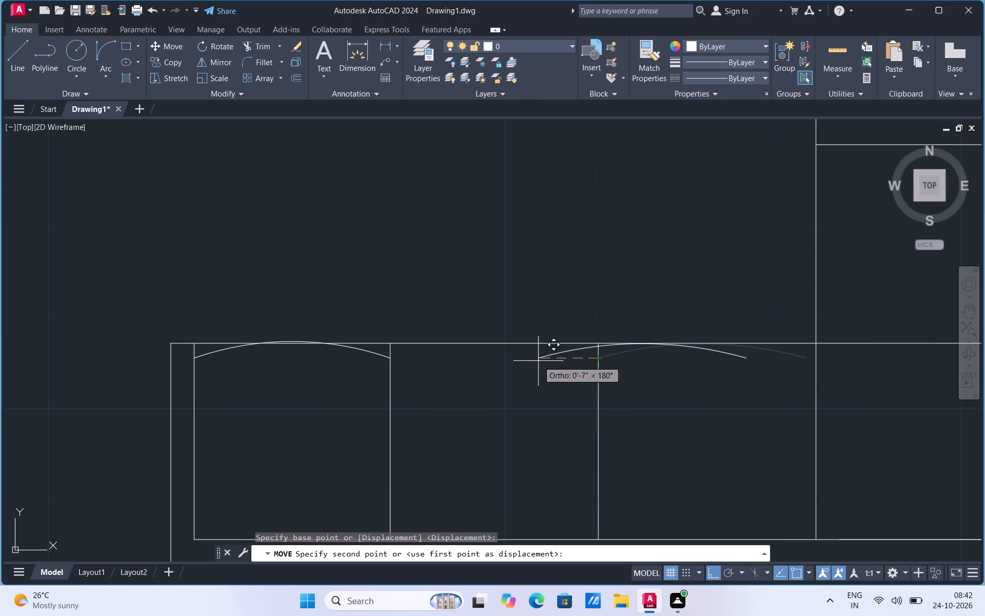
left_click(388, 360)
Draw a shallow start-end-direction arc, bowing south, across the third seat from the second divider to the third divider at mid-depth.
scroll(232, 339, "down", 2)
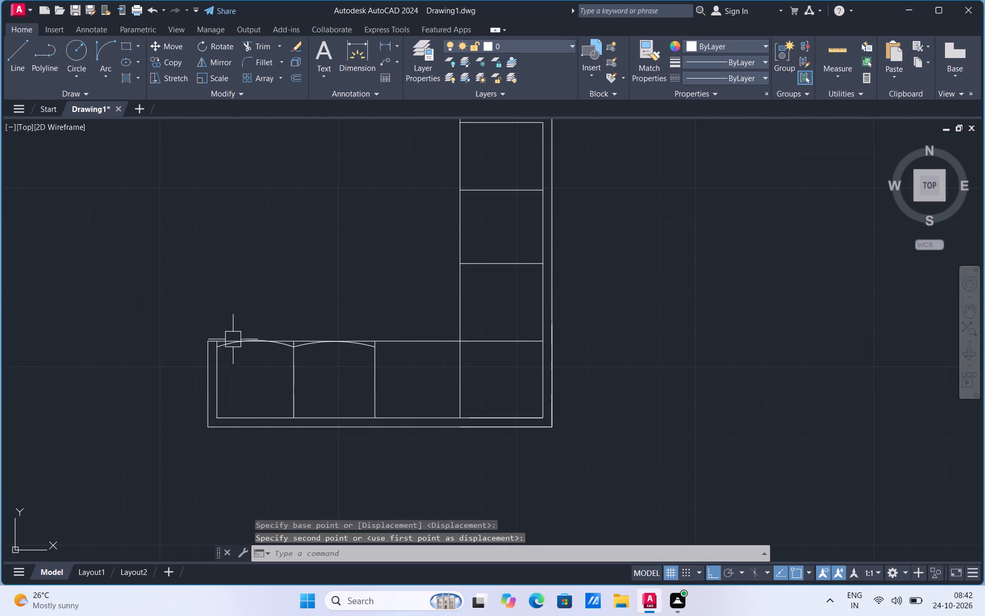
scroll(485, 367, "up", 1)
left_click(103, 79)
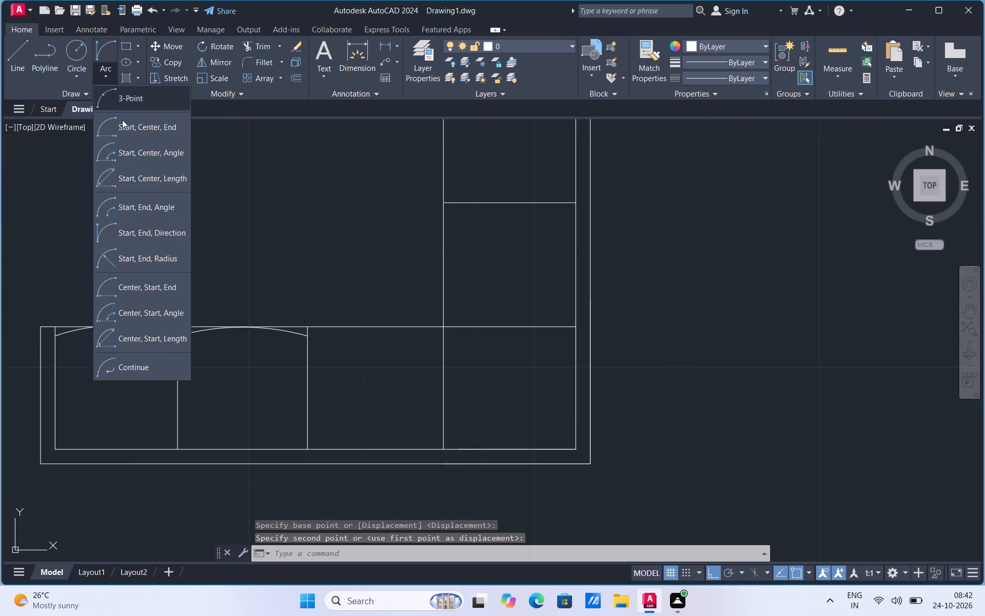
left_click(117, 232)
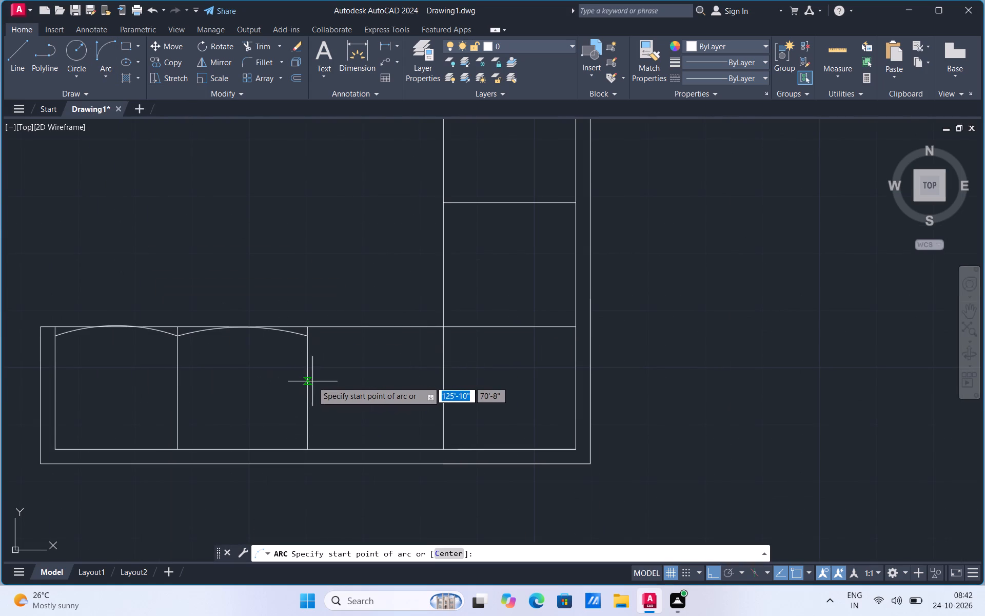
left_click(309, 385)
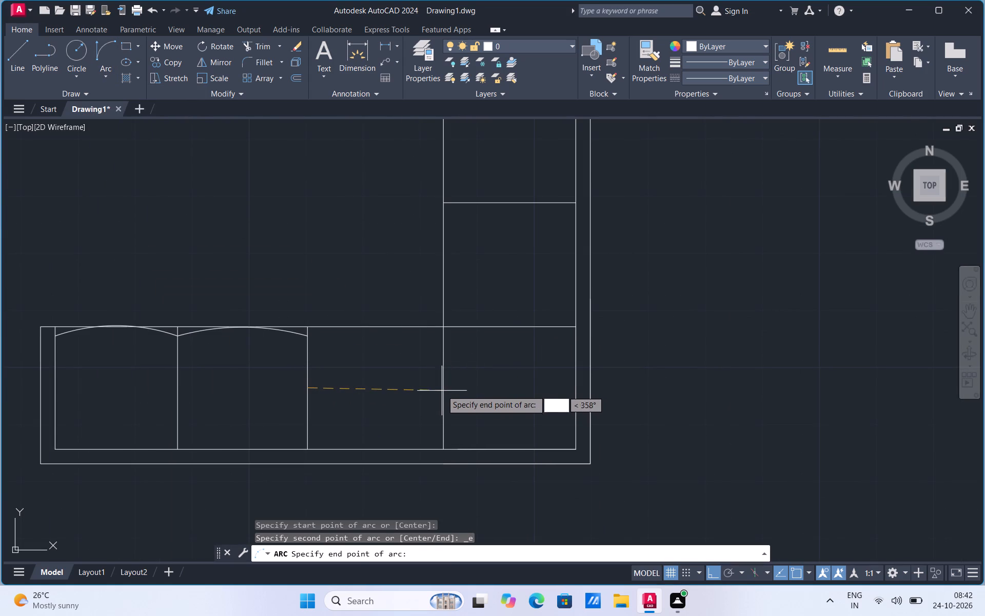
left_click(443, 388)
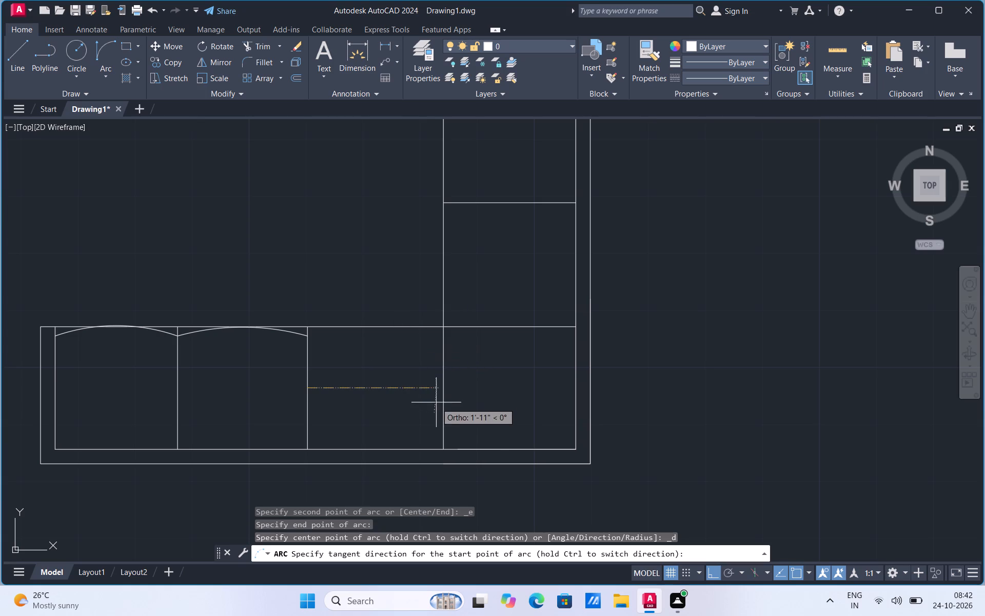
left_click(441, 444)
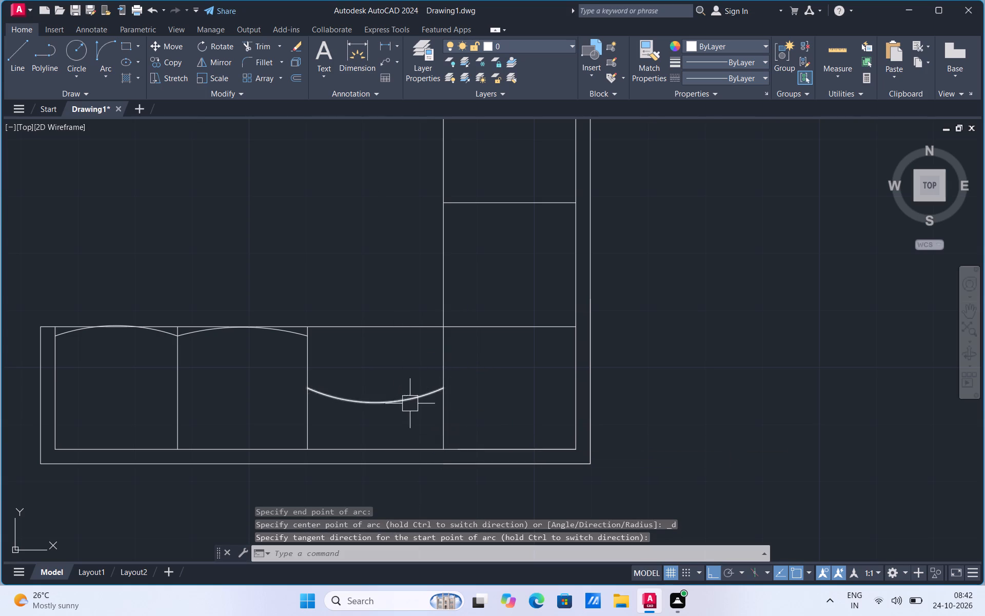
Rotate the third seat's arc 180° about its east end so that it bows north.
left_click(410, 406)
right_click(408, 407)
left_click_drag(435, 229, 437, 235)
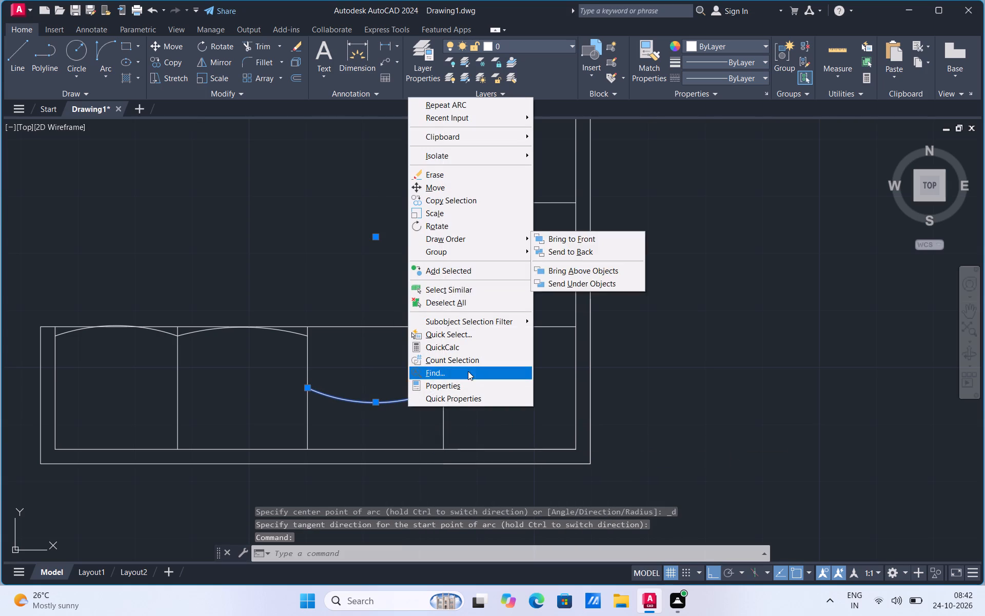
left_click(448, 229)
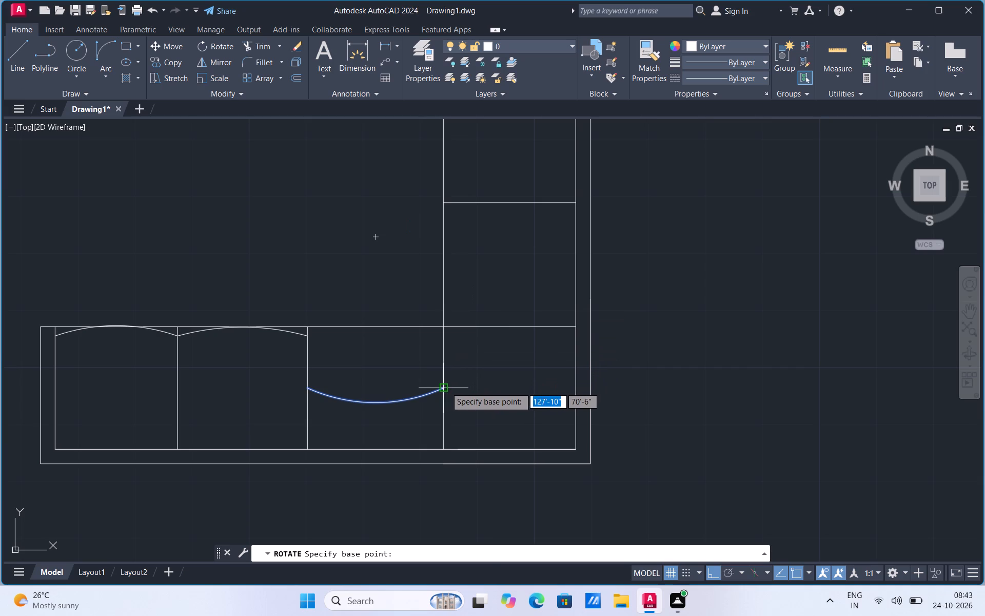
left_click(446, 387)
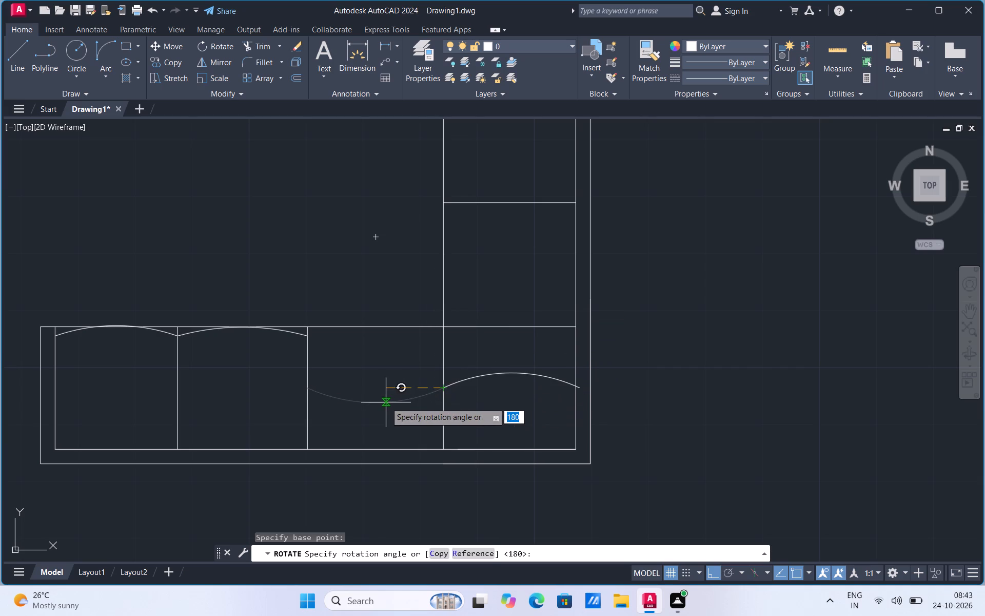
left_click(410, 370)
Move the rotated arc by its west end onto the second arc's east end so it spans the third seat.
left_click(486, 382)
right_click(486, 382)
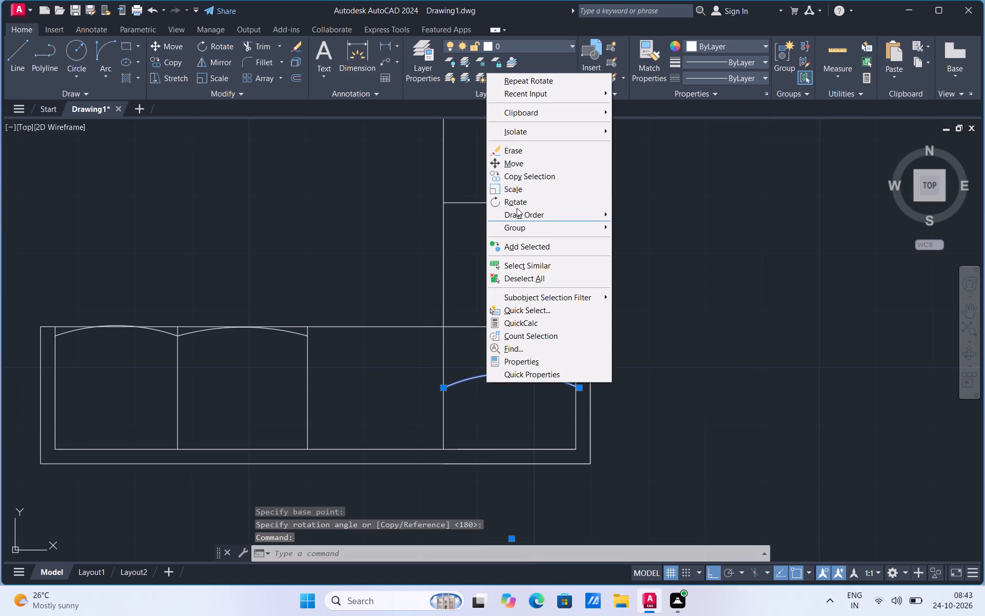
left_click(515, 167)
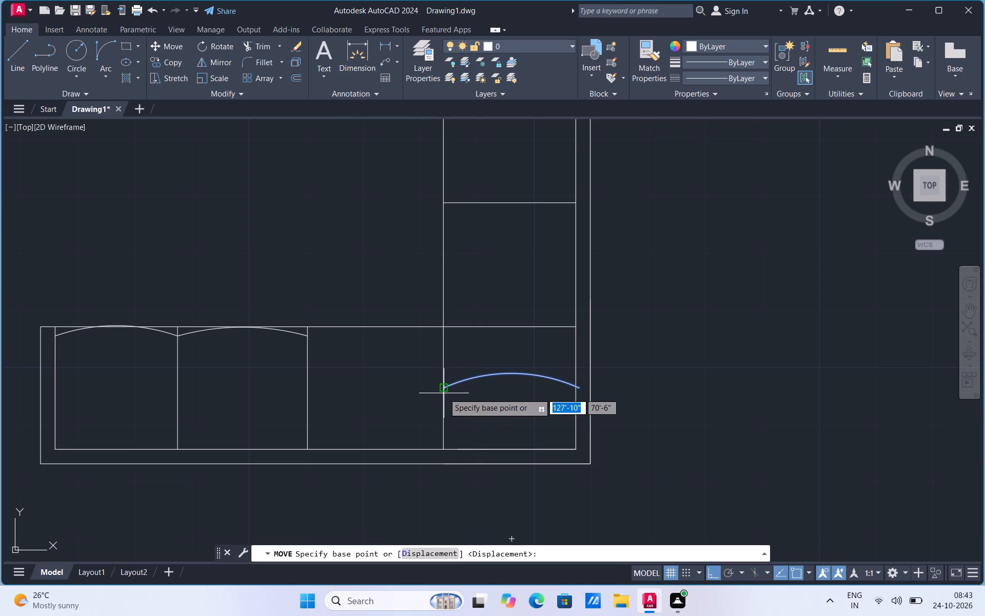
left_click(444, 393)
left_click(308, 337)
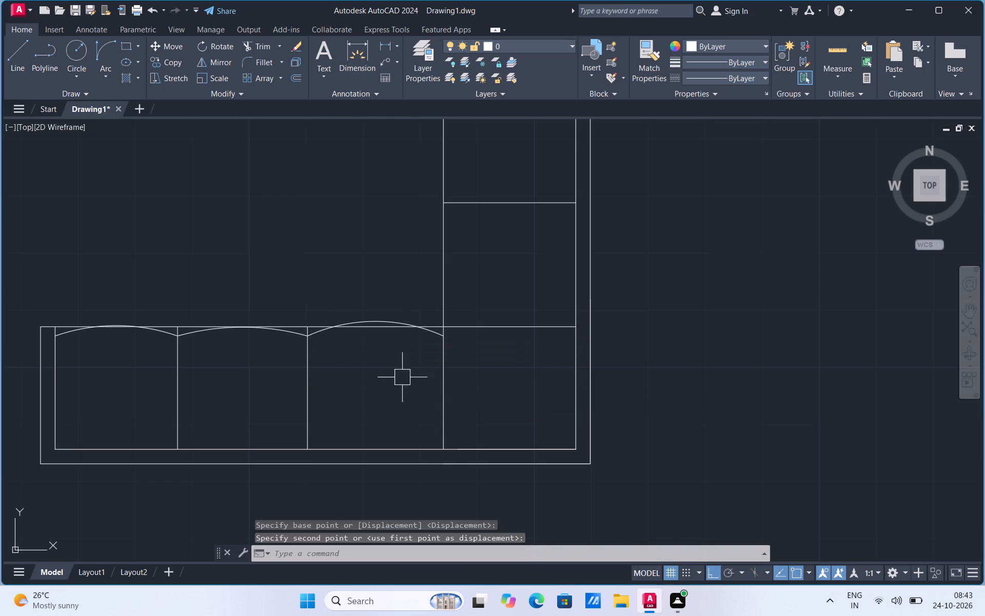
Trim the straight front edge and the divider stubs around the curved fronts of the three western seats.
scroll(554, 408, "down", 1)
scroll(371, 346, "up", 2)
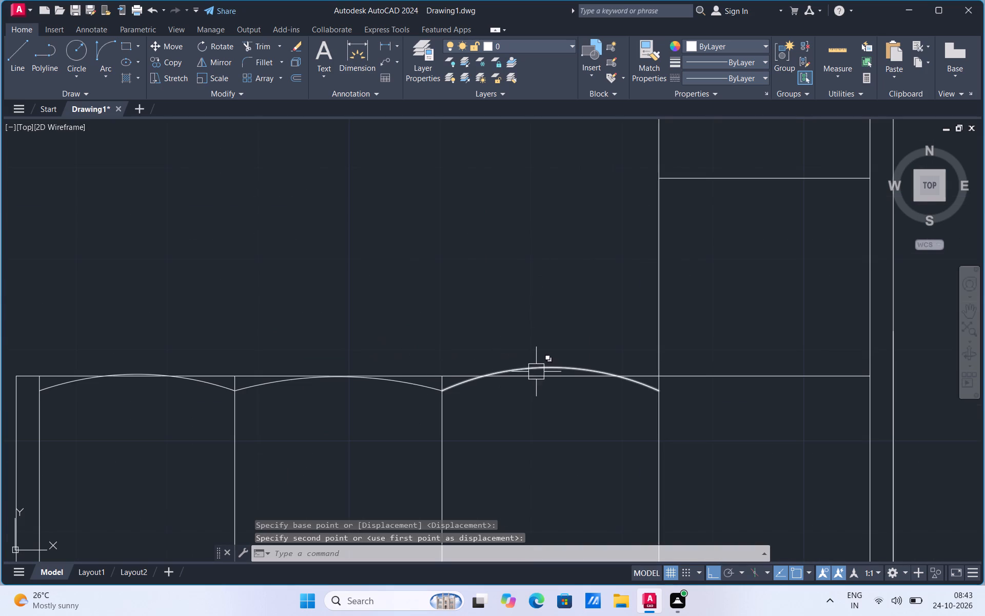
left_click(263, 45)
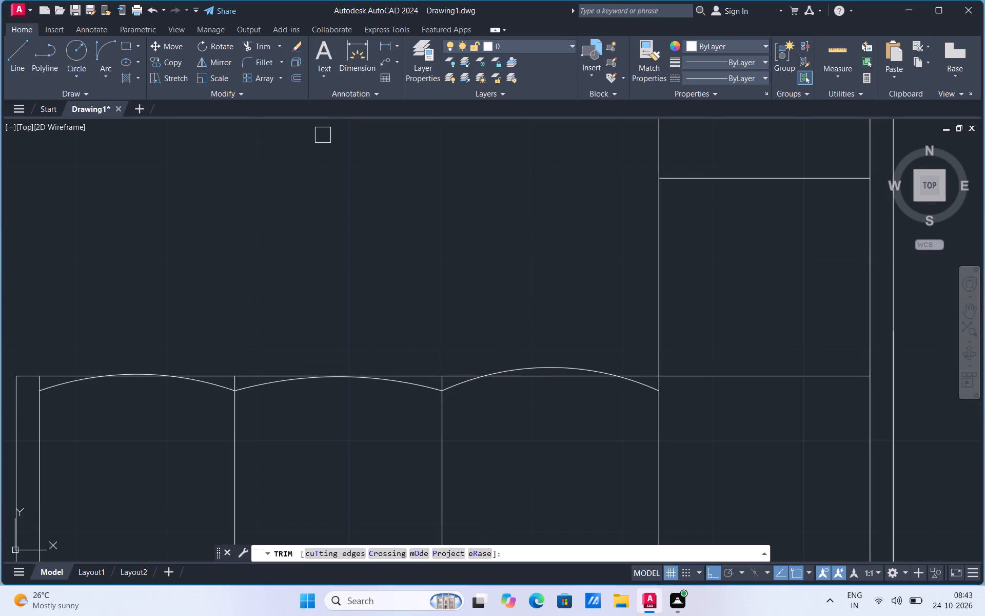
left_click(225, 376)
left_click(244, 371)
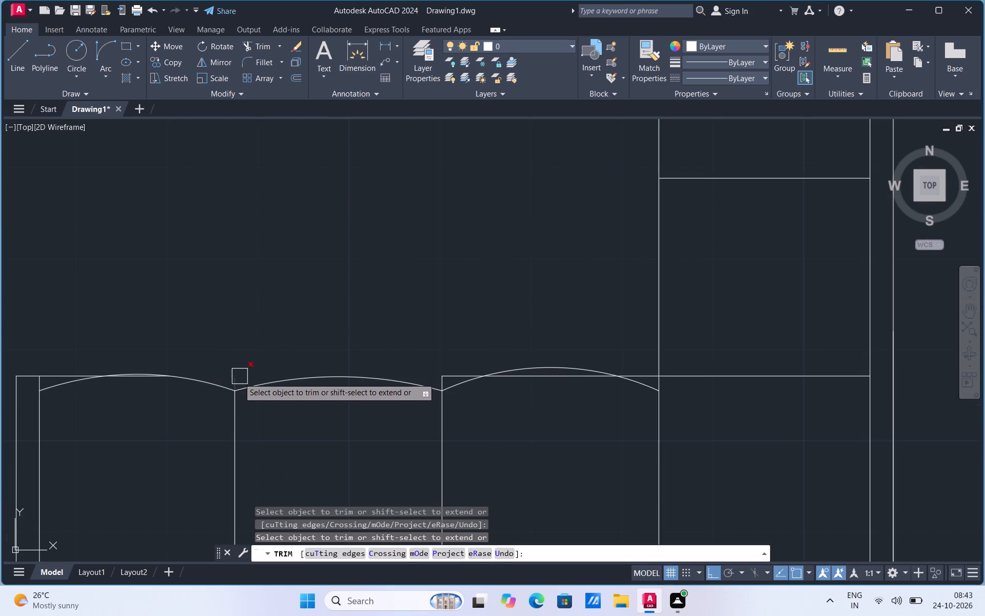
left_click(238, 378)
left_click(57, 372)
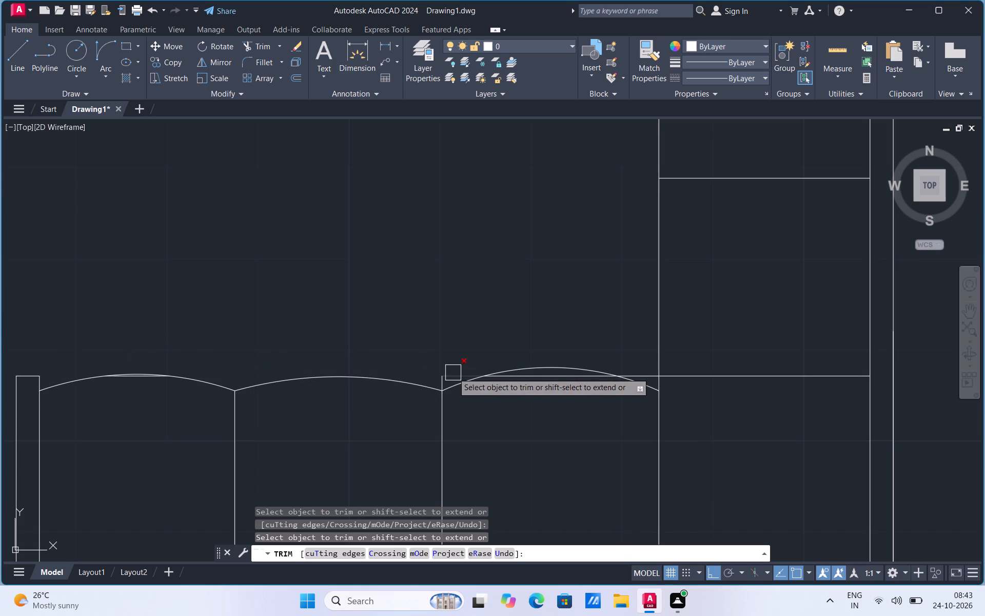
left_click(453, 373)
left_click(435, 373)
left_click(528, 381)
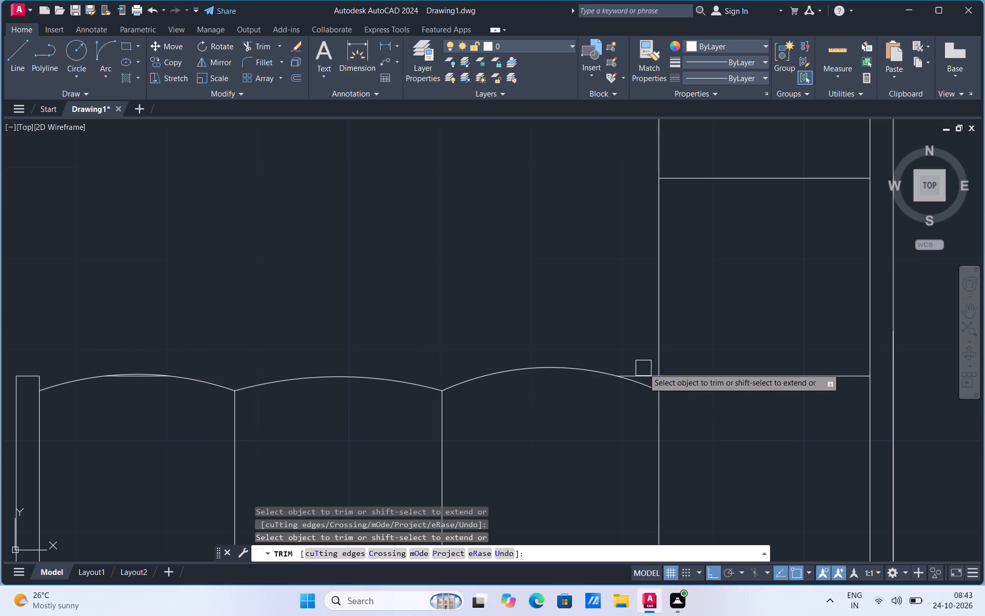
left_click(643, 369)
scroll(573, 435, "down", 2)
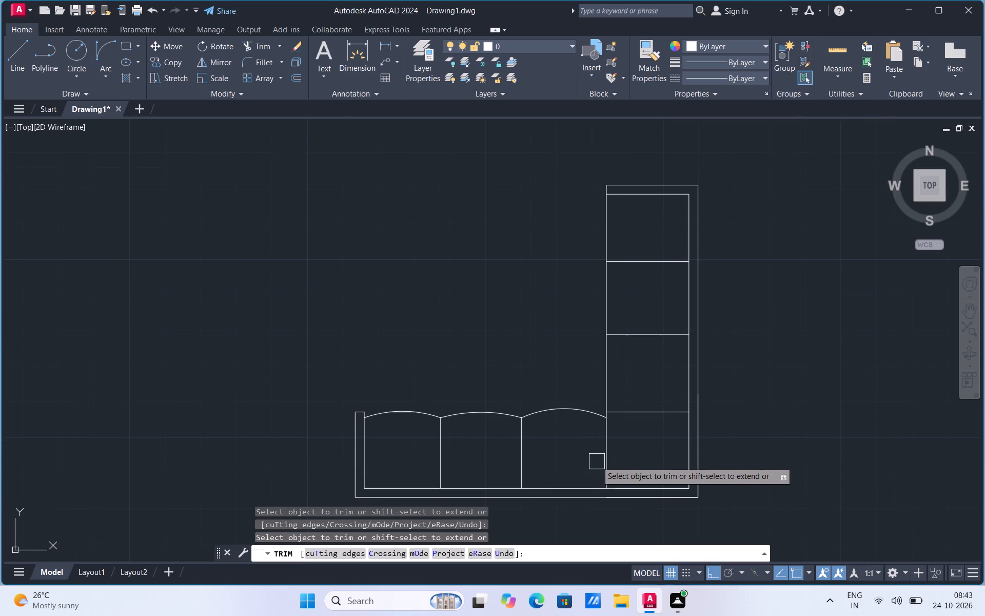
key("Escape")
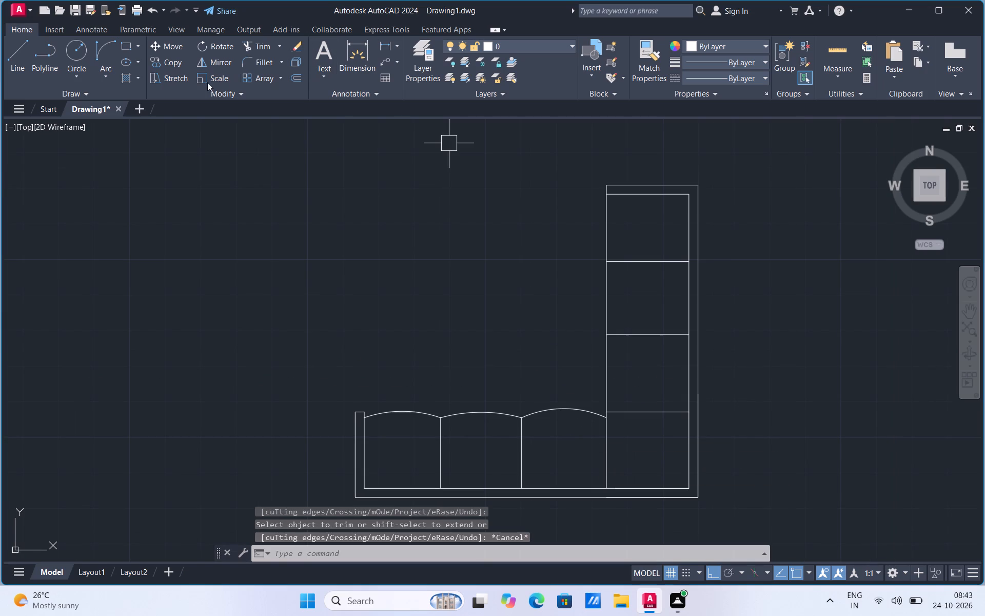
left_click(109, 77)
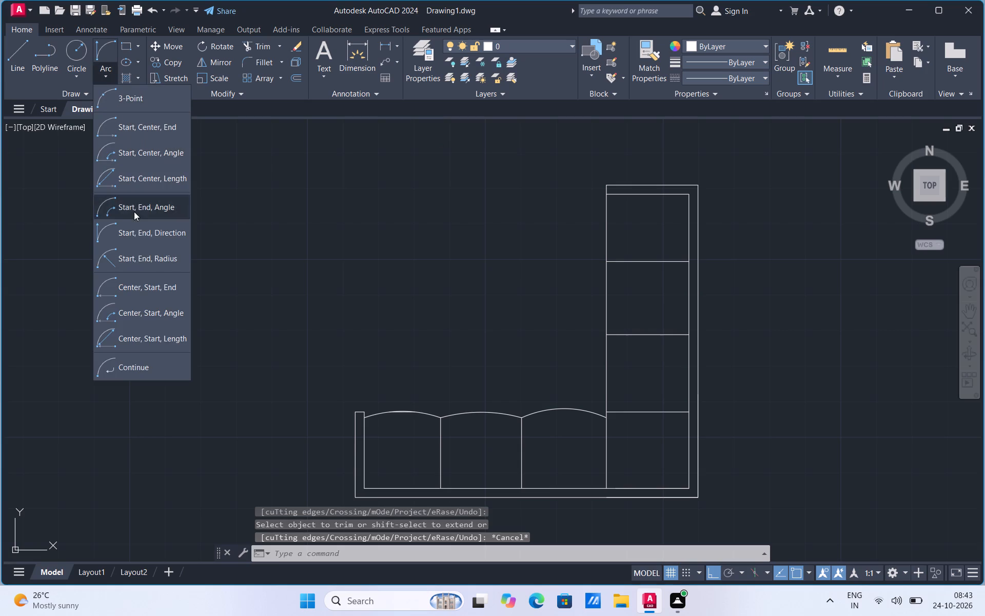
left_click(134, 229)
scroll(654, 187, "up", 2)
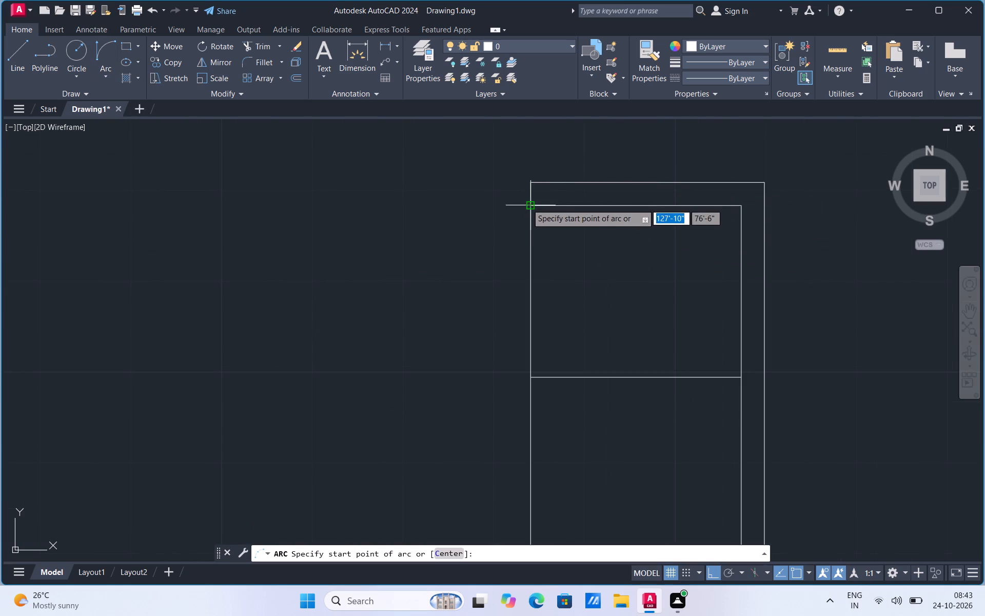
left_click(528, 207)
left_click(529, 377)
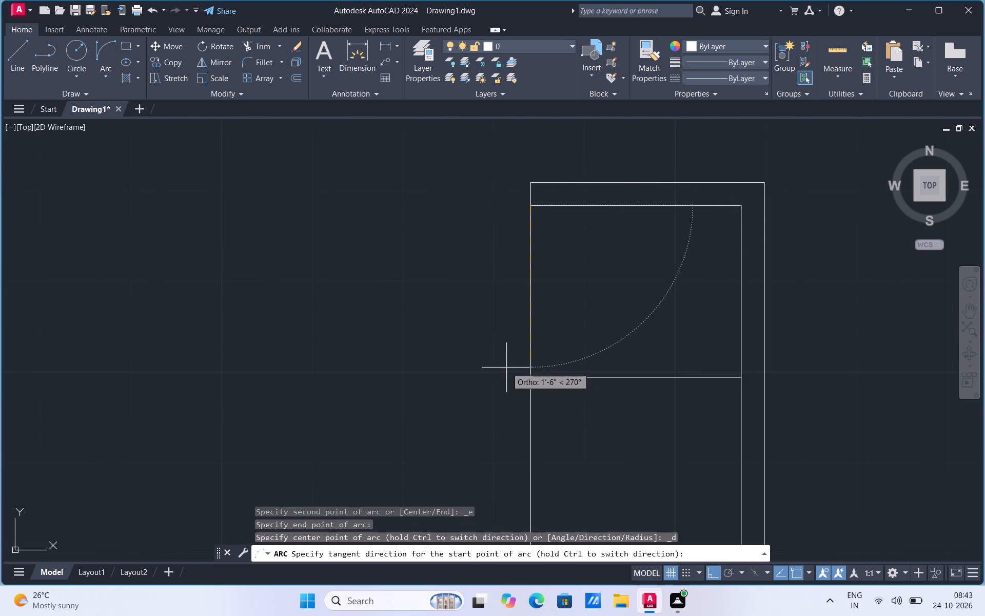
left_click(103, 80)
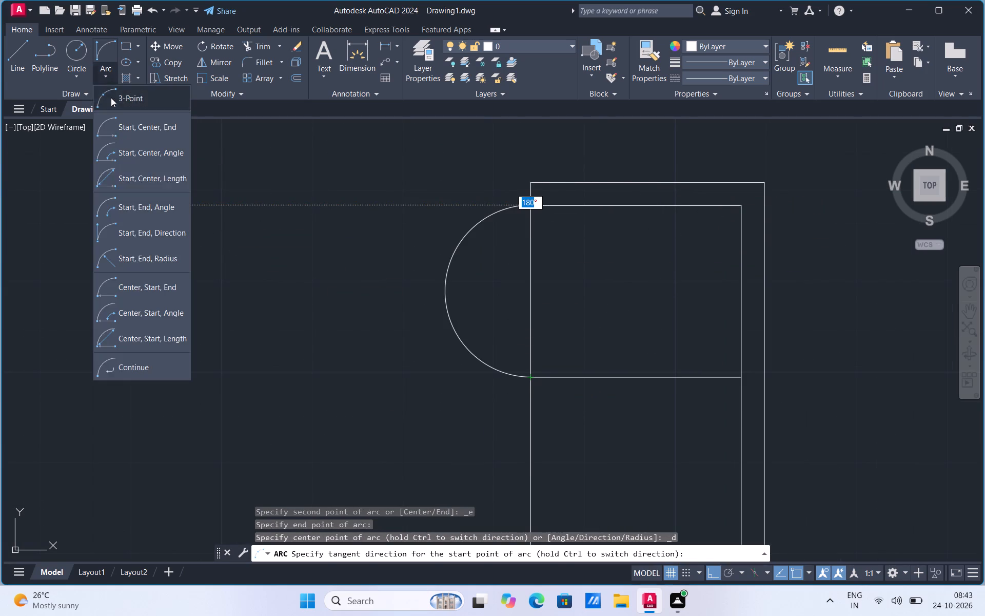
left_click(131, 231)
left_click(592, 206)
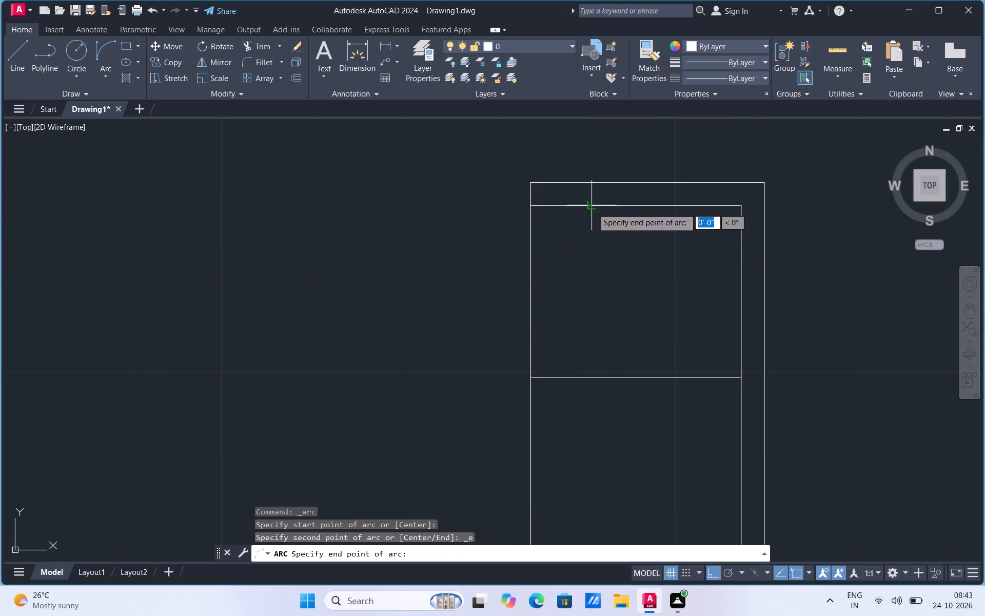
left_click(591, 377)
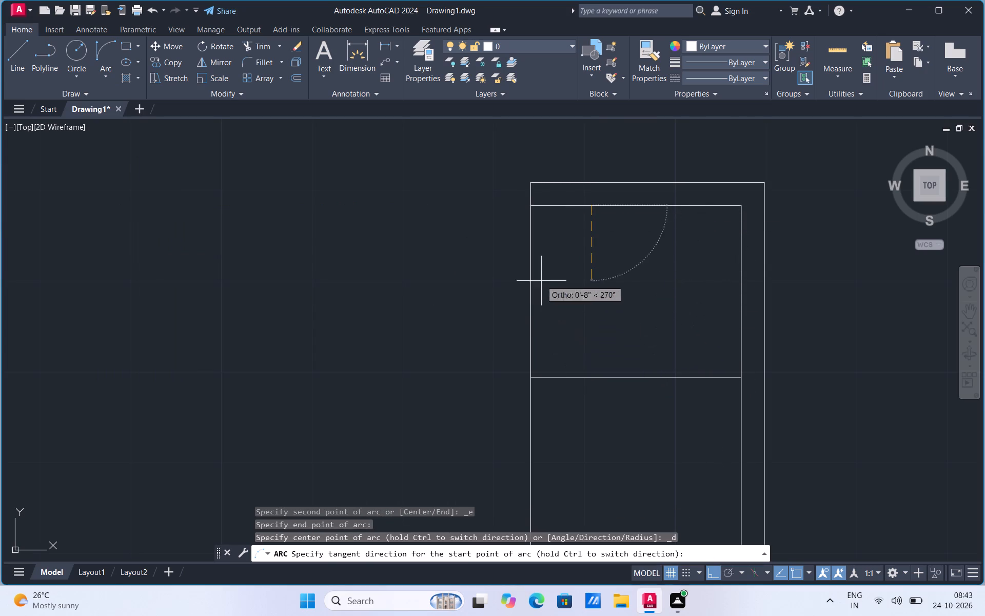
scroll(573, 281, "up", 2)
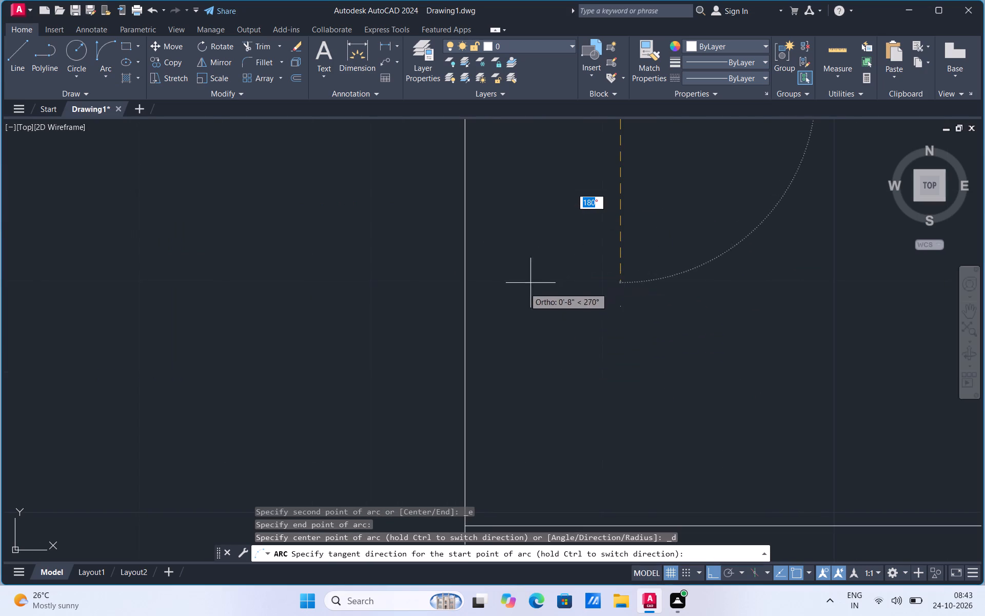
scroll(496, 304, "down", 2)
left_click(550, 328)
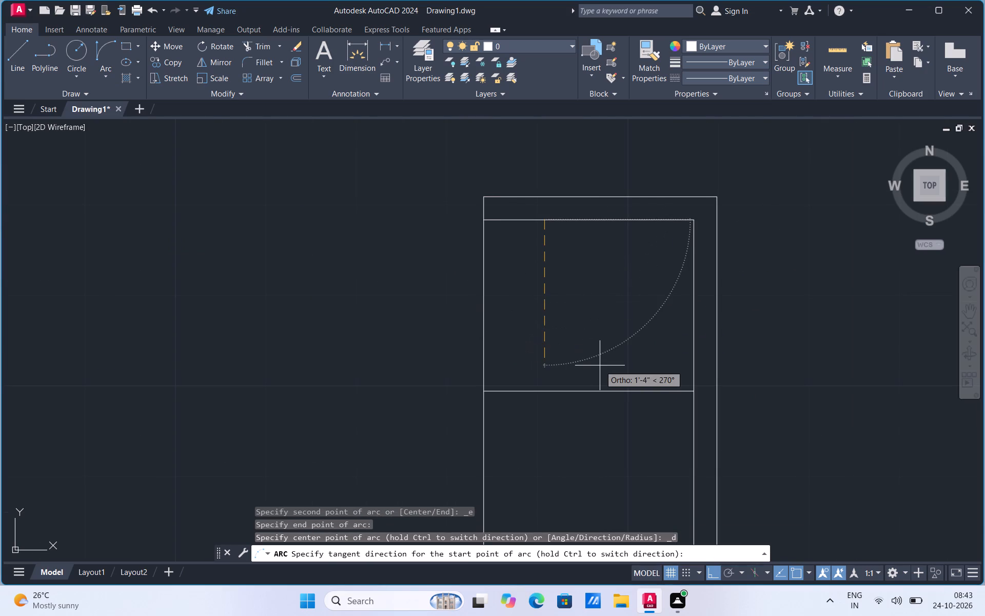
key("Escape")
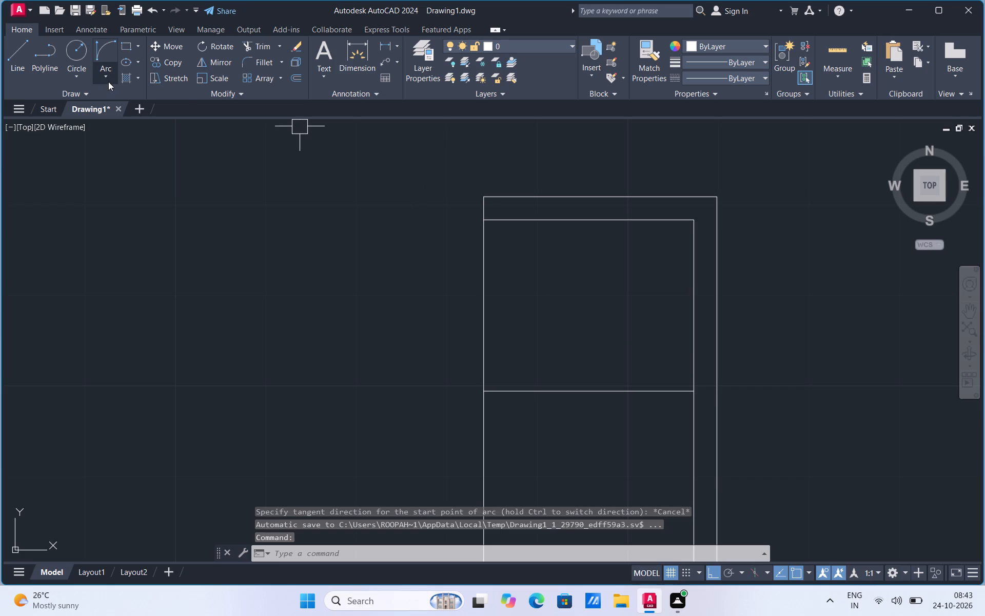
Draw a shallow start-end-direction arc, bowing east, across the northernmost seat from its south divider to the inner north border line.
left_click(108, 82)
left_click(137, 238)
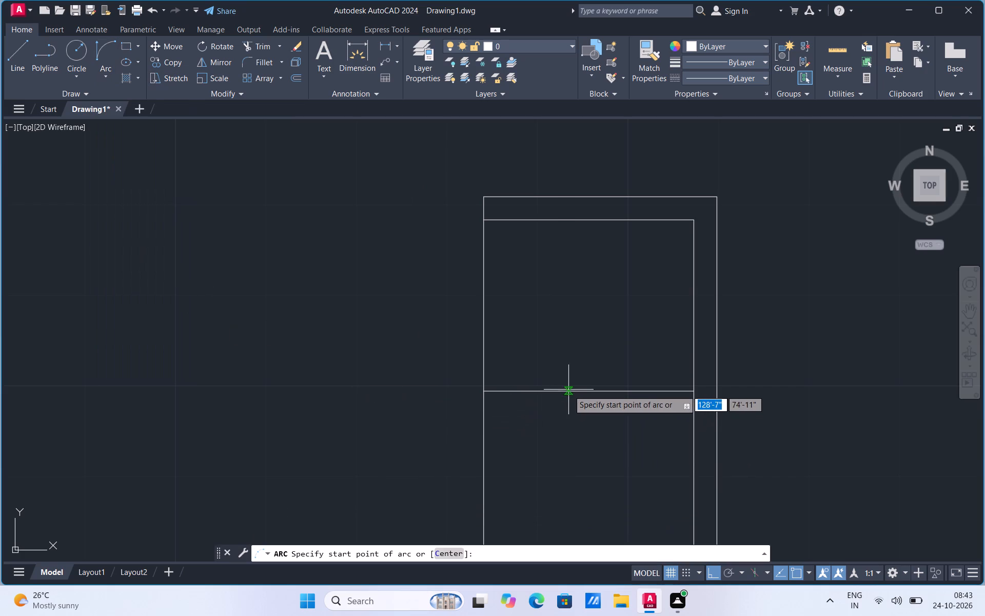
left_click(568, 393)
left_click(564, 219)
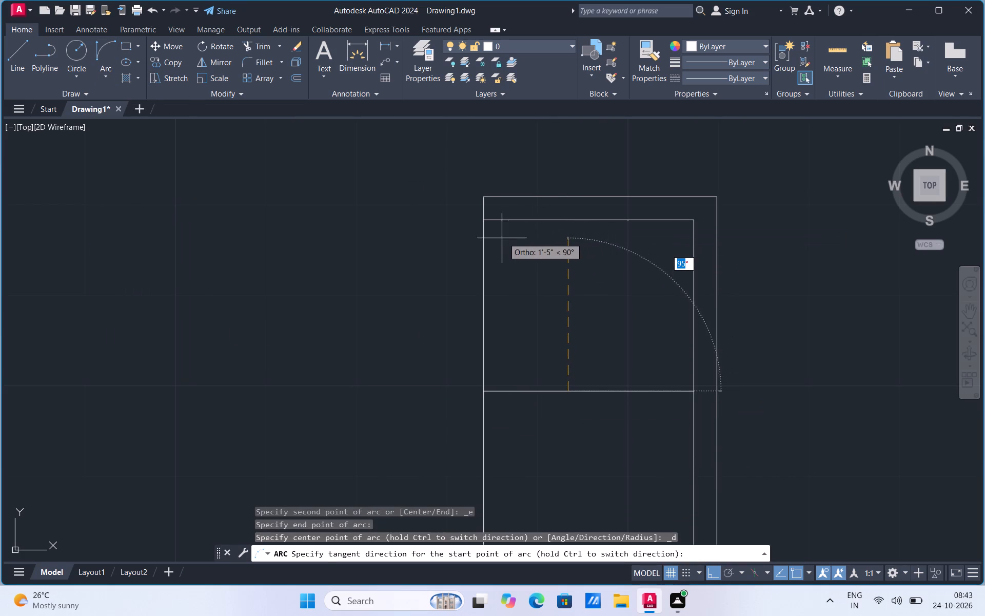
left_click(639, 219)
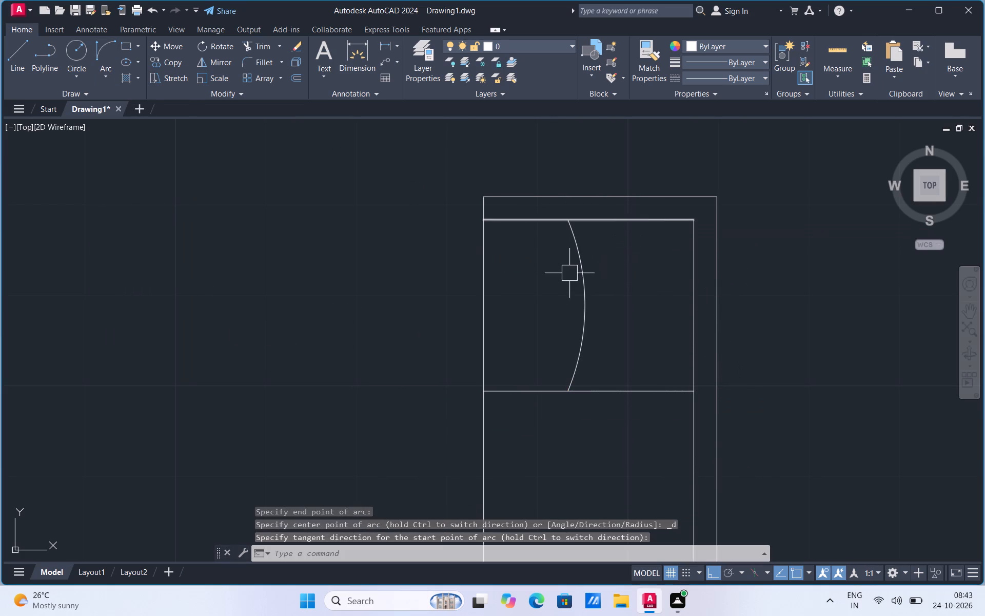
Rotate the northernmost seat's arc 180° about its south end so that it bows west.
left_click(592, 281)
right_click(592, 281)
left_click(578, 264)
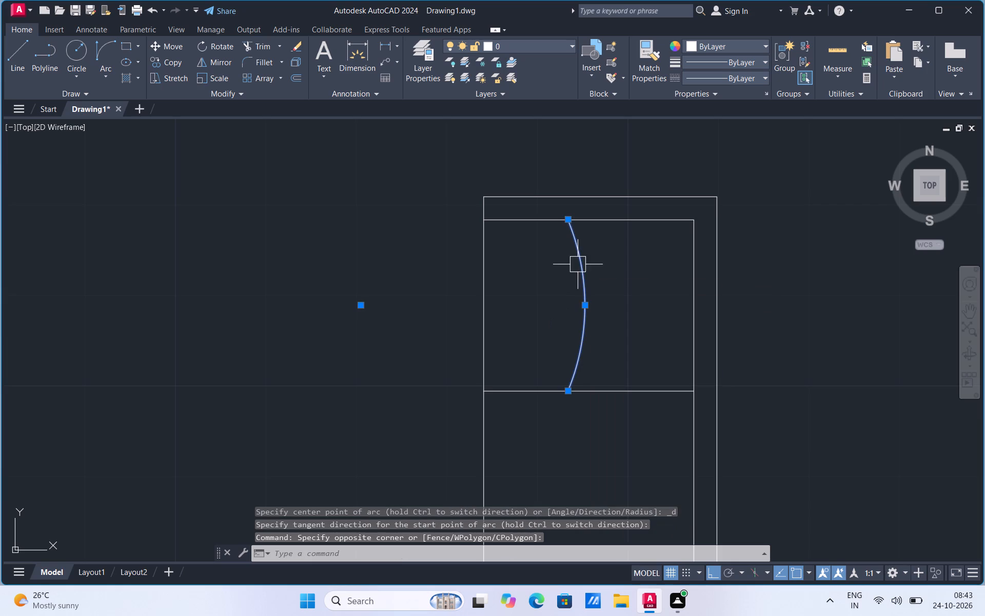
right_click(581, 275)
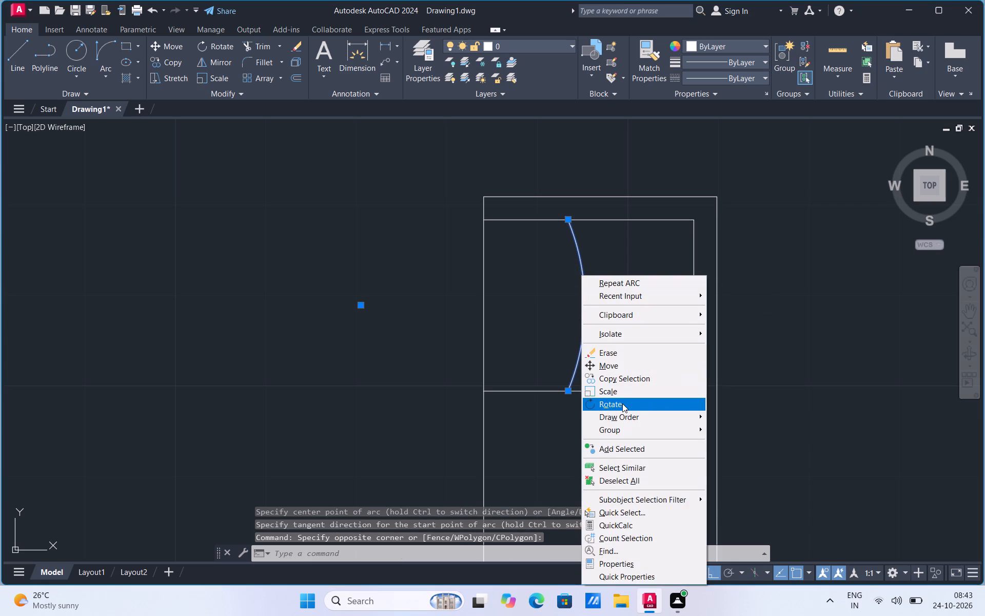
left_click(622, 403)
left_click(568, 392)
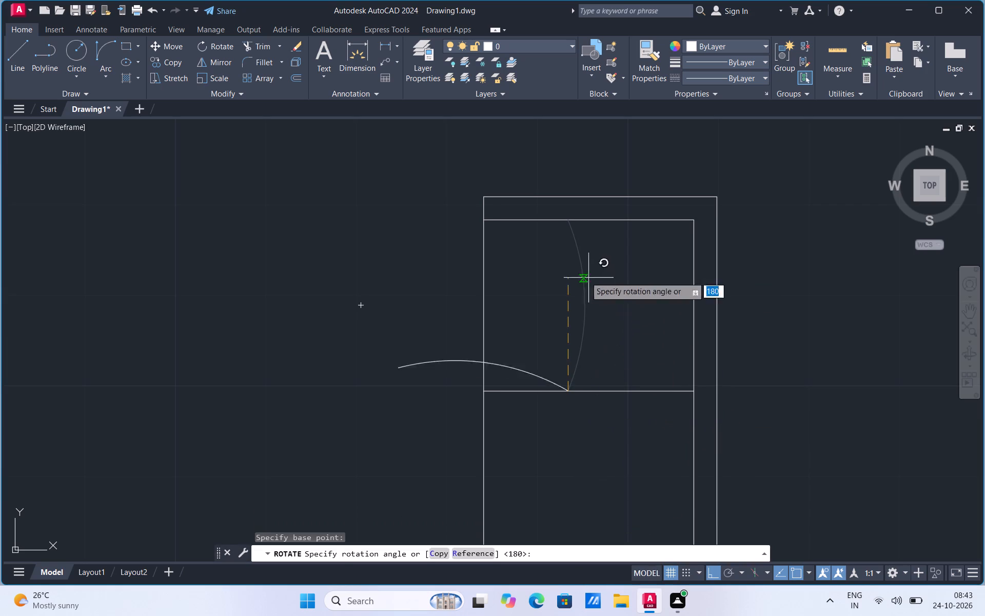
left_click(431, 304)
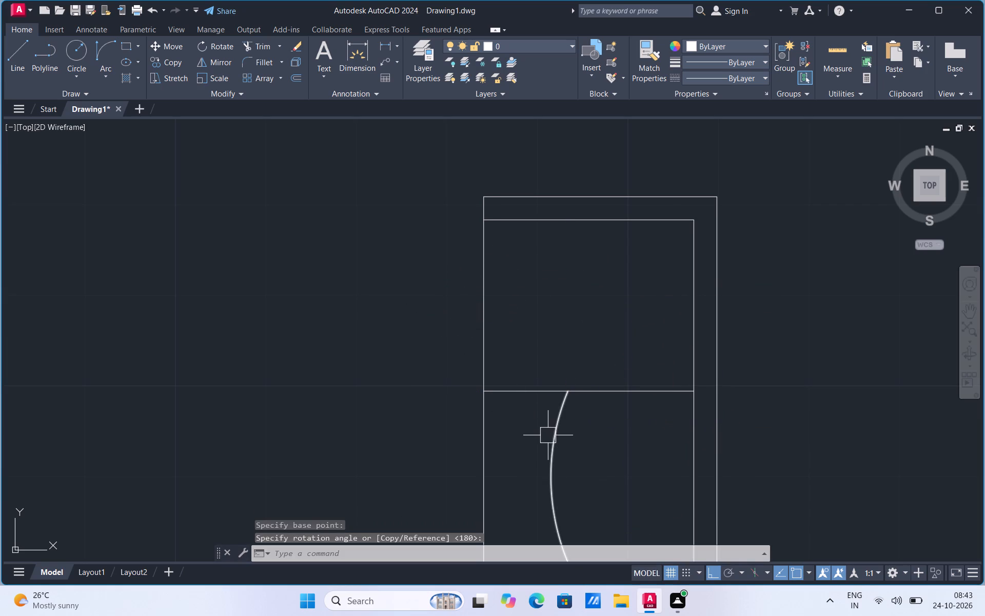
Move the rotated arc by its north end onto the inner north border line, just inside the northernmost seat's west front edge.
left_click(548, 436)
right_click(548, 436)
left_click(587, 221)
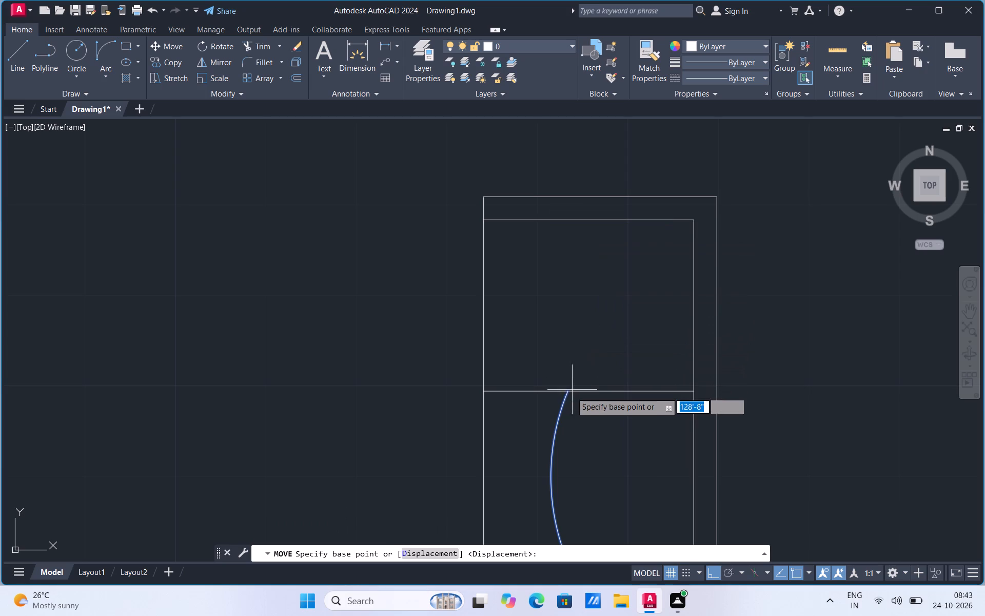
left_click(569, 394)
left_click(510, 220)
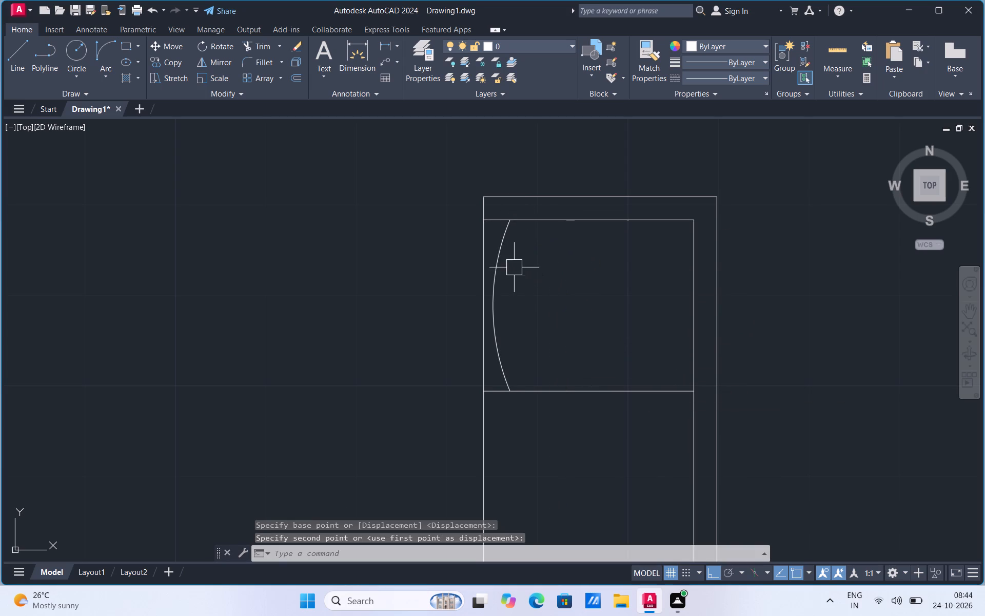
Move the arc about 1" further west so that its bulge crosses the northernmost seat's straight front edge.
left_click(504, 253)
right_click(504, 253)
left_click(532, 341)
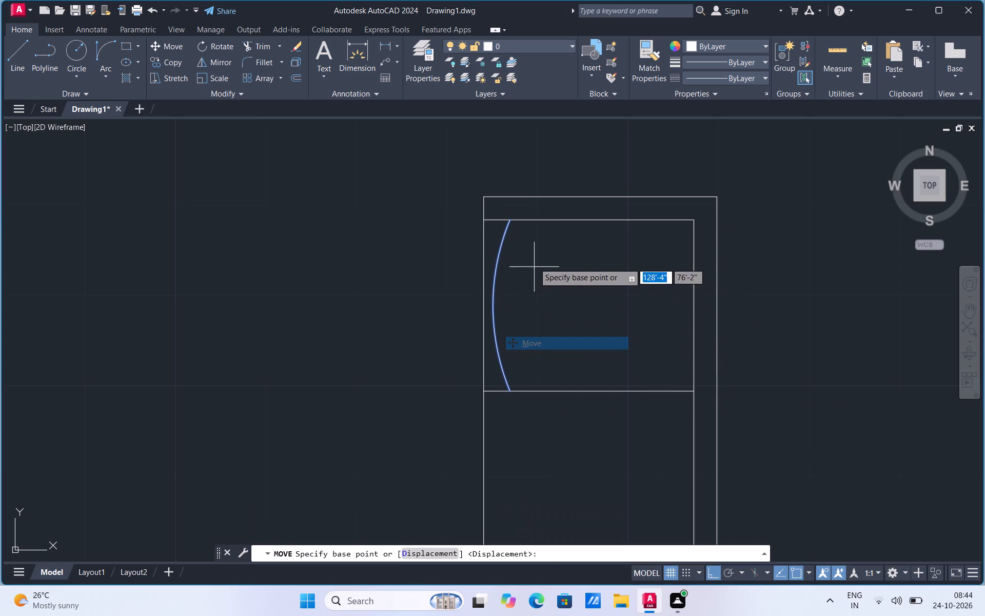
left_click(512, 218)
scroll(497, 215, "up", 1)
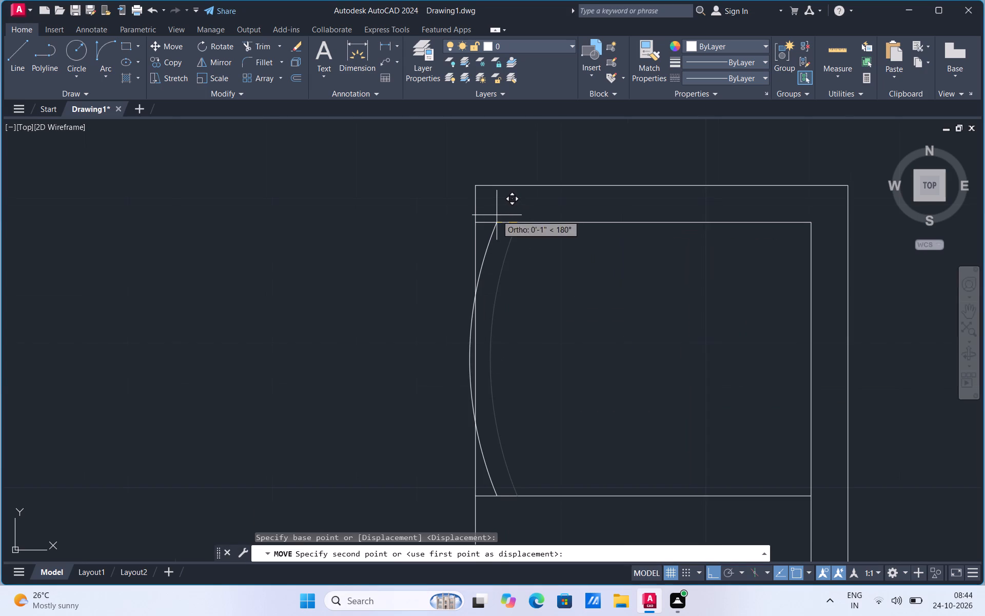
left_click(496, 219)
scroll(496, 219, "down", 2)
scroll(496, 236, "up", 2)
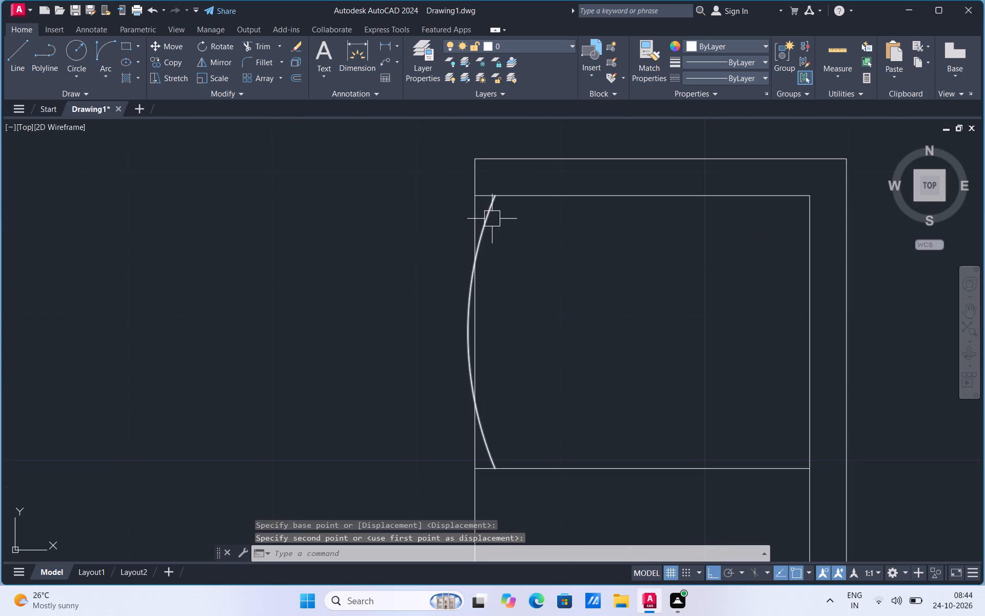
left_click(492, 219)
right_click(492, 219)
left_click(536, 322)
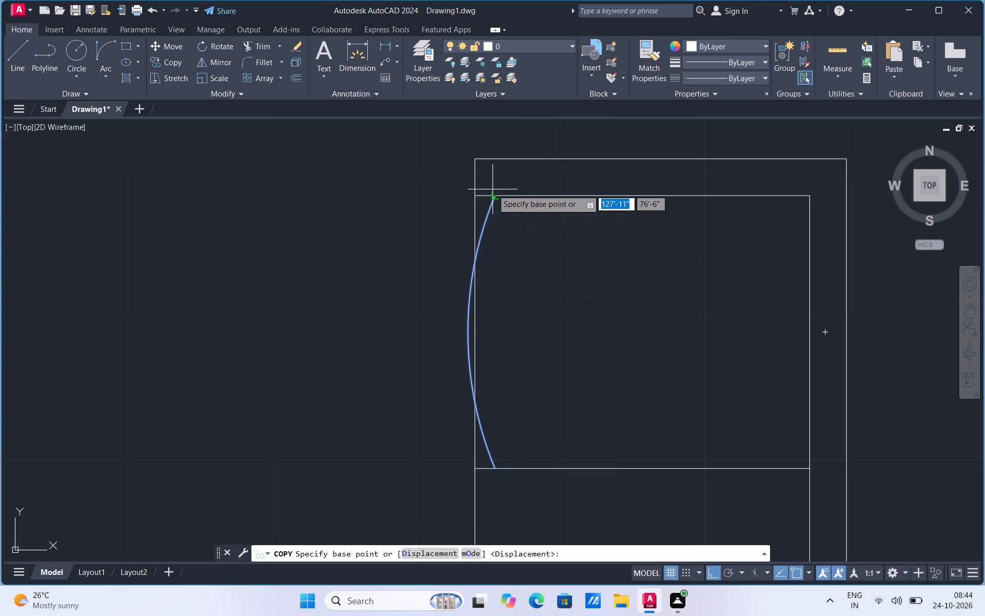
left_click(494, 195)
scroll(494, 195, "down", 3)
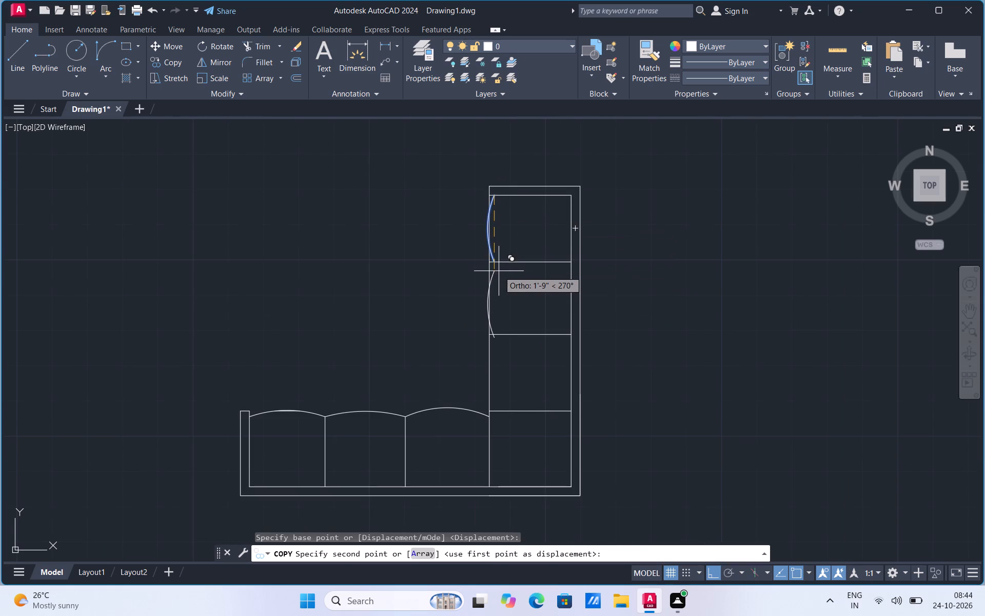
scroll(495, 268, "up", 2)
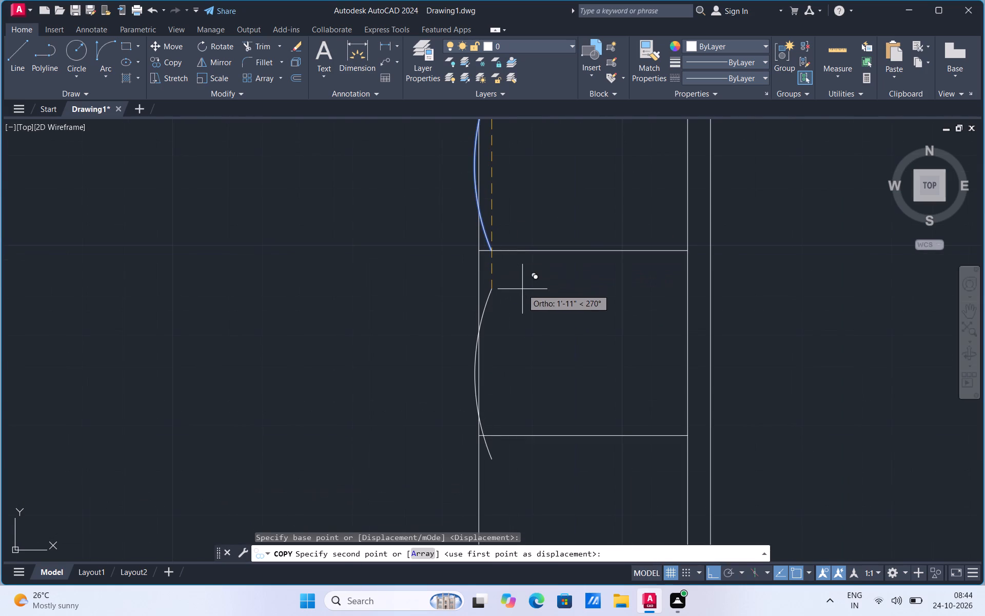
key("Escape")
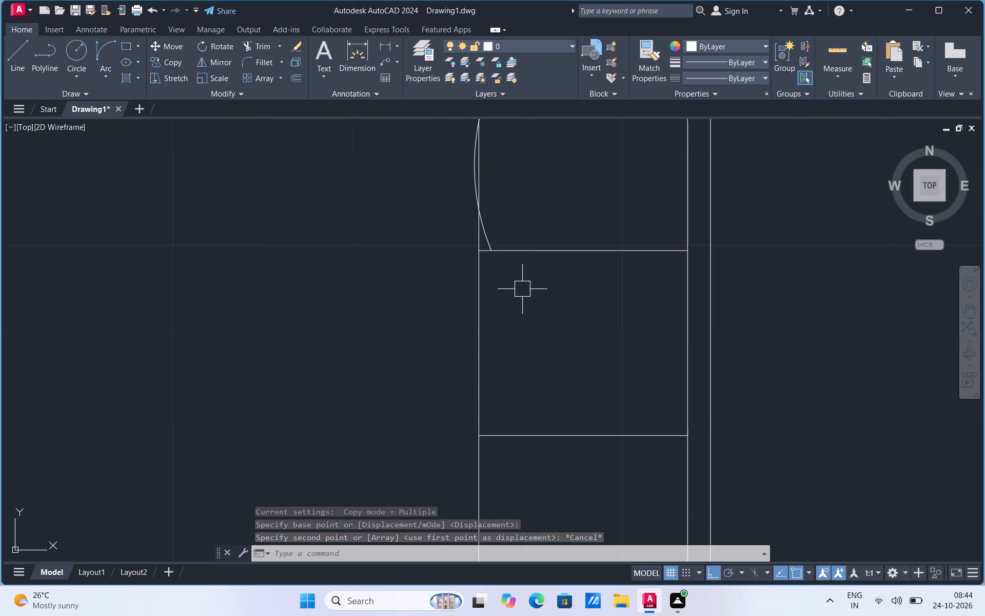
Copy the divider between the second and third western seats 3" to the east.
scroll(481, 290, "down", 3)
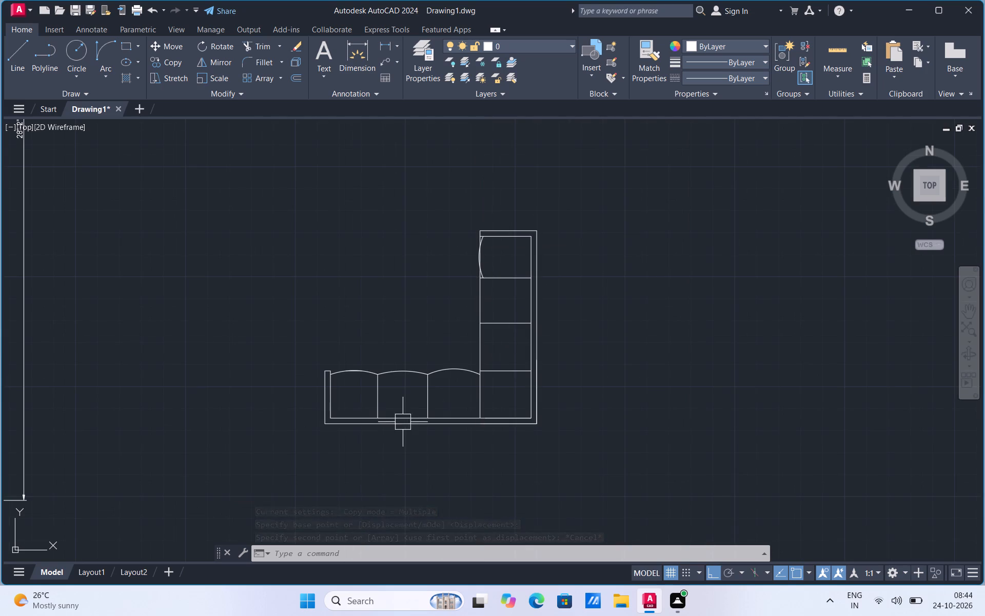
scroll(453, 405, "up", 1)
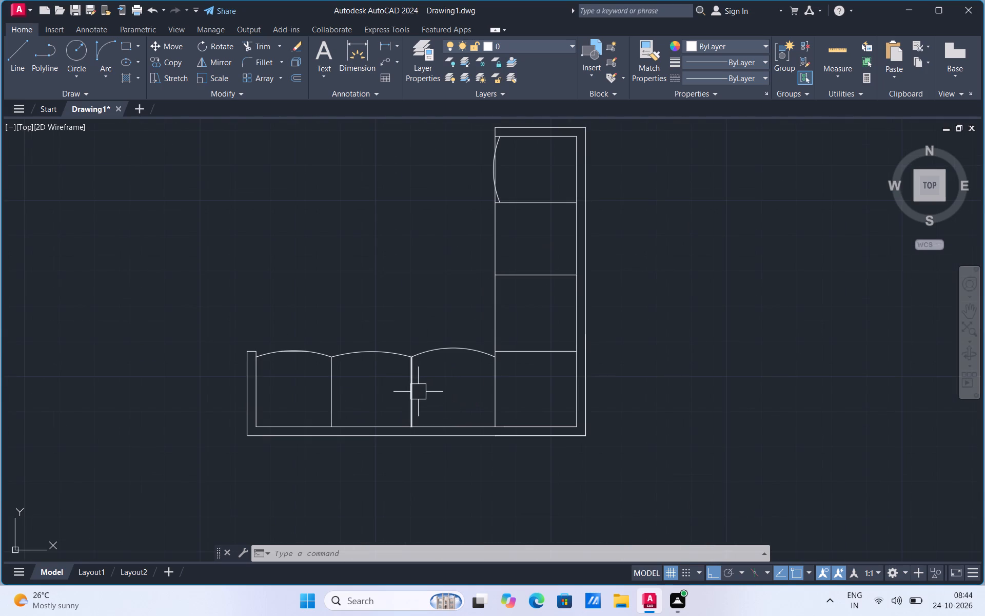
left_click(416, 393)
right_click(416, 393)
left_click(479, 188)
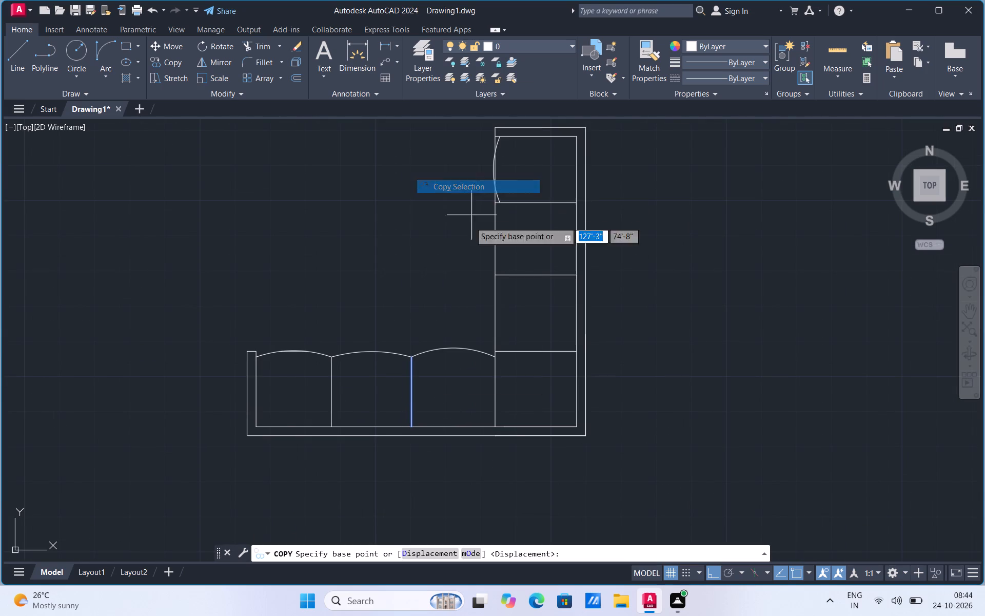
scroll(410, 415, "up", 2)
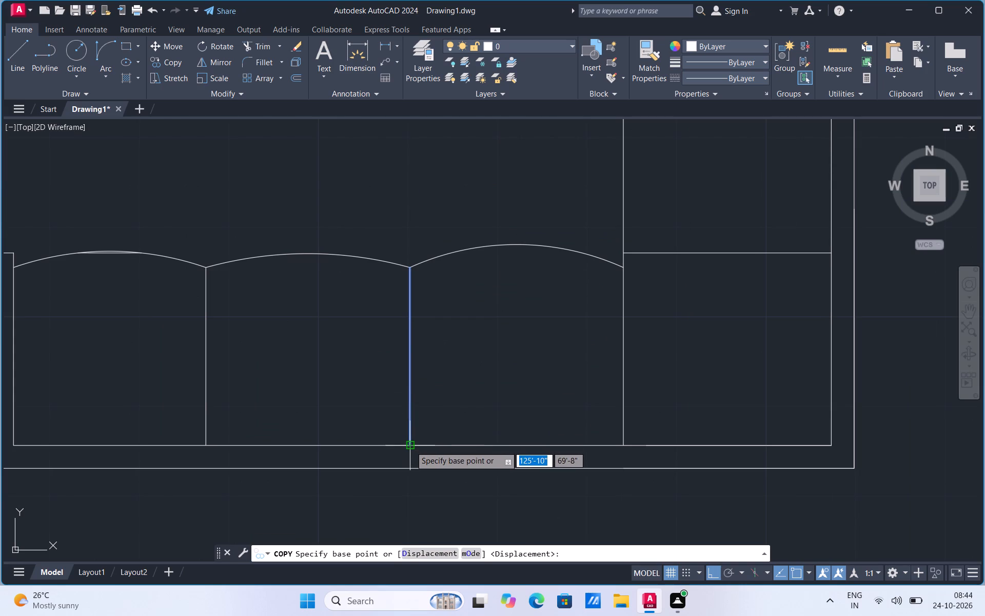
left_click(410, 446)
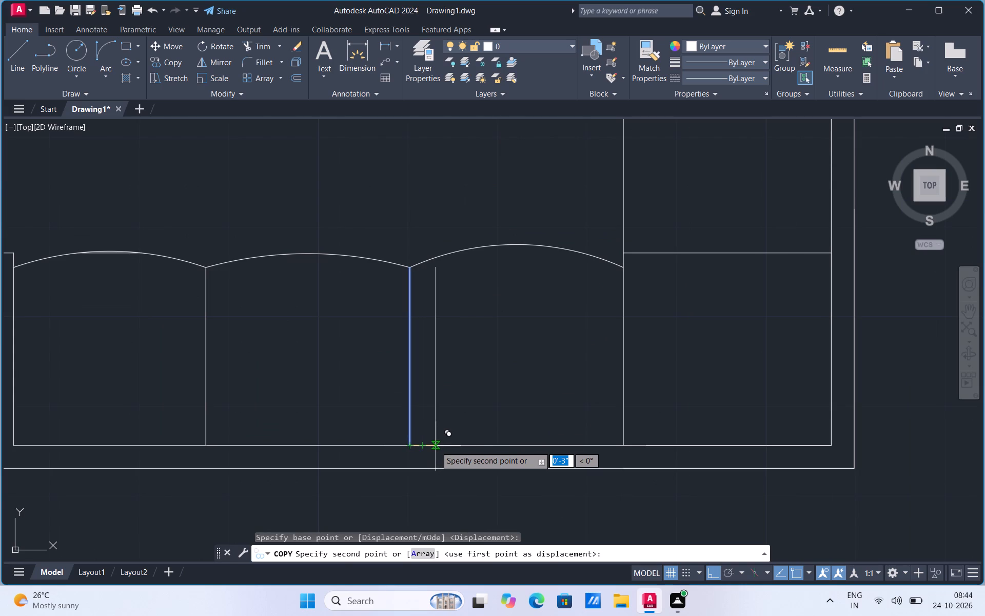
left_click(436, 446)
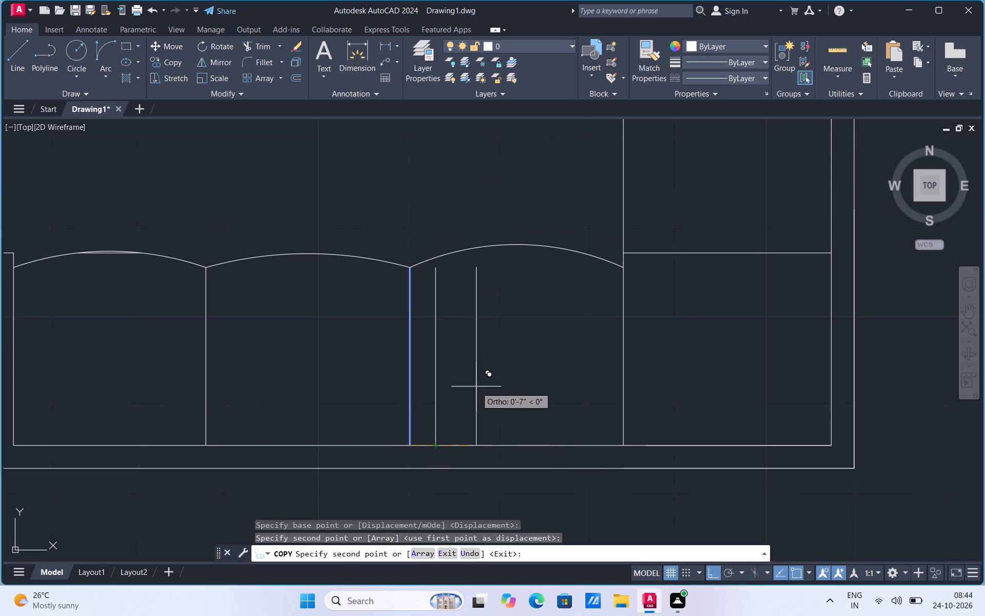
scroll(476, 387, "down", 1)
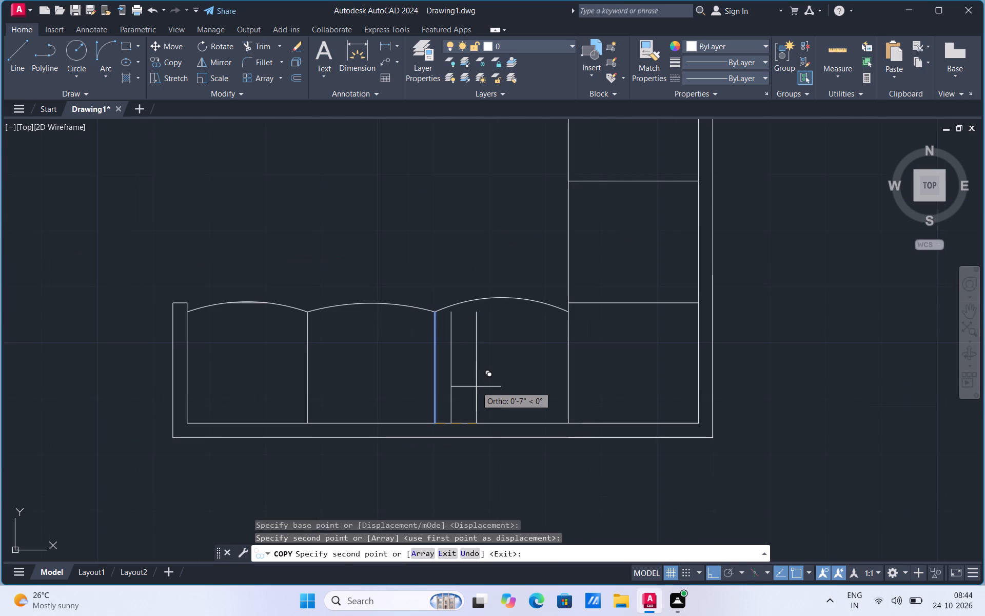
key("Escape")
Trim the inner south border line between the divider and its copy.
scroll(405, 479, "up", 1)
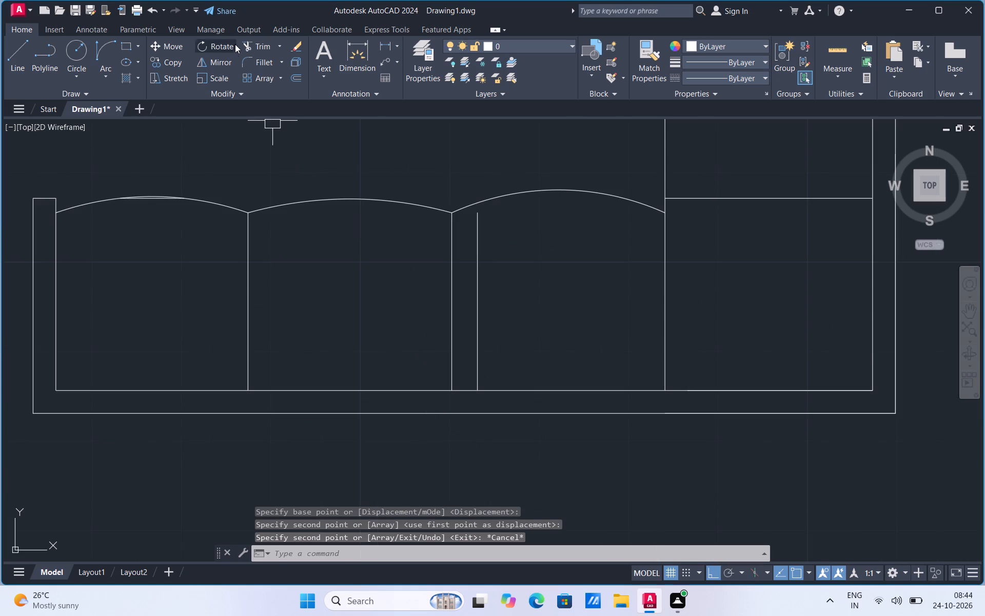
left_click(248, 49)
left_click(463, 392)
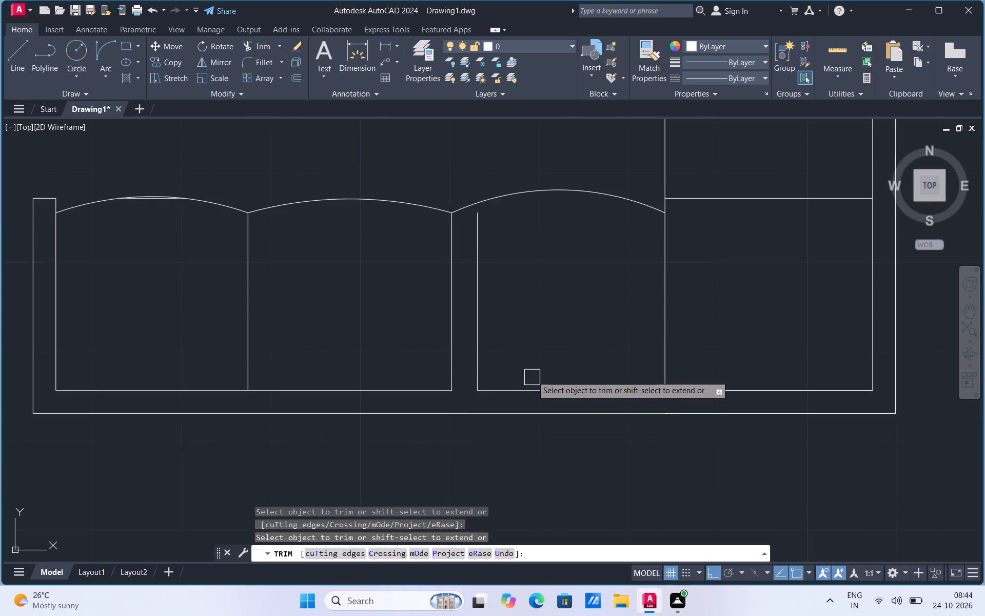
key("Escape")
Extend both divider lines south to the outer border line and the copied line north to the third seat's arc.
type("EX")
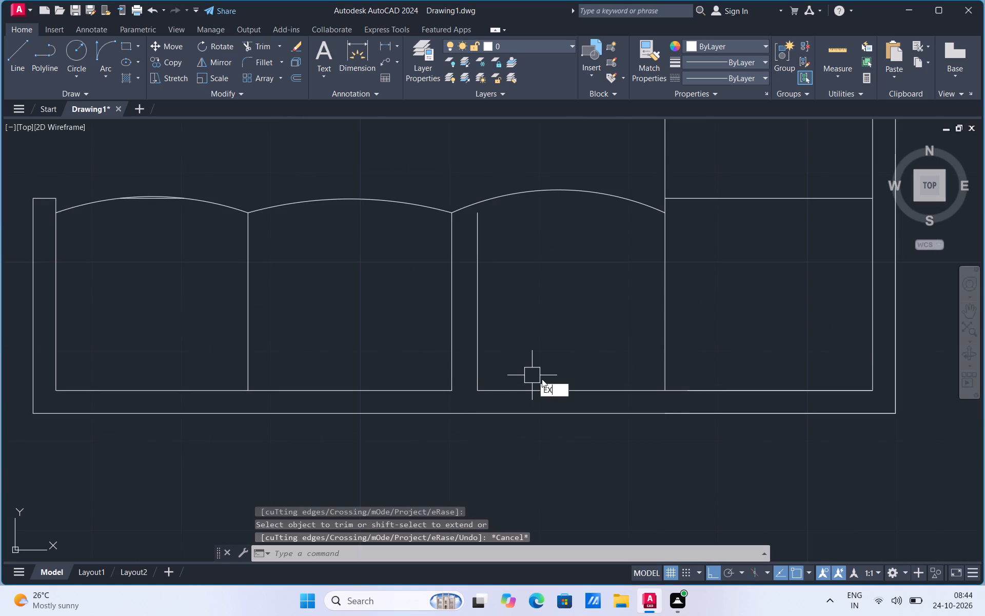
left_click(570, 399)
left_click(468, 346)
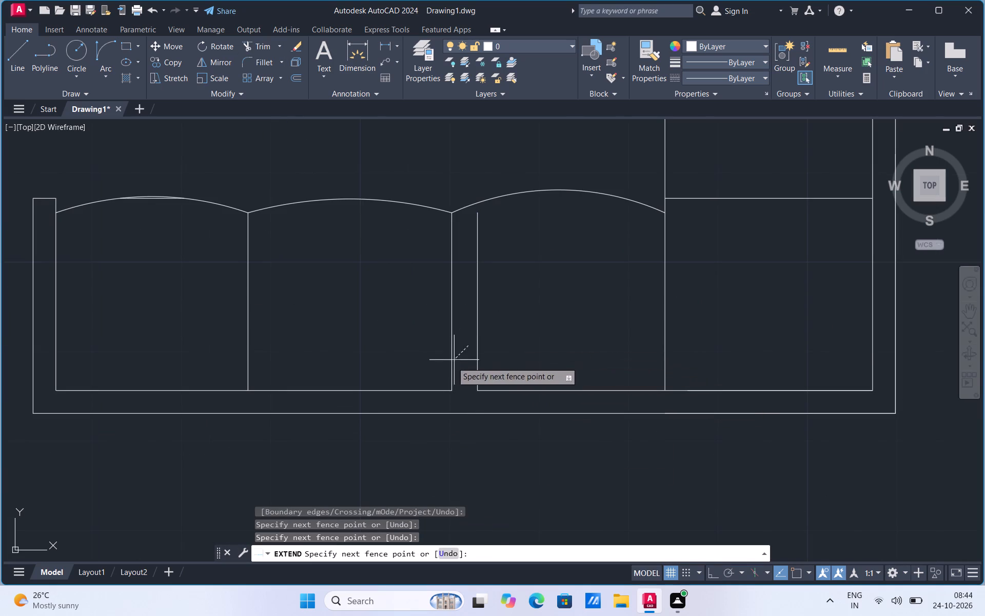
left_click(449, 367)
left_click(472, 348)
left_click(480, 287)
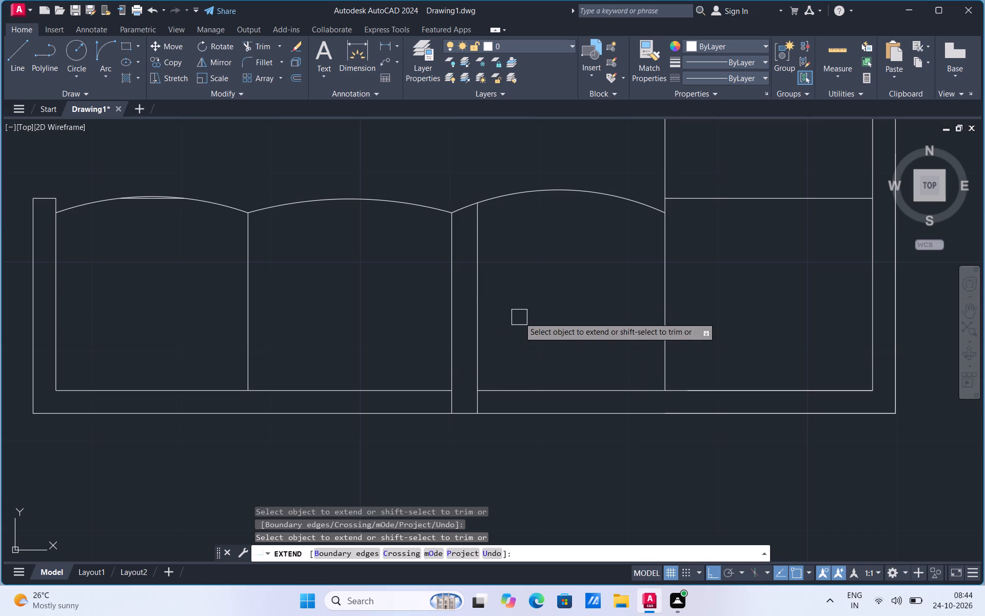
key("Escape")
Copy the inner south border line of the two western seats a short distance north to mark a backrest strip.
left_click(386, 393)
right_click(386, 393)
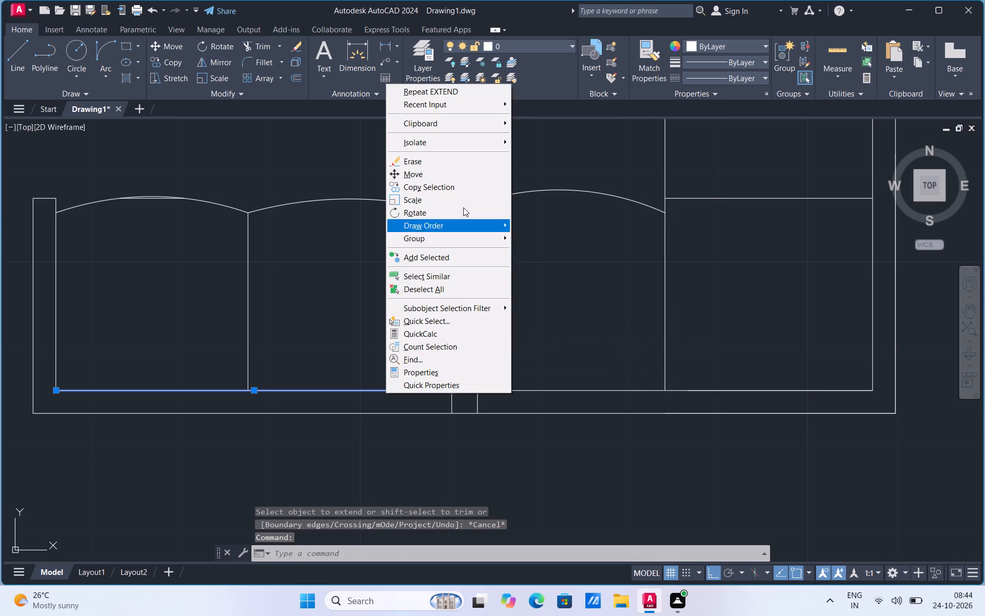
left_click(462, 192)
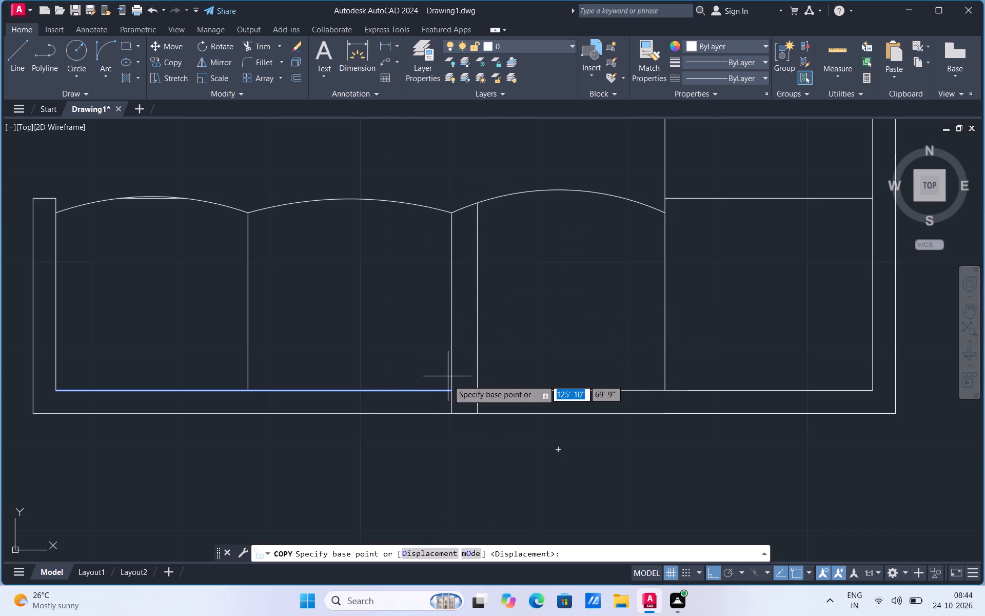
left_click(449, 390)
left_click(452, 363)
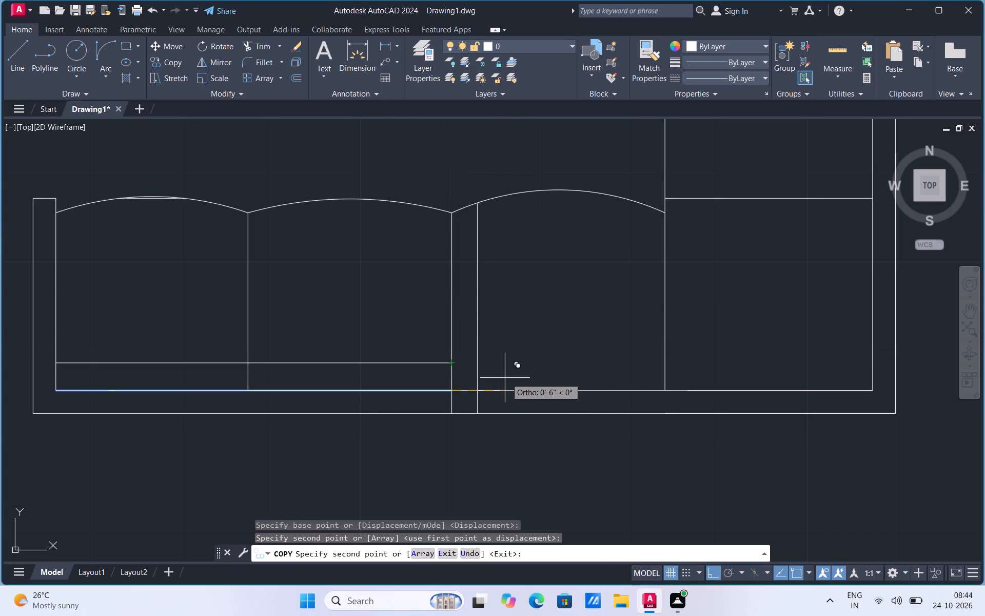
key("Escape")
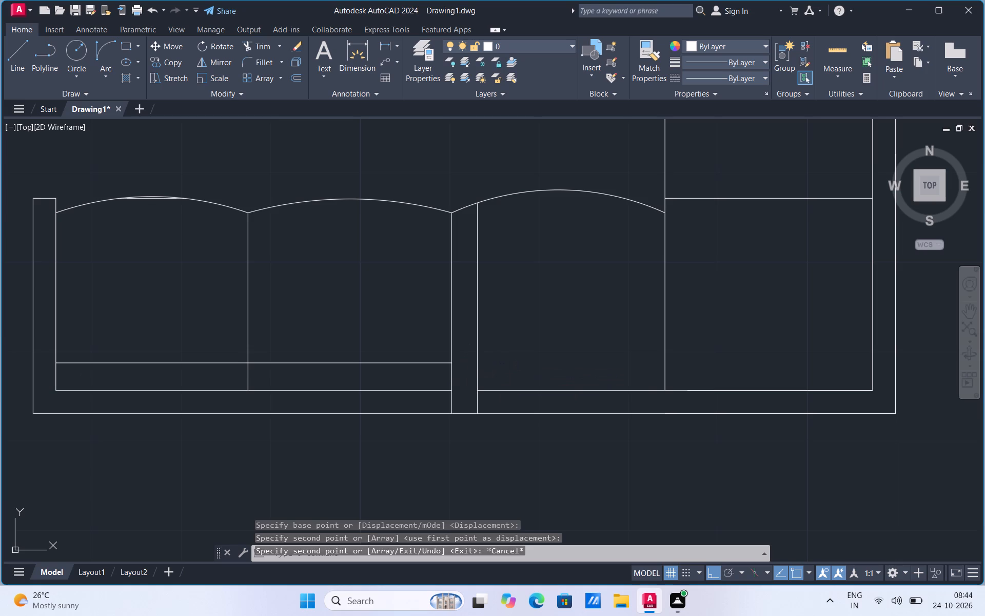
Trim the divider between the two western seats where it crosses the backrest strip.
left_click(259, 42)
left_click(248, 377)
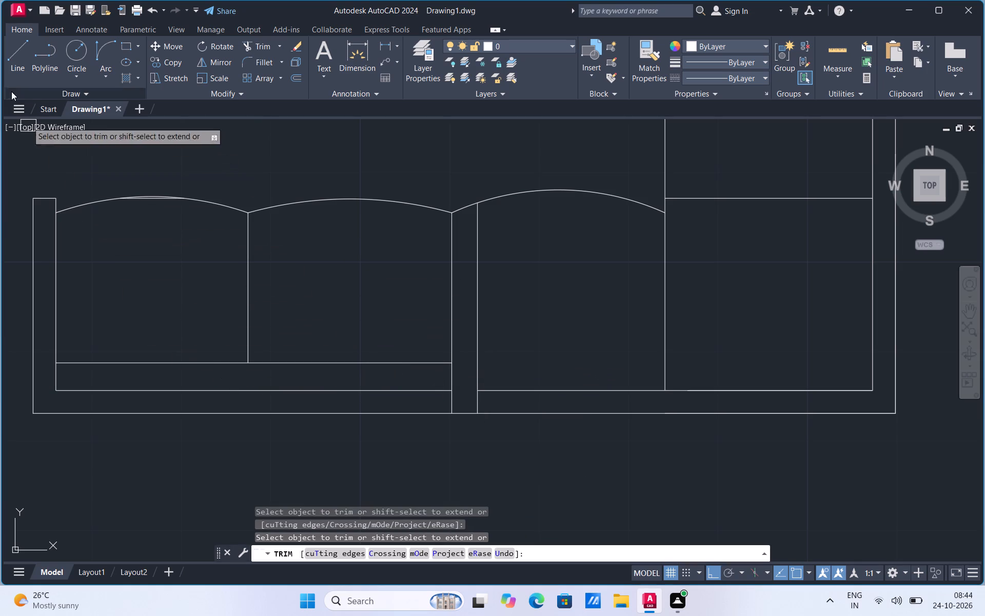
Draw a slightly sloping line from the backrest line's west end to the second seat's east divider, just north of the backrest line.
left_click(18, 68)
left_click(56, 362)
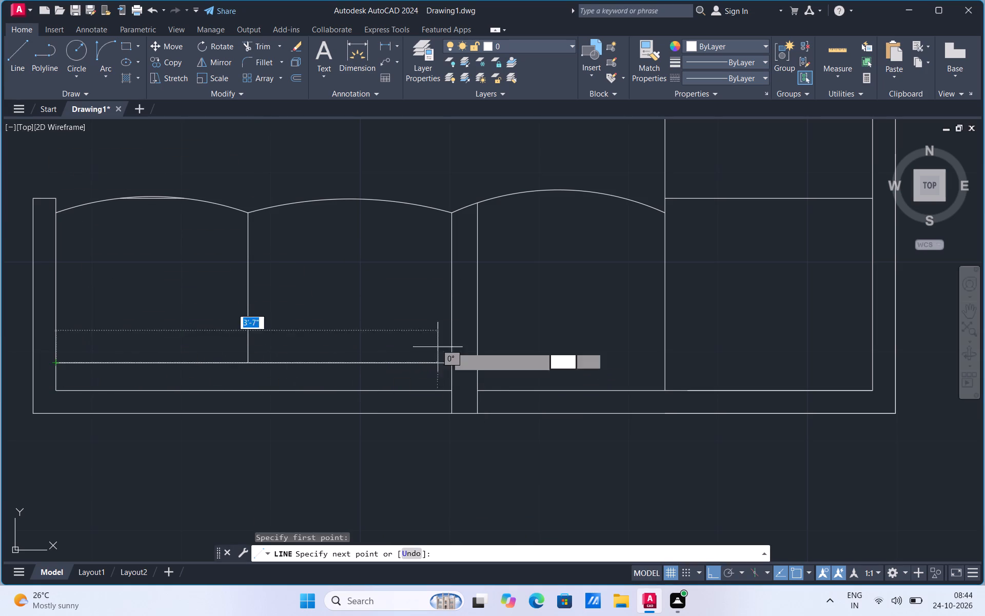
left_click(456, 352)
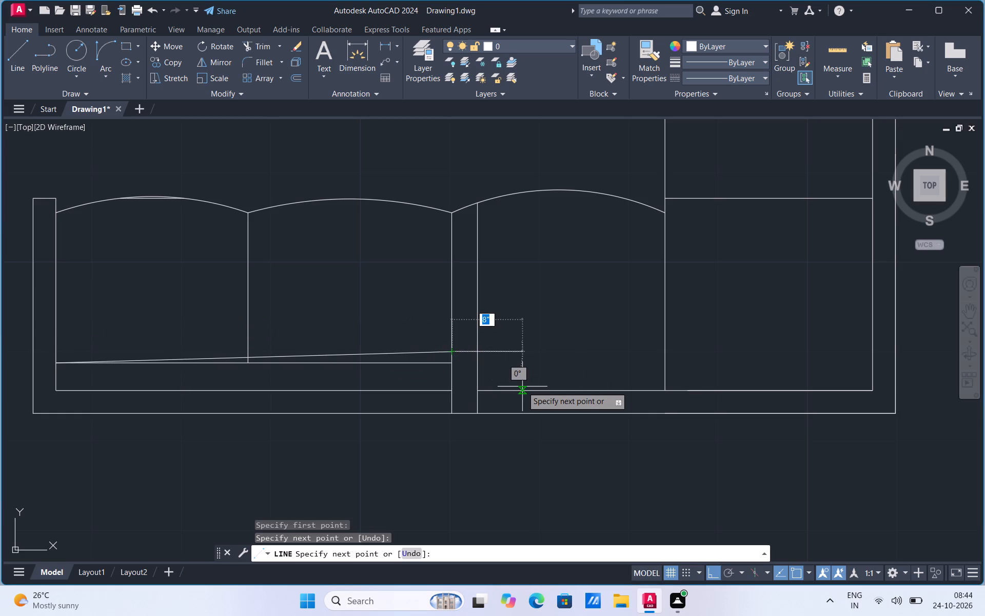
key("Escape")
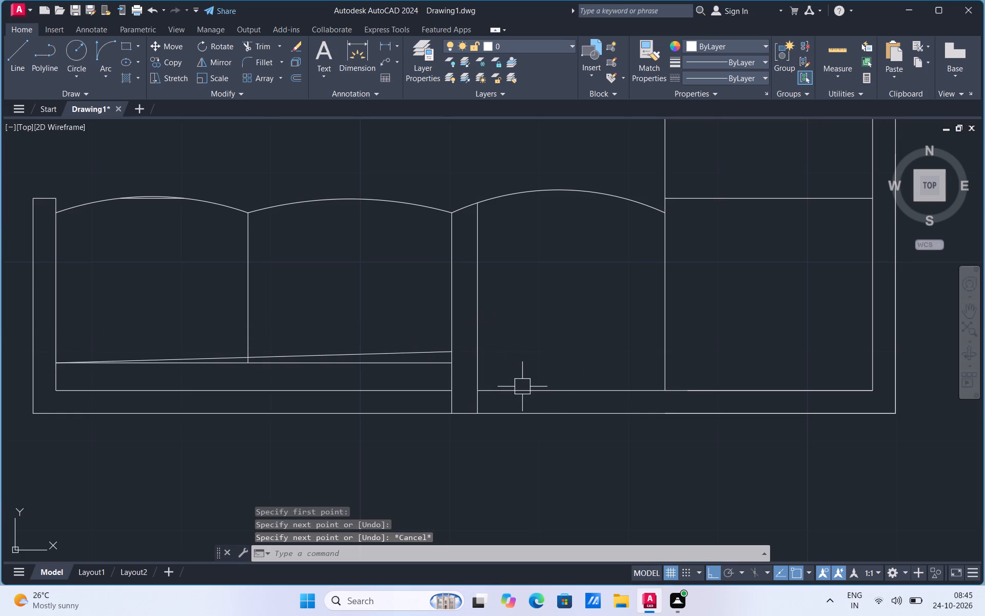
Trim the stub of the divider between the two western seats that lies between the sloping line and the backrest line.
left_click(265, 46)
scroll(257, 386, "up", 3)
scroll(257, 386, "down", 1)
scroll(229, 315, "down", 4)
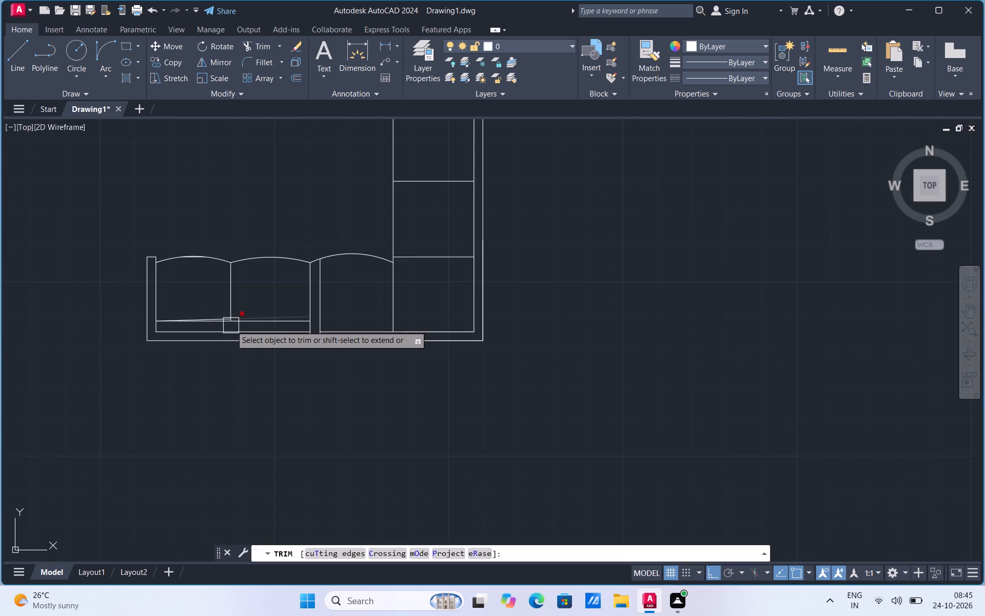
scroll(231, 325, "down", 3)
scroll(231, 325, "up", 7)
scroll(190, 284, "up", 2)
left_click(190, 284)
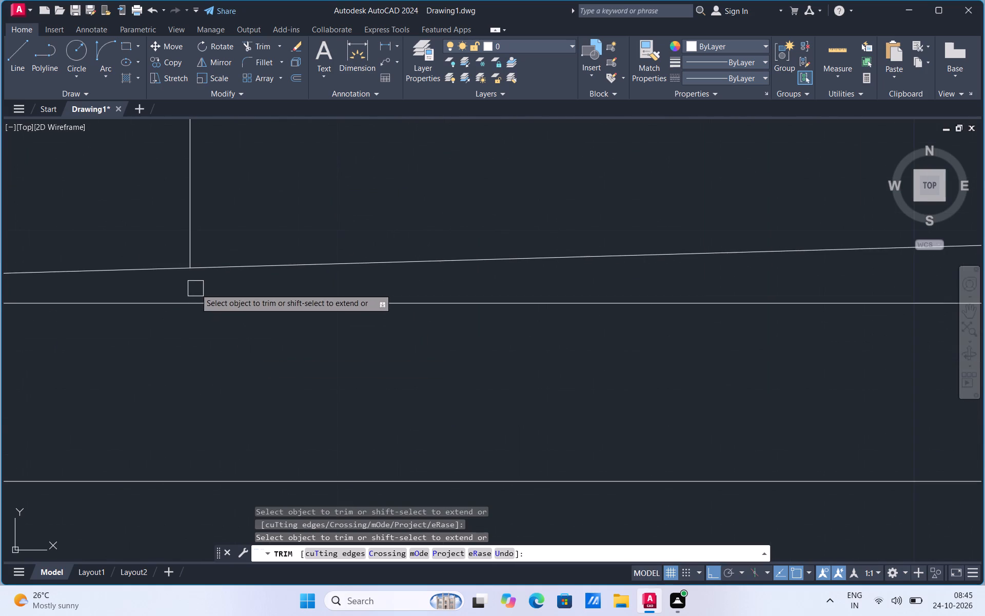
Trim the leftover straight segment at the crest of the westernmost seat's curved front.
scroll(285, 407, "down", 4)
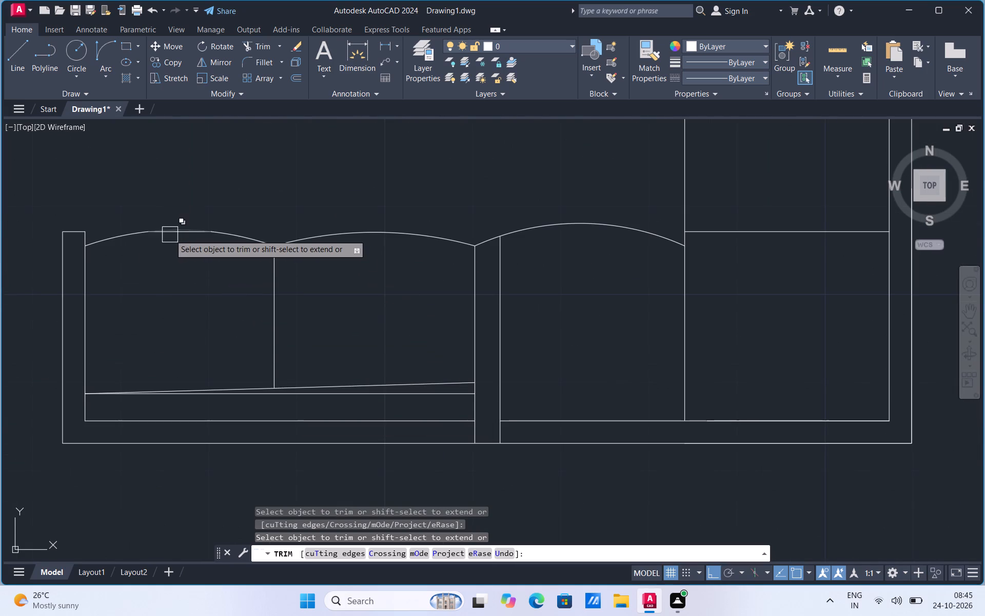
scroll(170, 235, "up", 3)
left_click(178, 225)
scroll(226, 307, "down", 4)
scroll(275, 349, "down", 1)
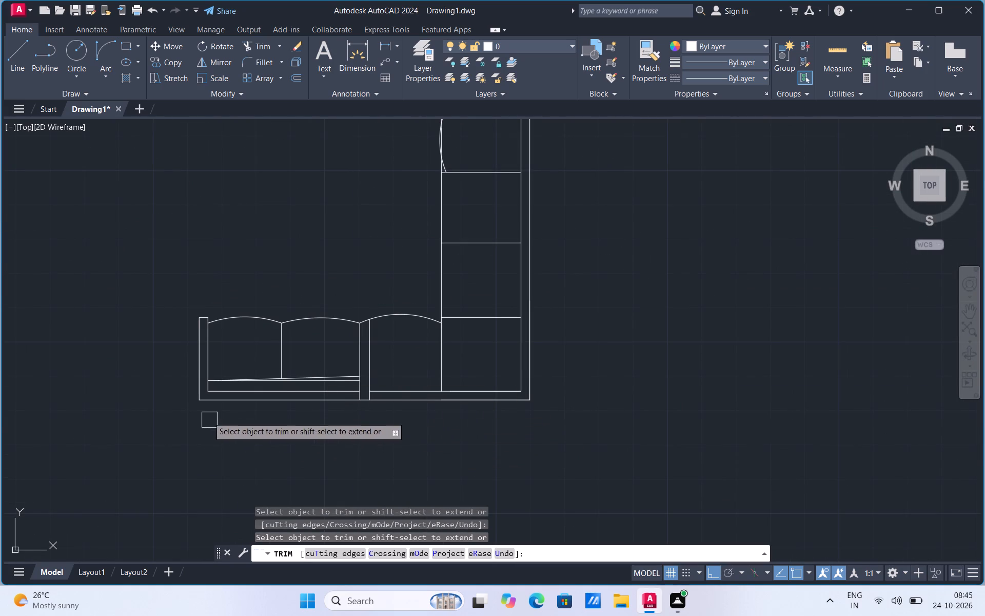
Draw a small start-end-radius arc in the westernmost seat, rising to the northeast with a radius of about 4 inches.
scroll(203, 370, "up", 4)
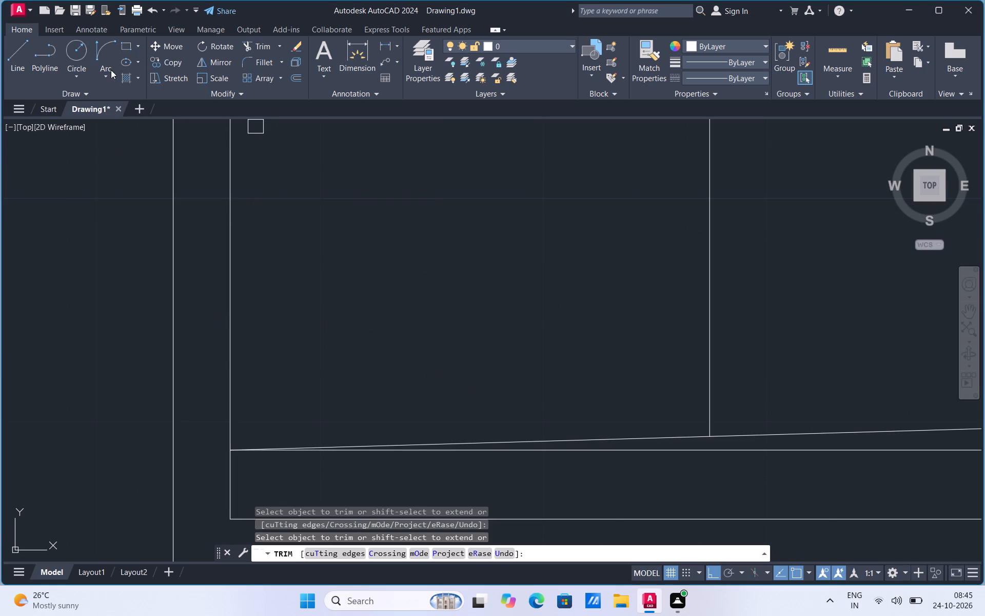
left_click(105, 76)
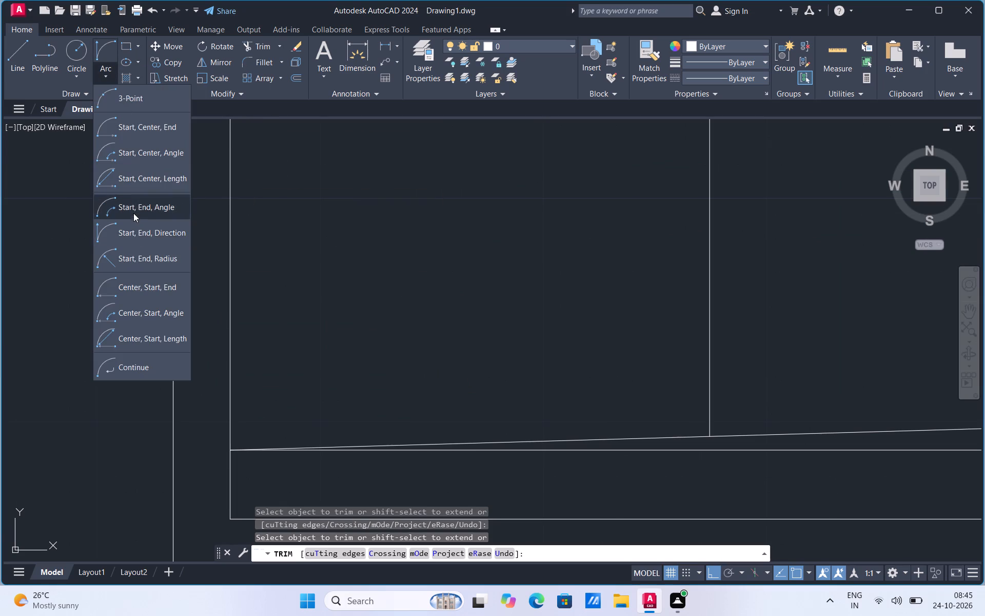
left_click(140, 260)
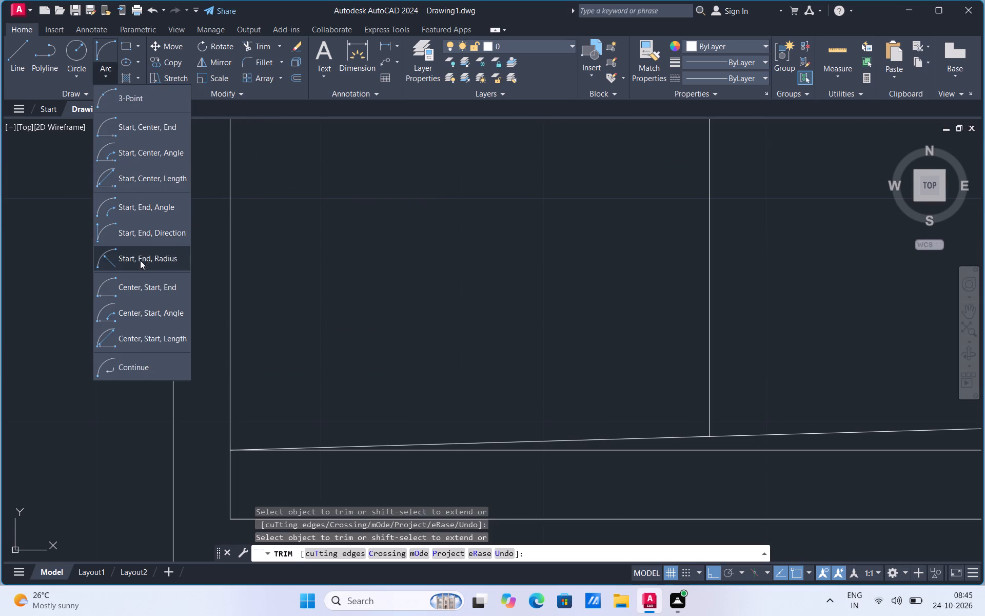
left_click(341, 277)
left_click(419, 230)
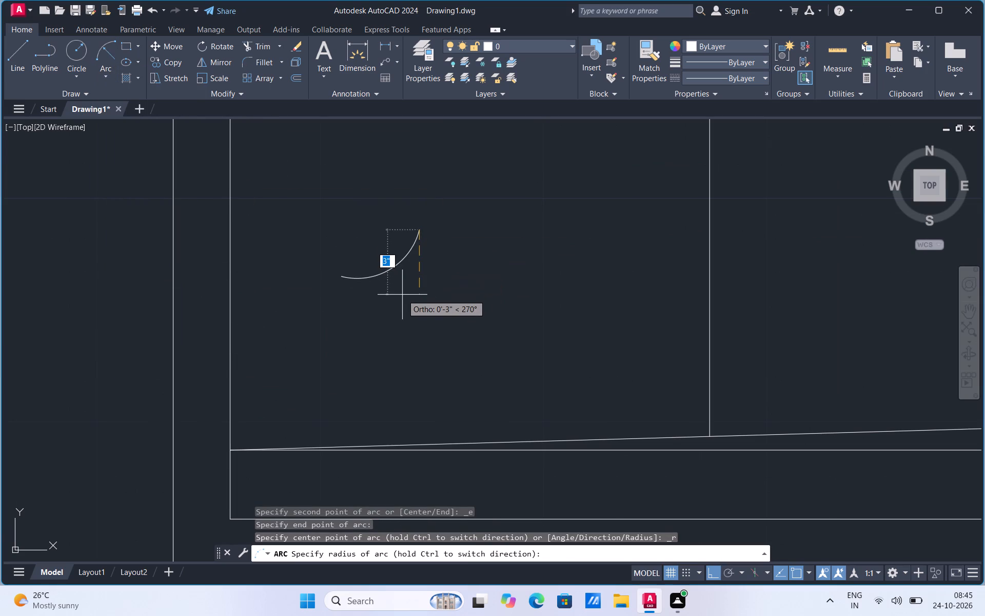
left_click(405, 336)
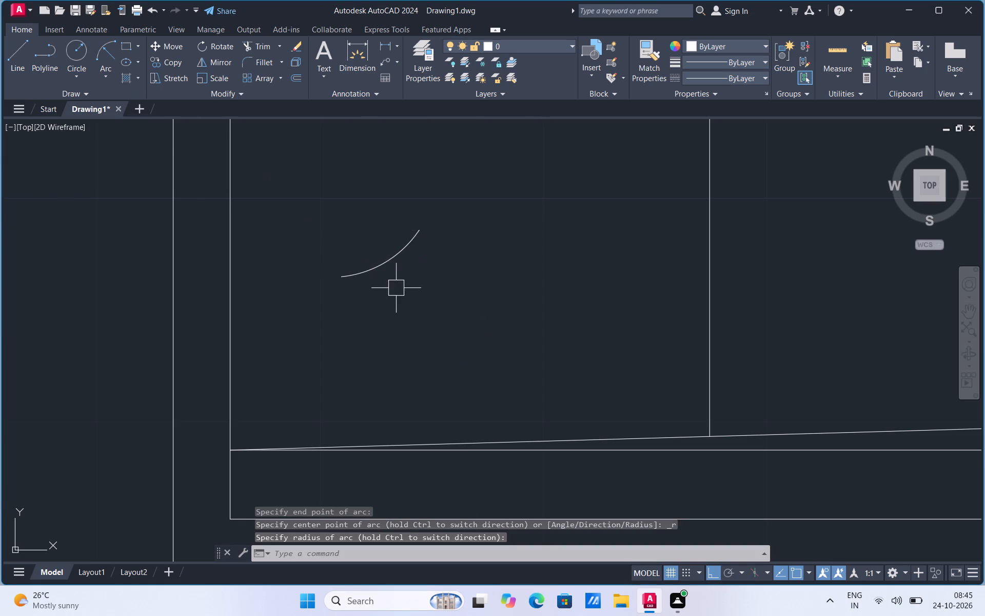
Copy the small arc a short distance east within the westernmost seat.
left_click(390, 260)
right_click(390, 260)
left_click(444, 364)
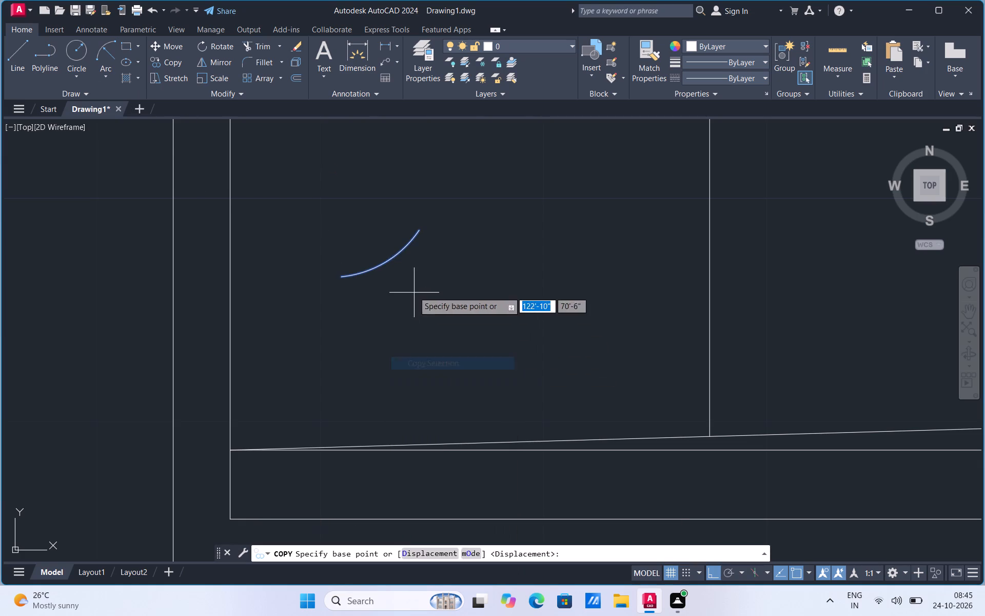
left_click(413, 292)
left_click(526, 337)
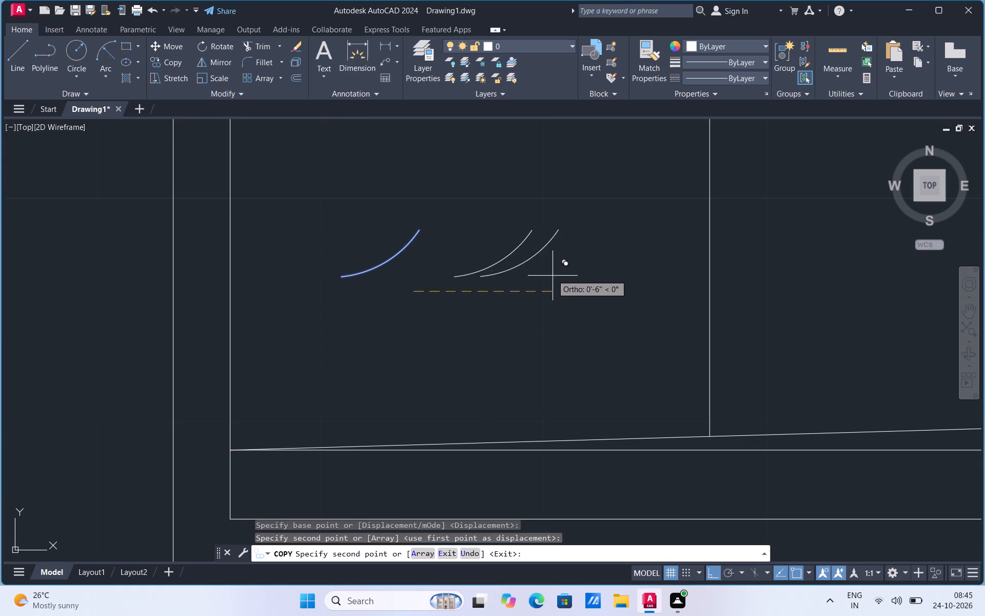
key("Escape")
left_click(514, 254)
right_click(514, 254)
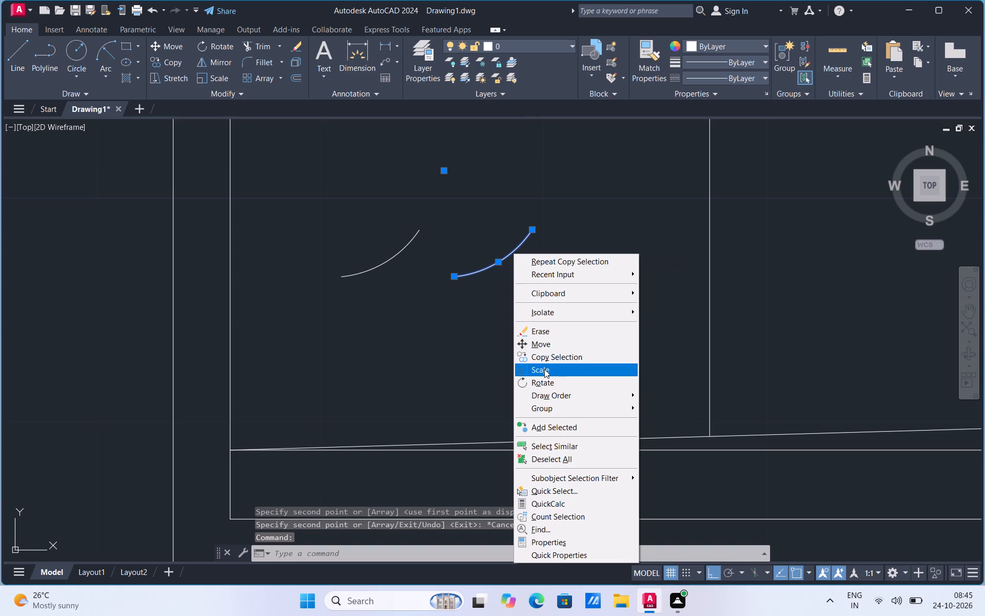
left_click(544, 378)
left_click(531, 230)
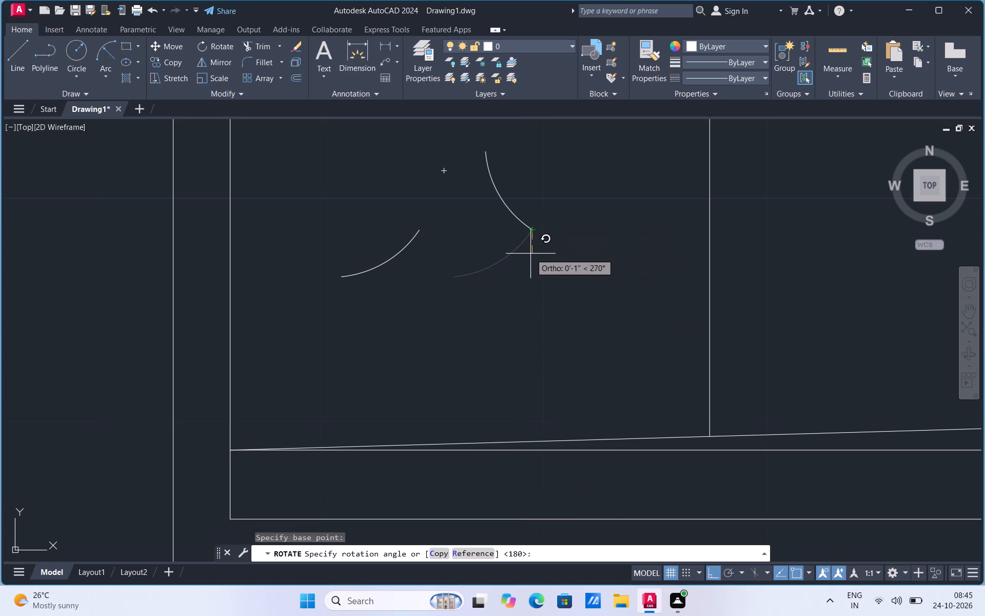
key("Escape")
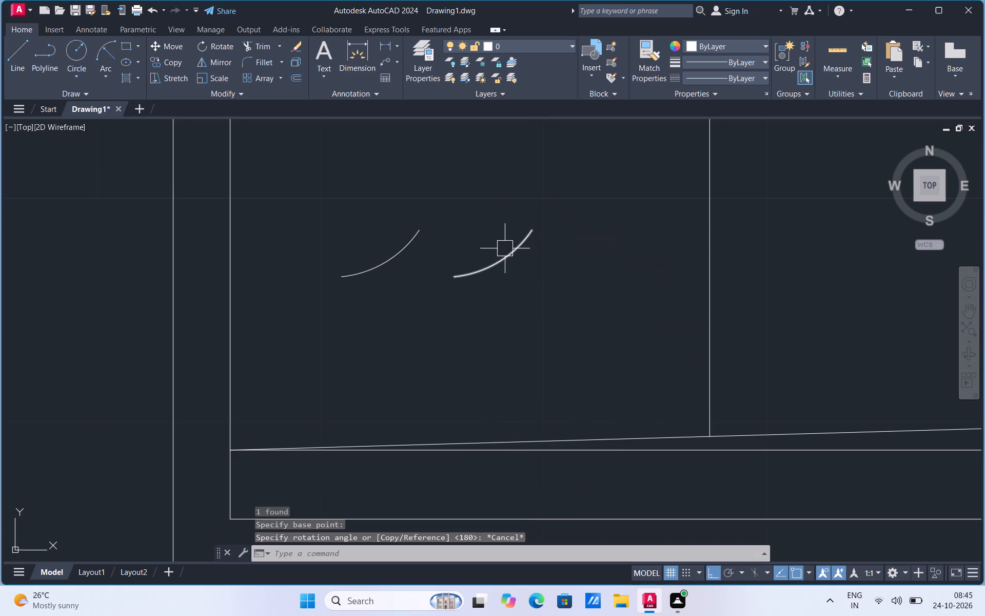
Mirror the copied arc about a vertical line through its upper end, erasing the source arc.
left_click(505, 250)
type("MI")
left_click(557, 293)
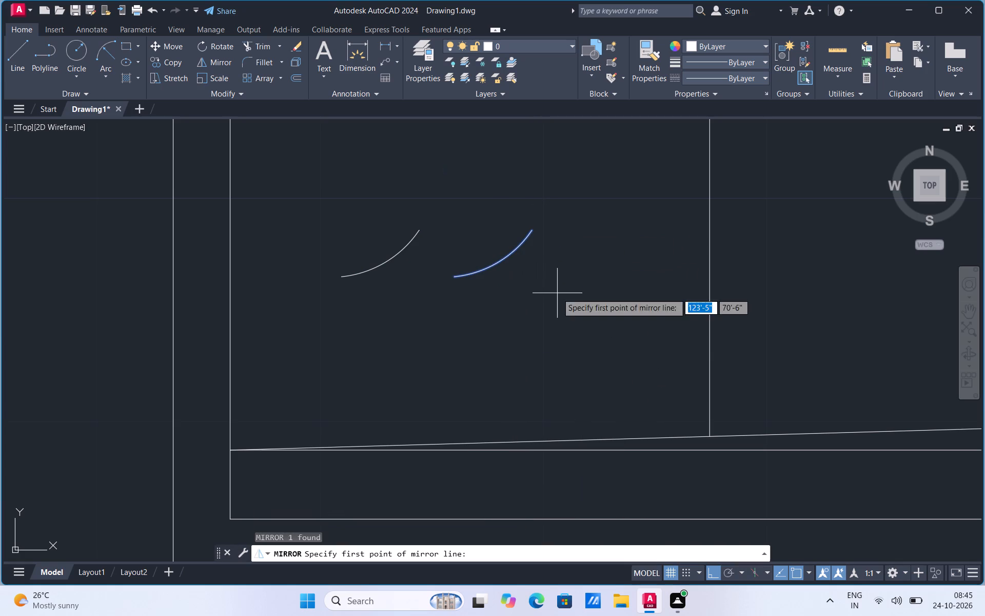
left_click(535, 232)
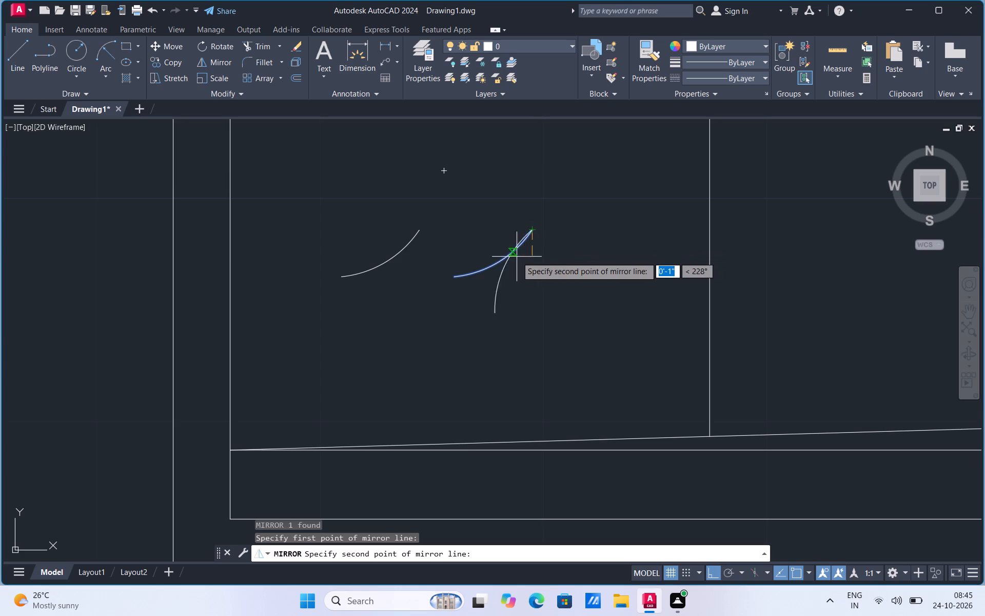
left_click(533, 284)
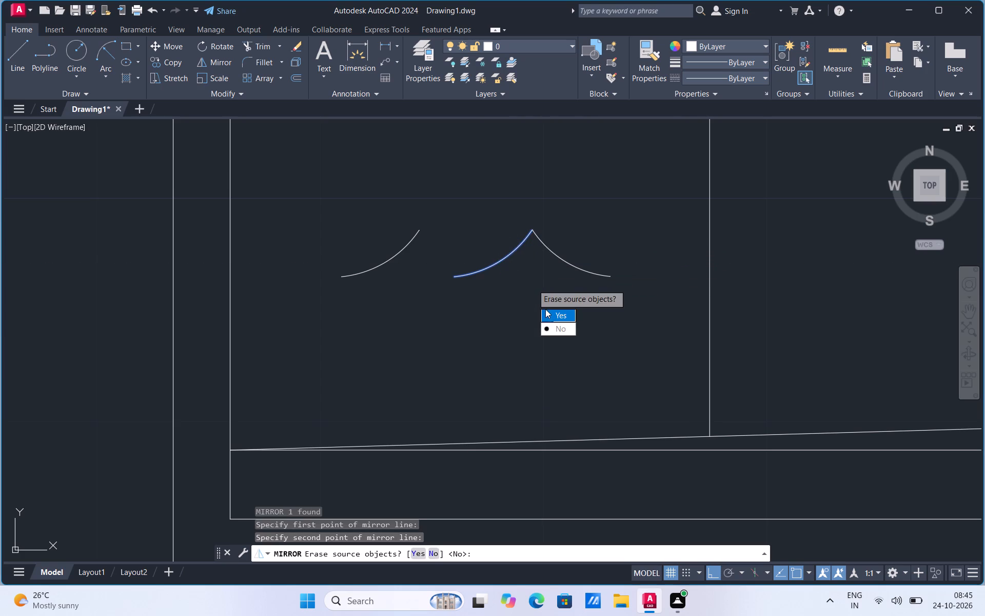
left_click_drag(545, 310, 533, 284)
Move the mirrored arc west so its upper end meets the upper end of the first arc.
left_click(542, 233)
right_click(542, 233)
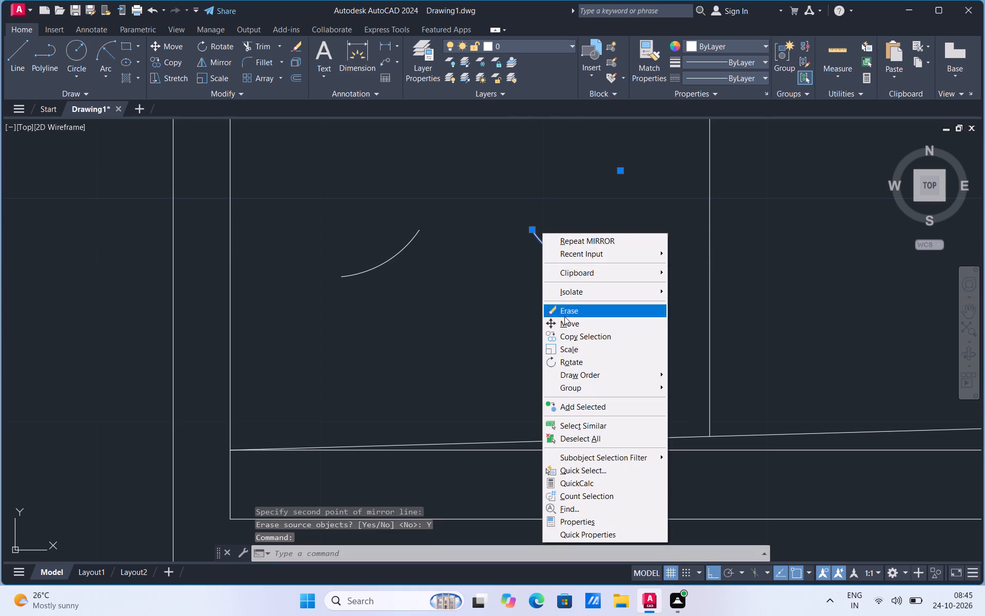
left_click(566, 319)
left_click(529, 229)
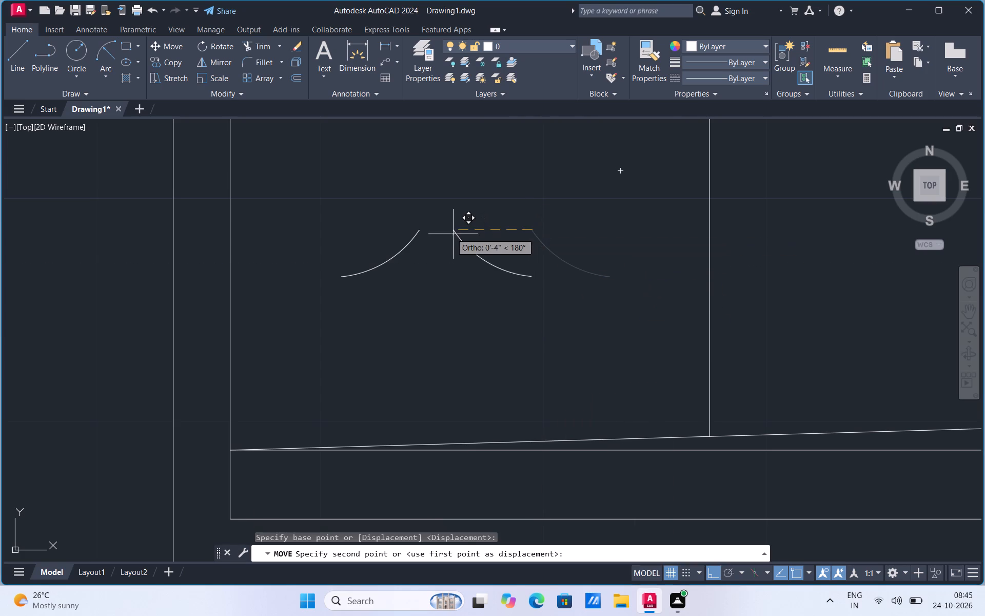
left_click(417, 233)
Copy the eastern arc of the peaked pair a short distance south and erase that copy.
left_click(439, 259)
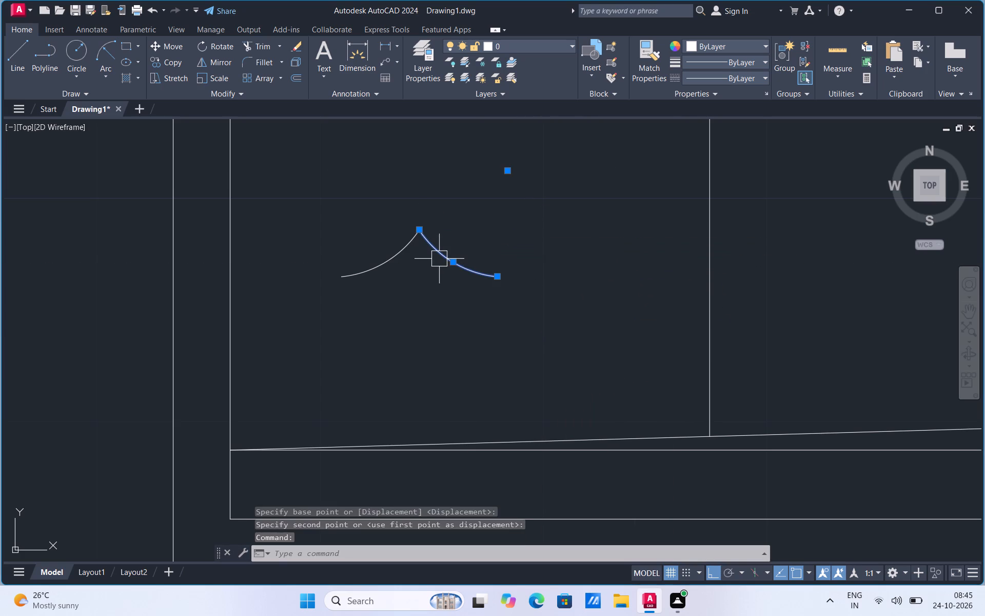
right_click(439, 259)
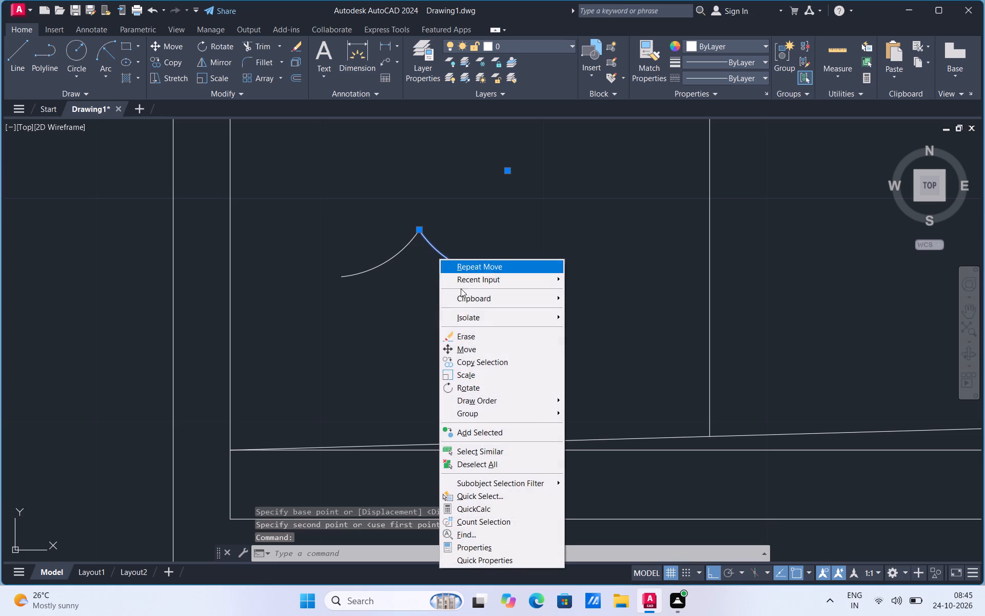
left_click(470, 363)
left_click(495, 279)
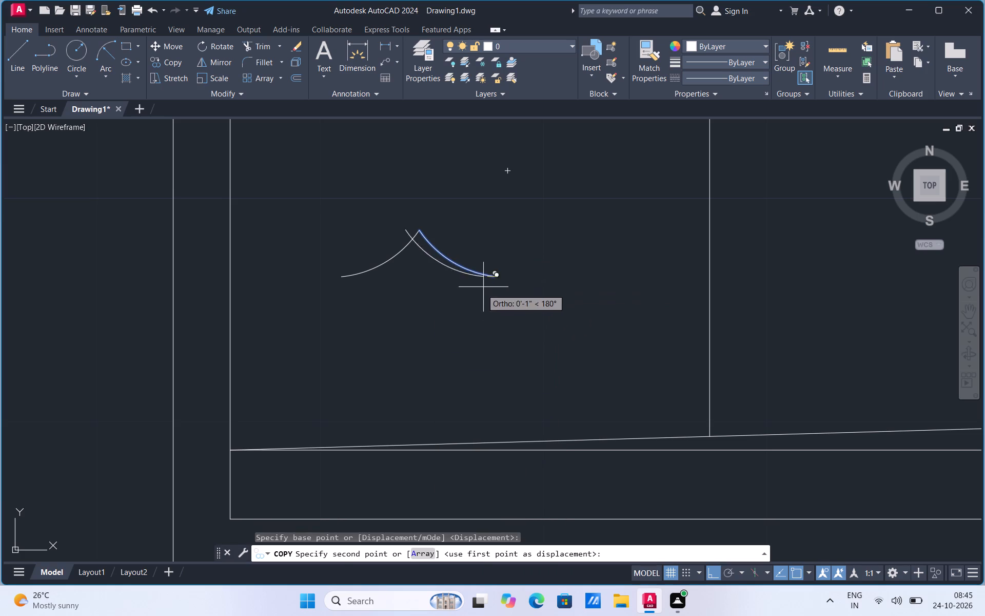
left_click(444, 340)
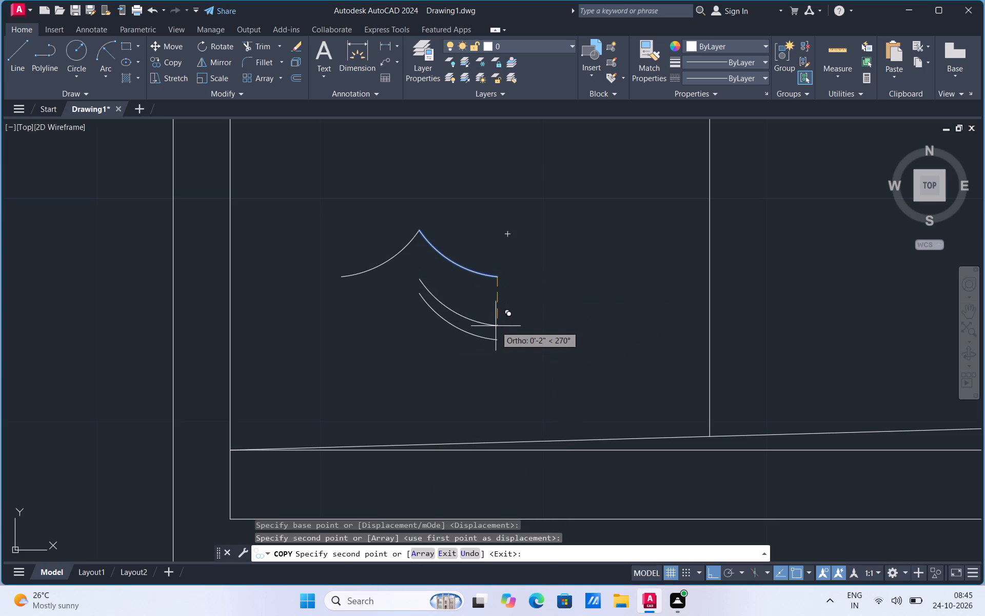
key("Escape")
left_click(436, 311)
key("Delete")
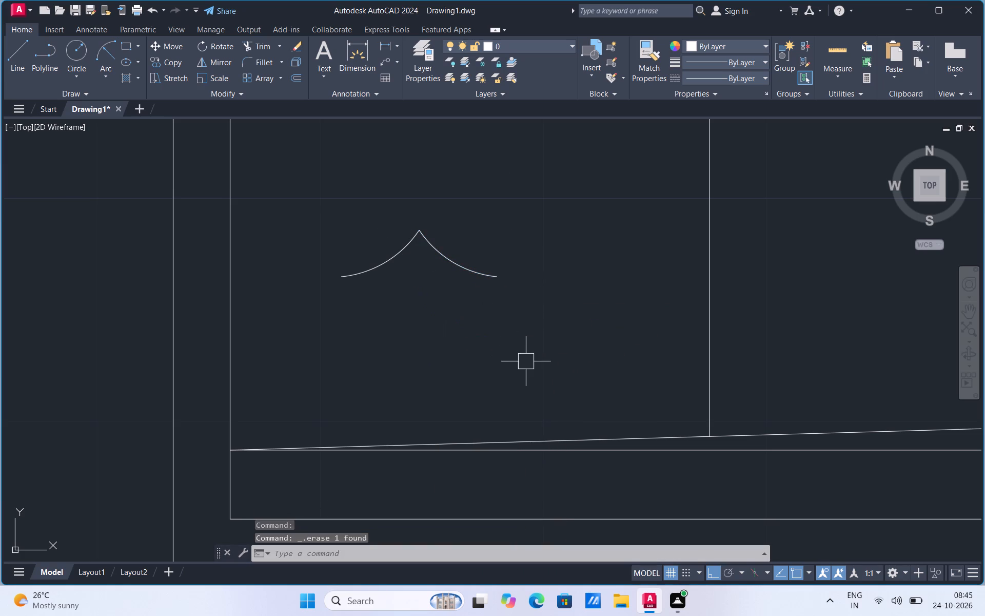
Draw a start-end-direction arc from the motif's west tip, curving southeast to a point below the peak.
left_click(9, 66)
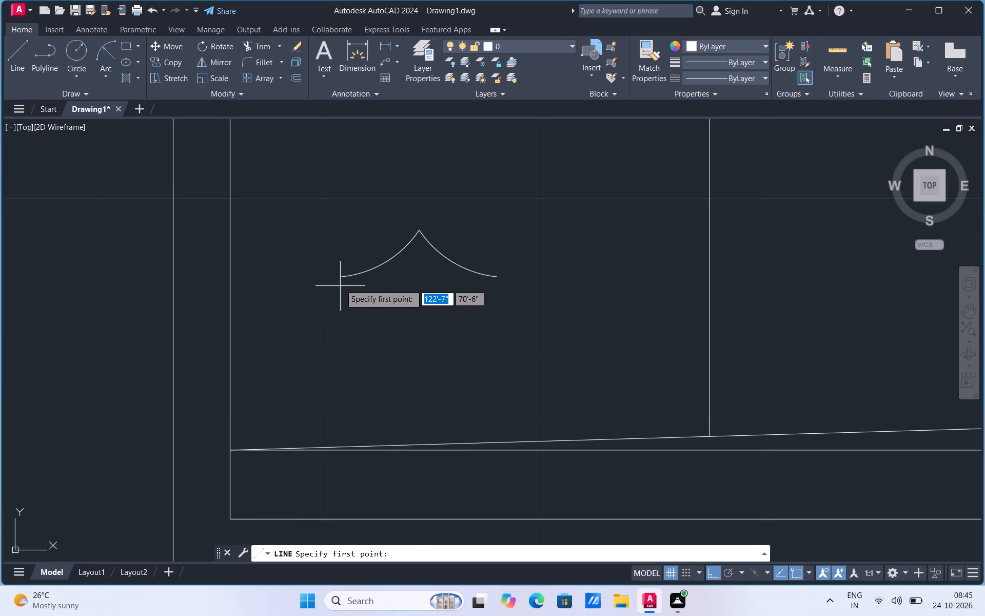
left_click(342, 279)
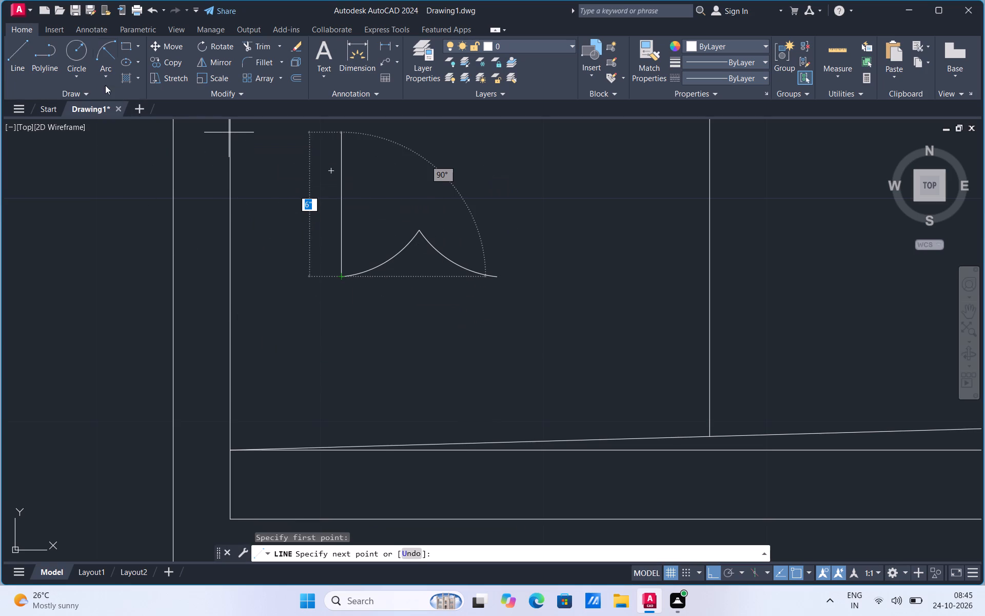
left_click(104, 78)
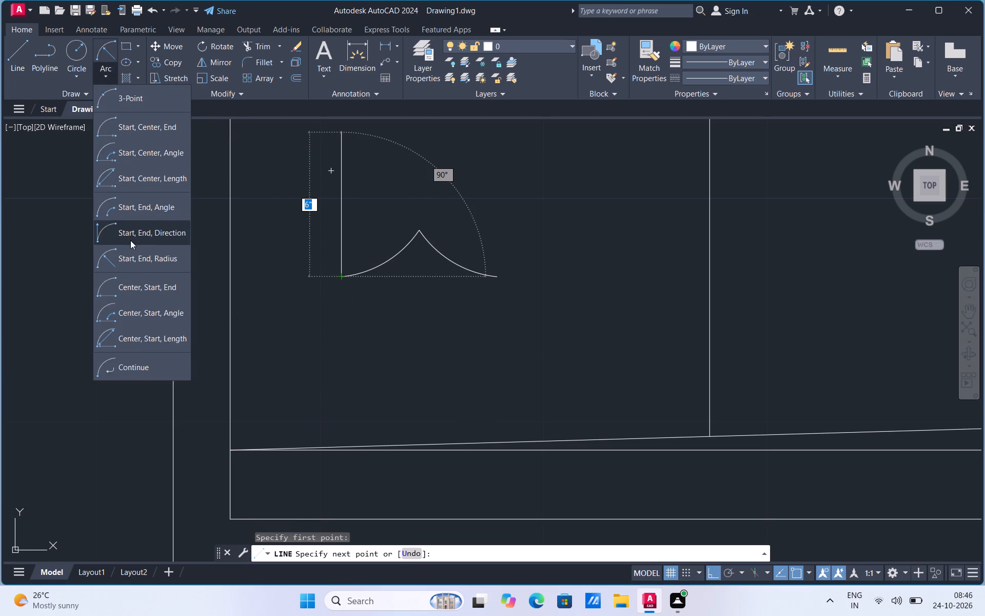
left_click(135, 232)
left_click(339, 277)
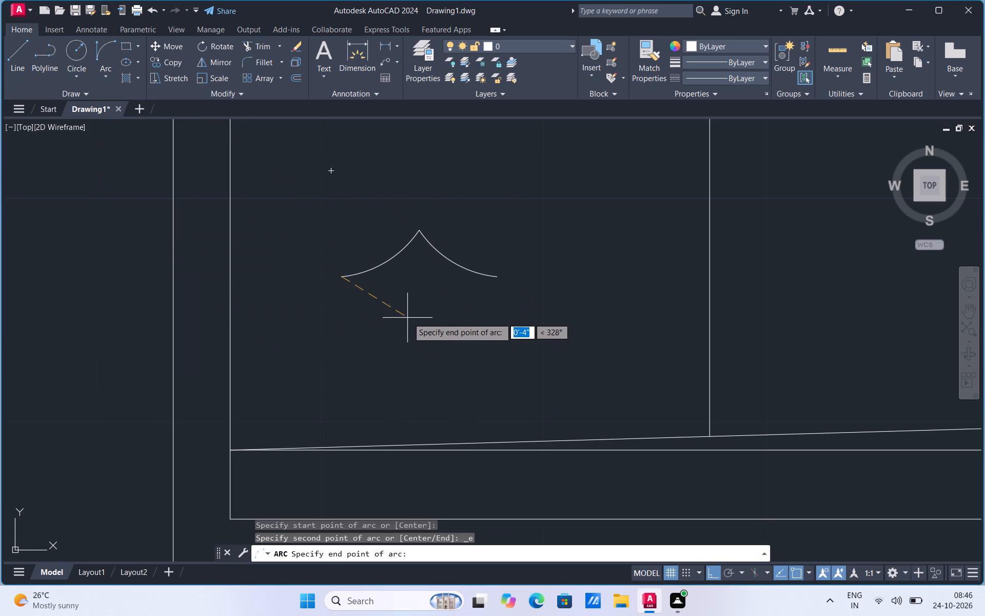
left_click(425, 319)
left_click(439, 295)
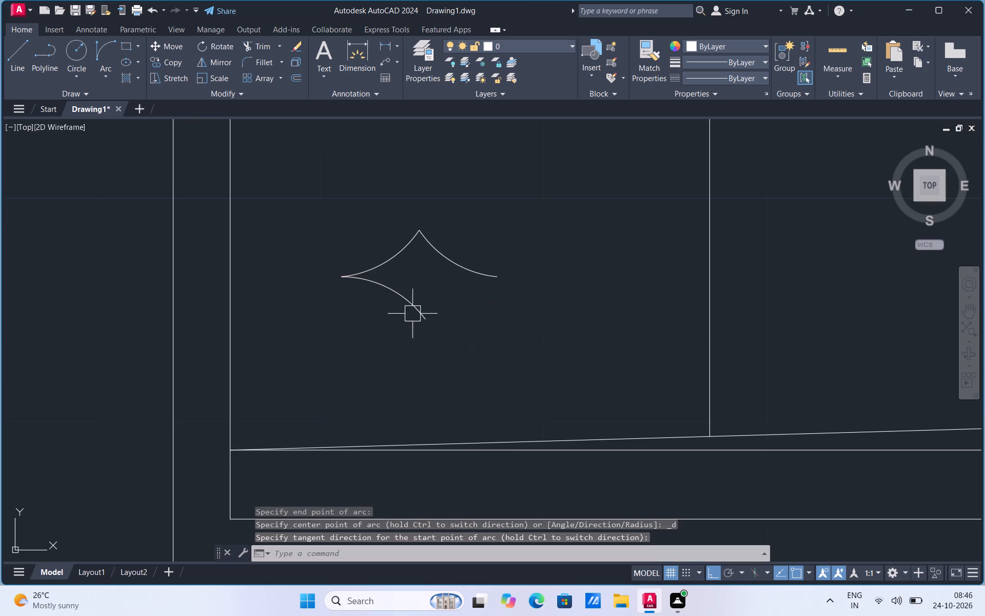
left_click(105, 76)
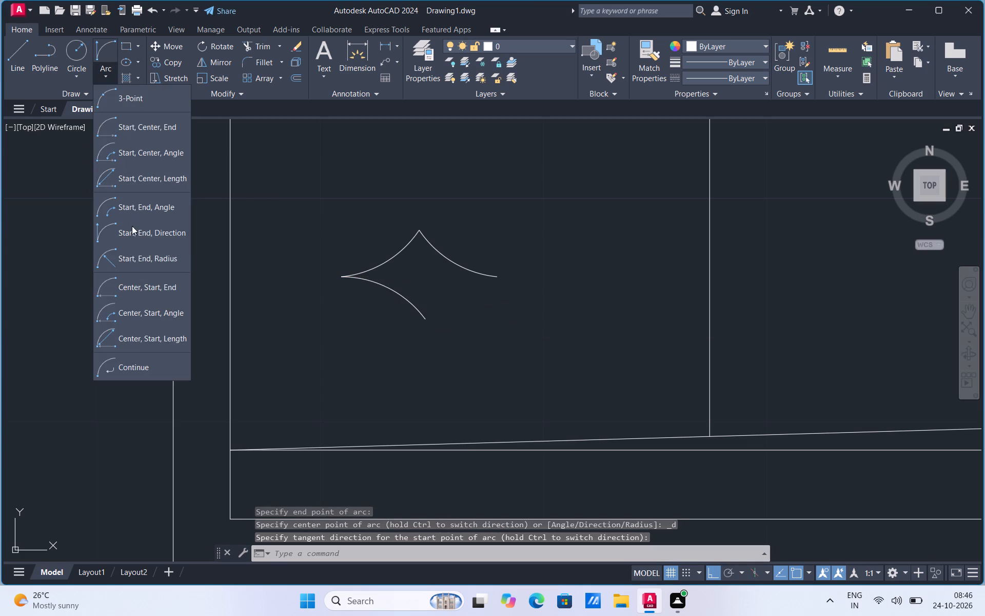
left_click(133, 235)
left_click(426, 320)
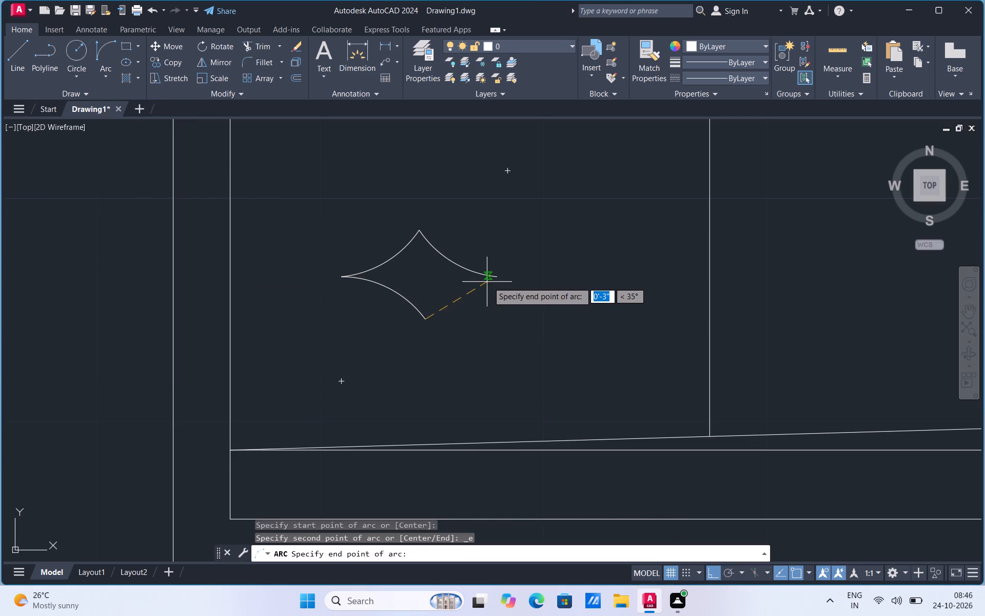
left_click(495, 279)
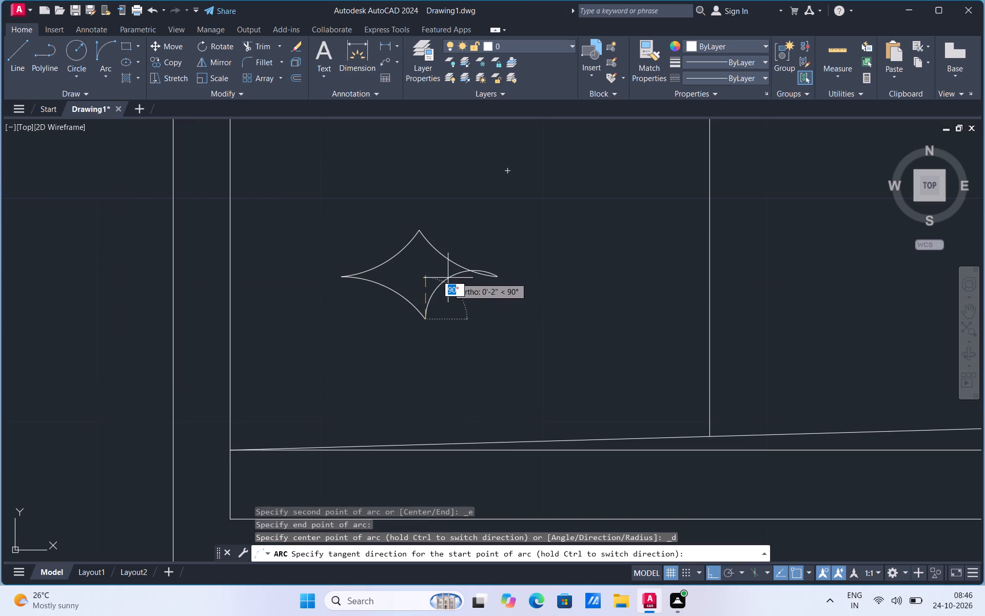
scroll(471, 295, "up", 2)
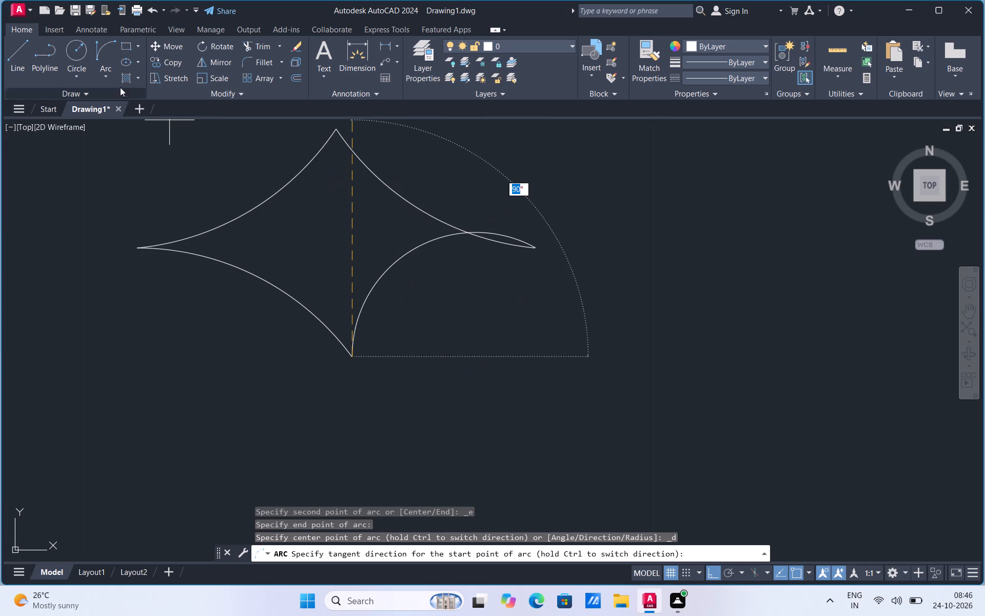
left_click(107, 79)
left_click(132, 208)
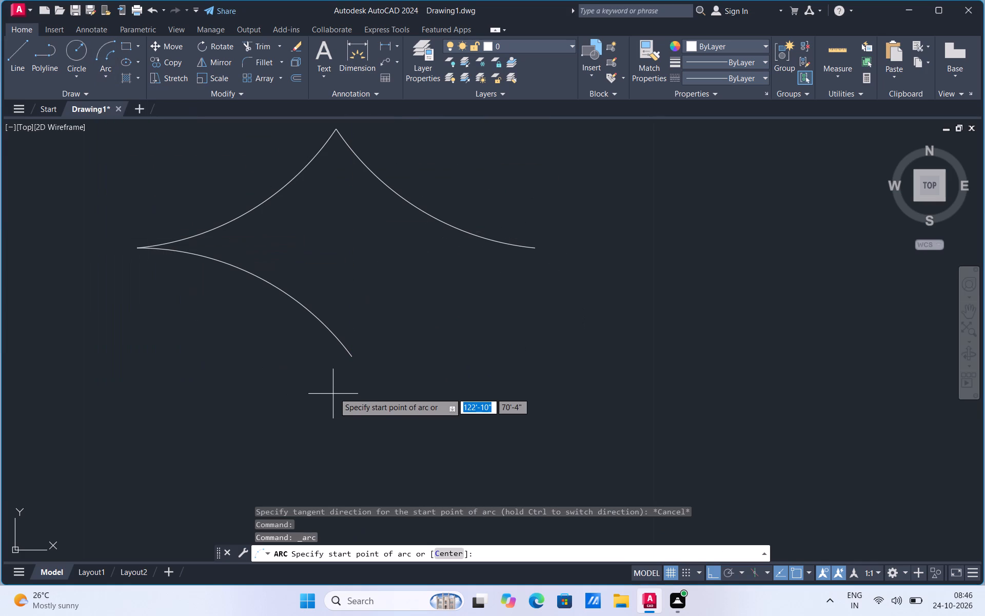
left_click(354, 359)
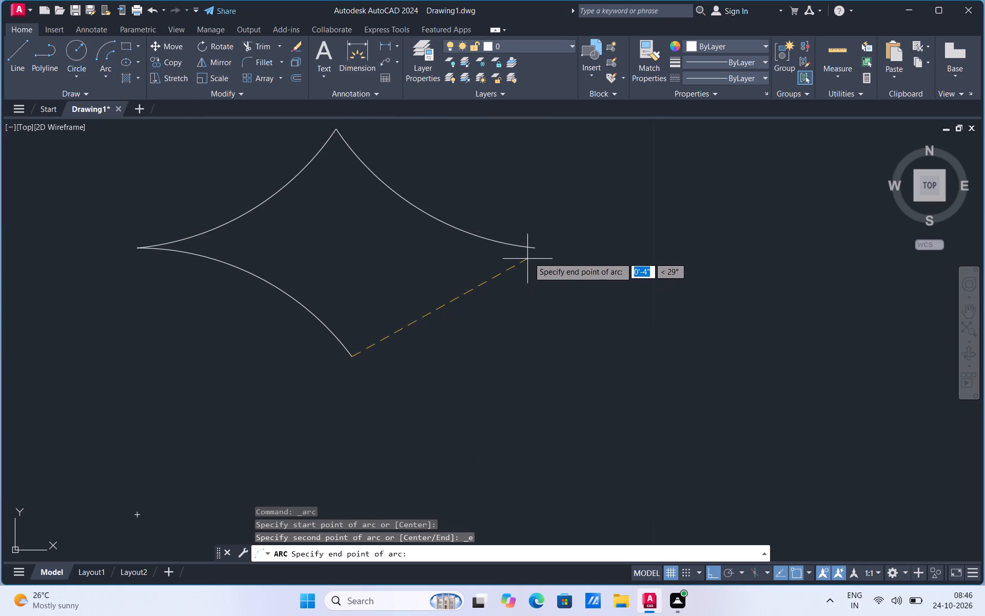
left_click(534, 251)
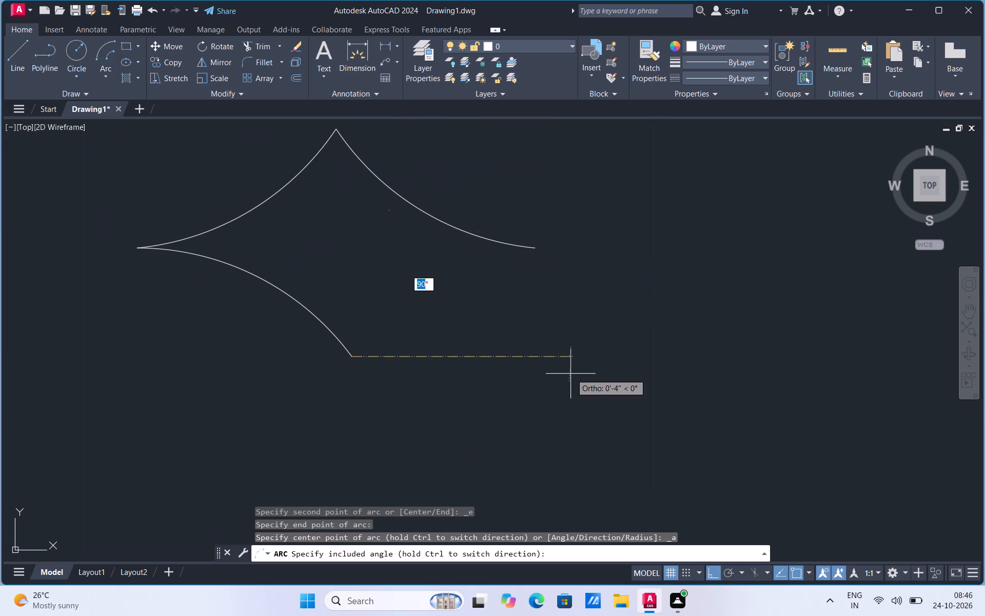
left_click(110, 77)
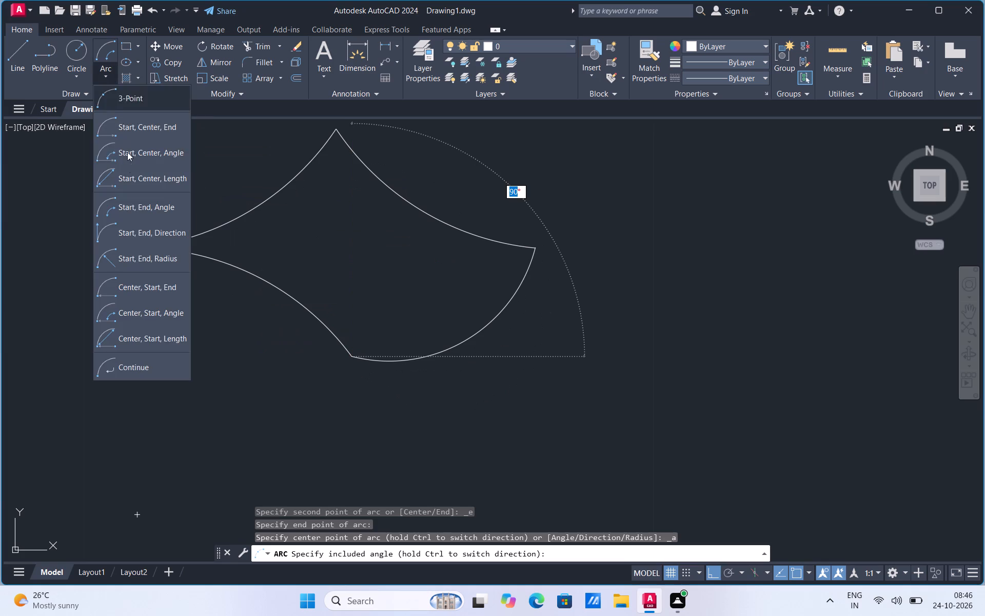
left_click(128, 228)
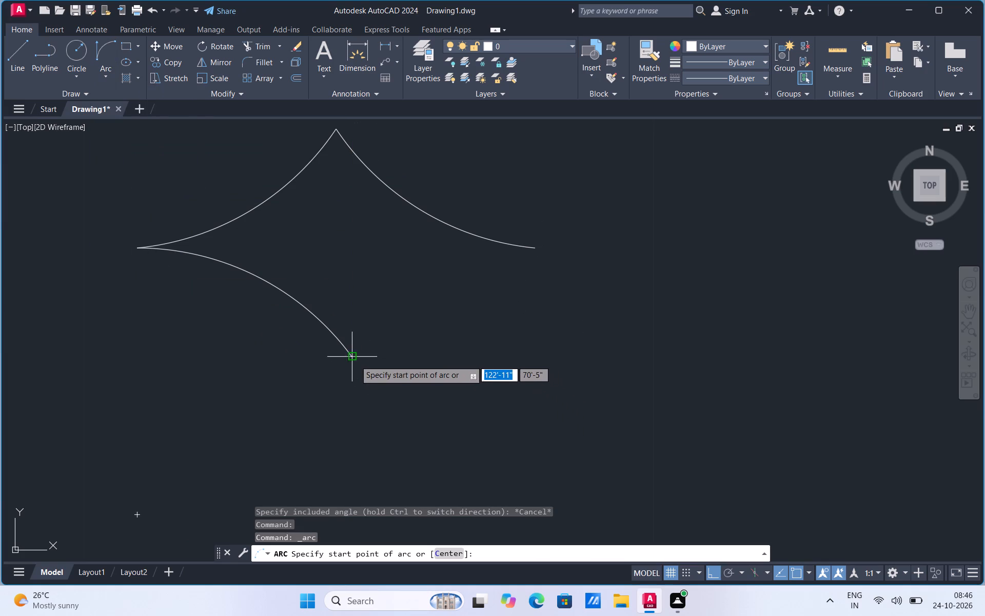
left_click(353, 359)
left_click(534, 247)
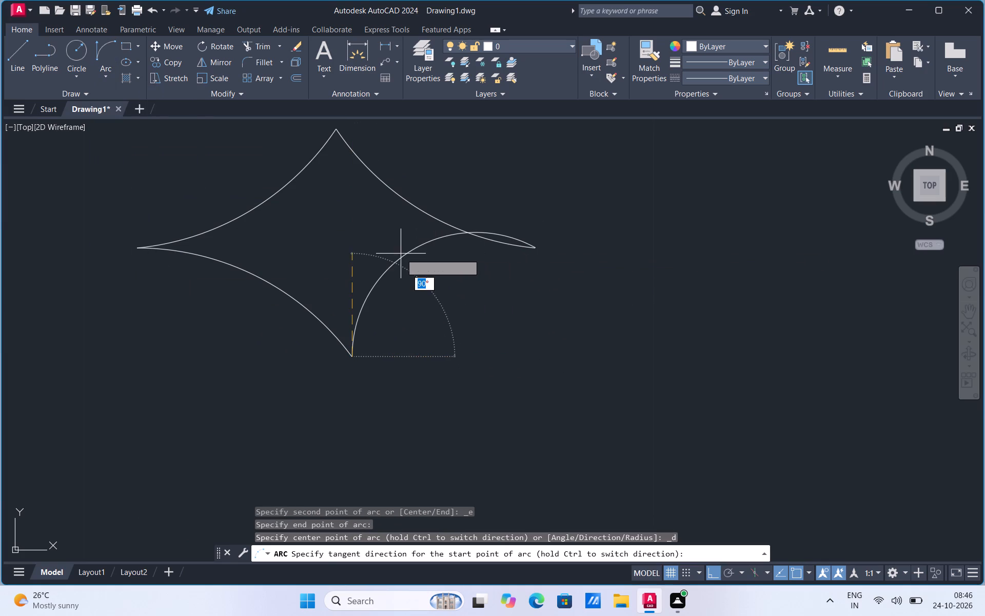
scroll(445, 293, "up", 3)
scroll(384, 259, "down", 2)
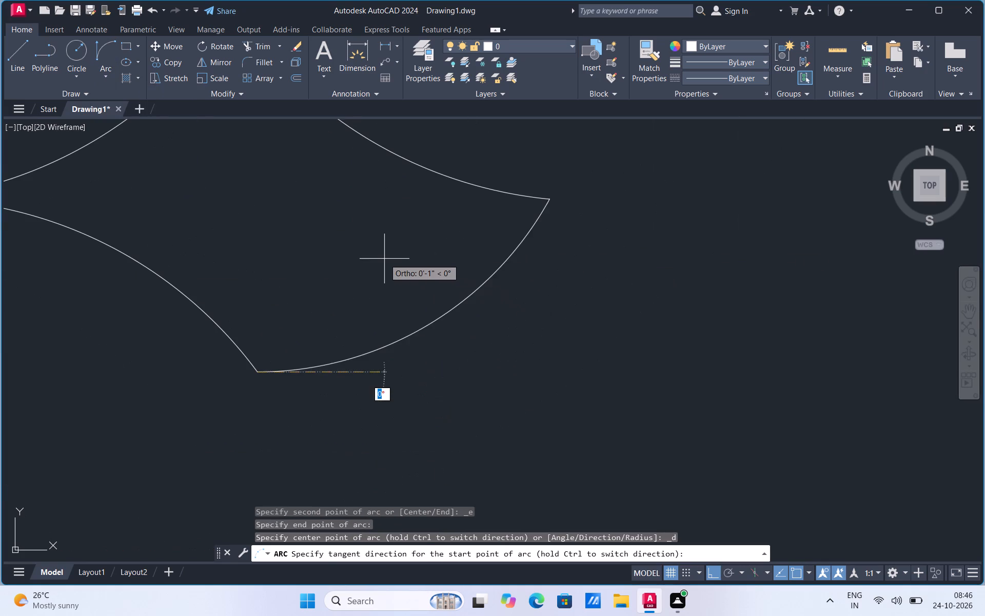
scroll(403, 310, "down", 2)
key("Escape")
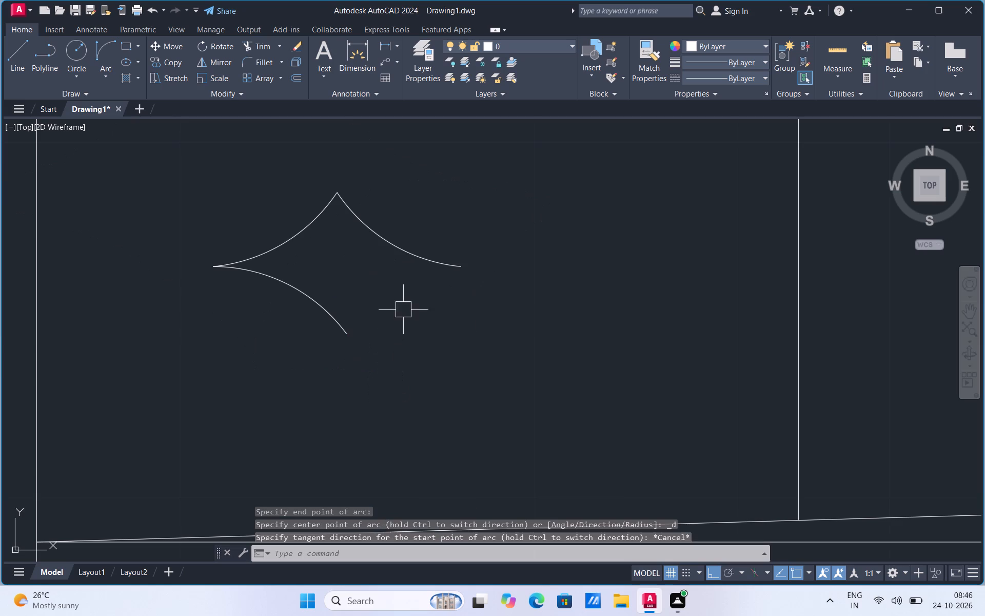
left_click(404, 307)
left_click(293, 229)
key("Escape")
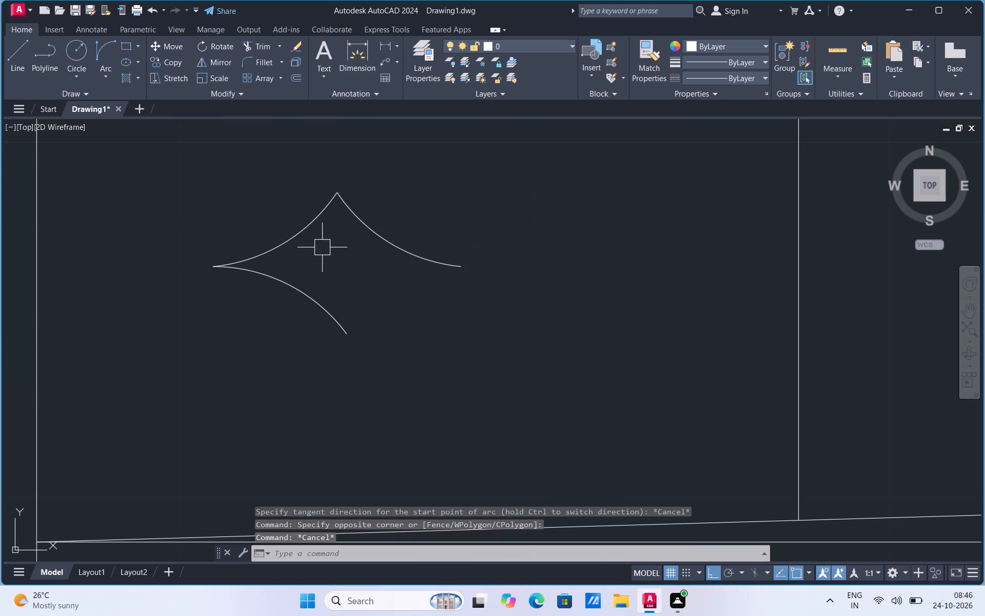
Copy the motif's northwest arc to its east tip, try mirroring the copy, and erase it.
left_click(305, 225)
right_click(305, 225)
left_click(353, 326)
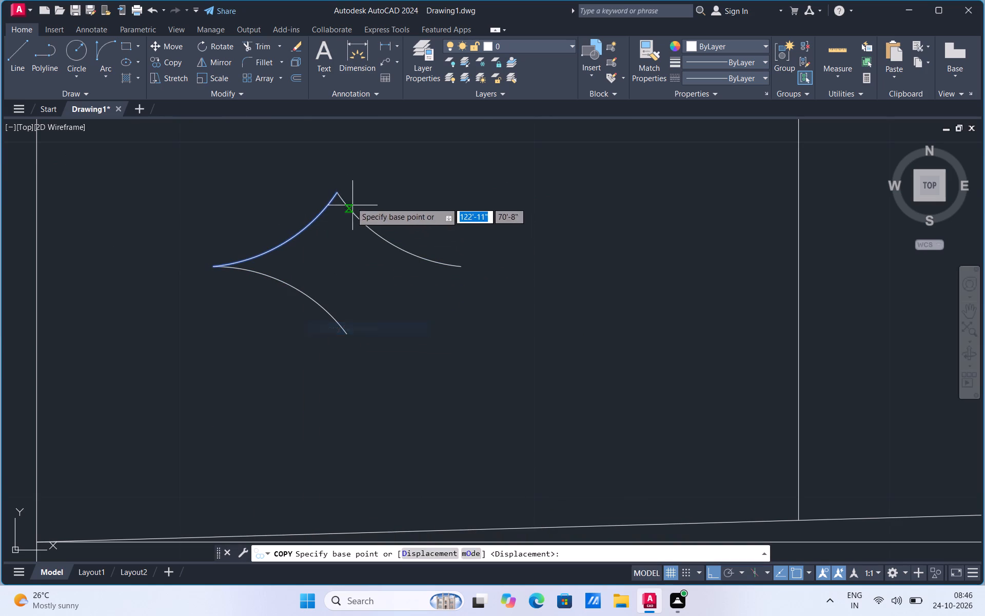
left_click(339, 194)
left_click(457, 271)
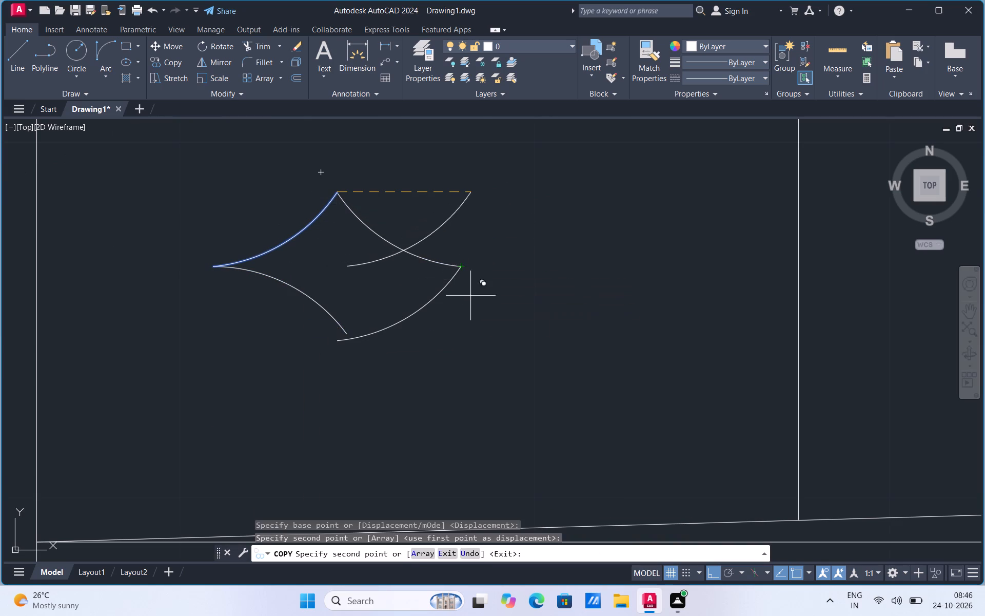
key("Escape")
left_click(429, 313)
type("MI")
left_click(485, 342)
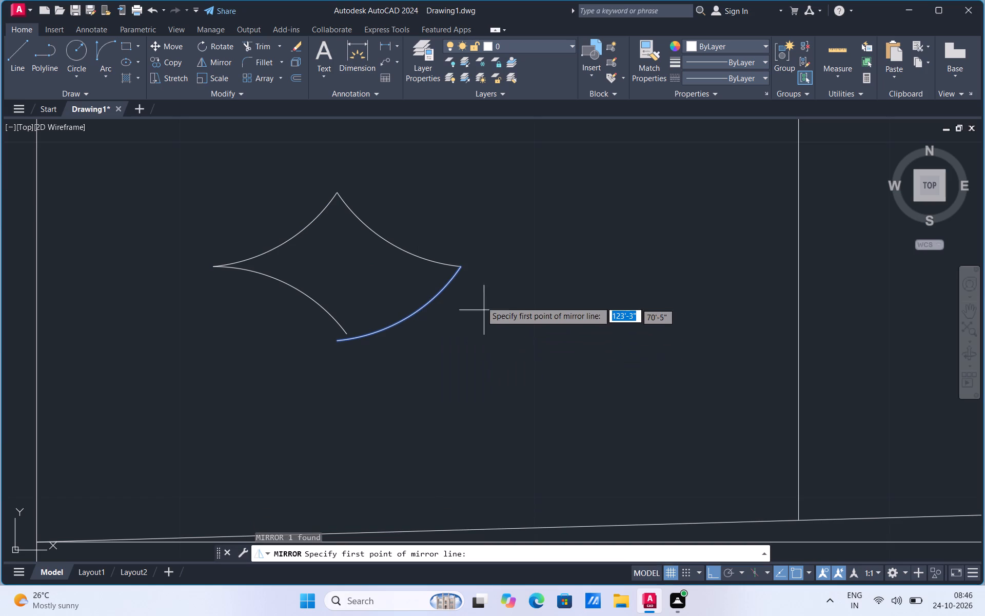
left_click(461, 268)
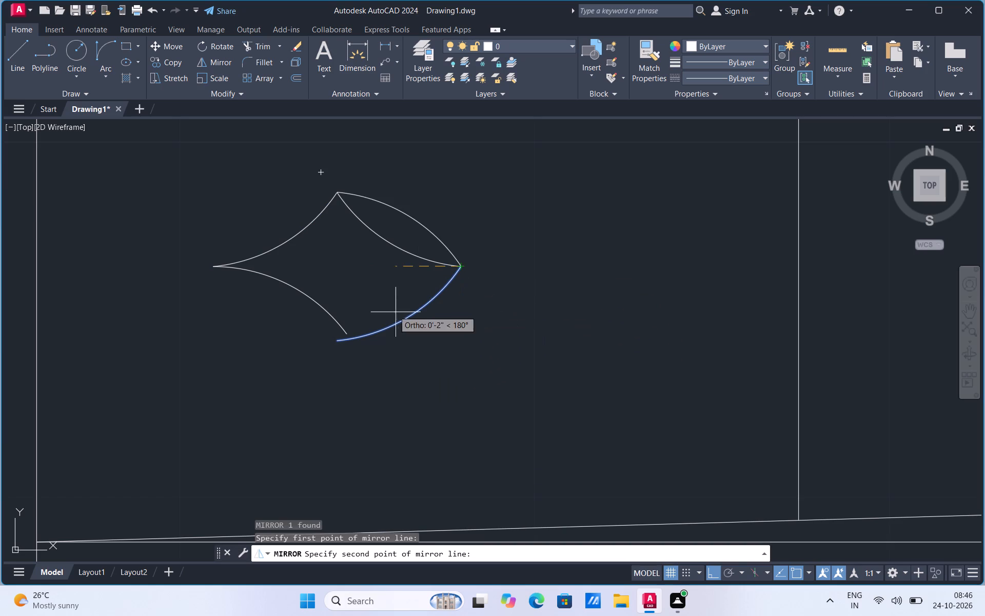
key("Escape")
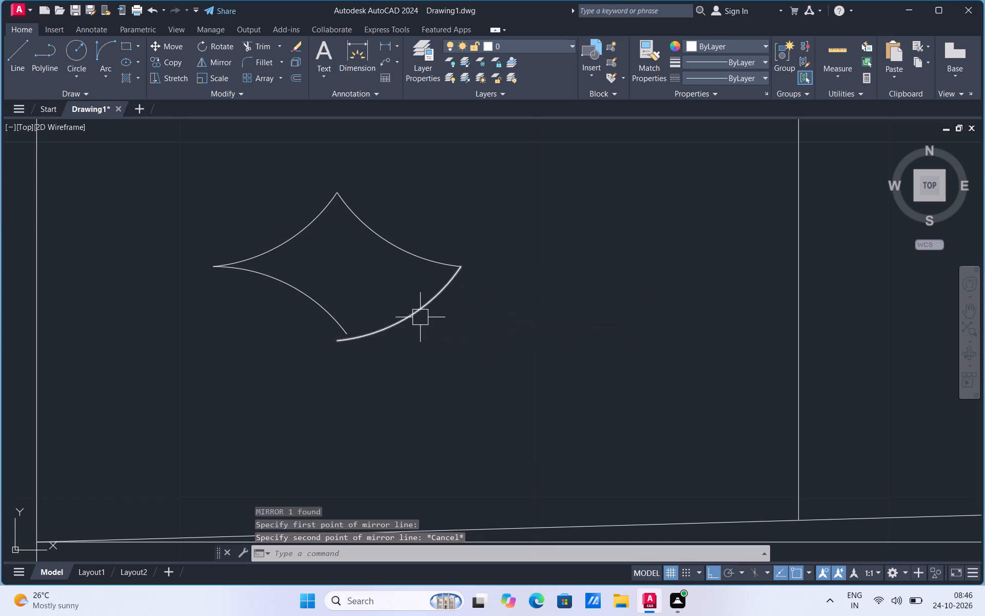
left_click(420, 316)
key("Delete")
Copy the motif's northeast arc a short distance east into the empty space.
left_click(409, 253)
right_click(409, 253)
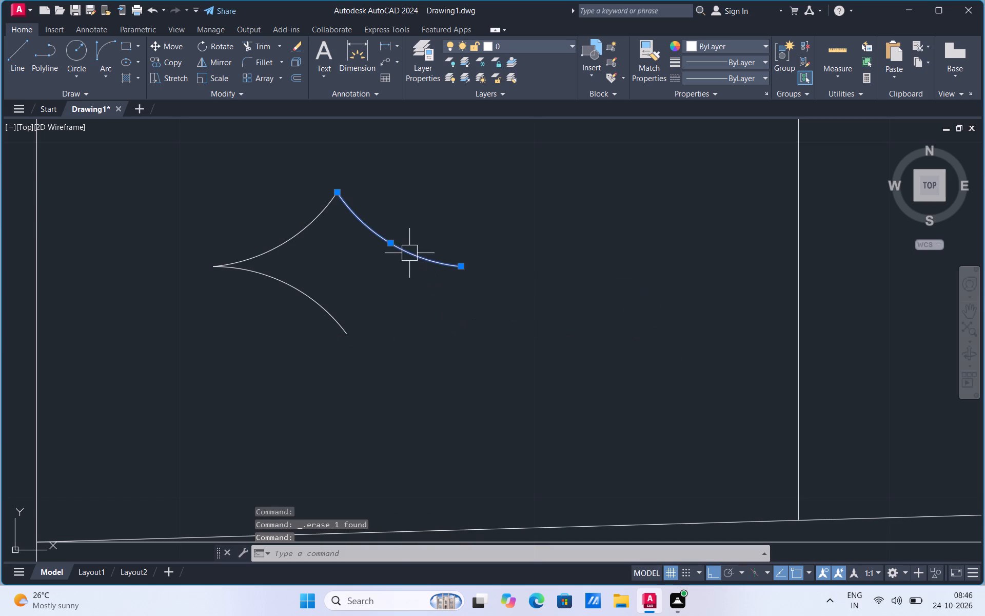
left_click_drag(448, 356, 448, 351)
left_click(461, 268)
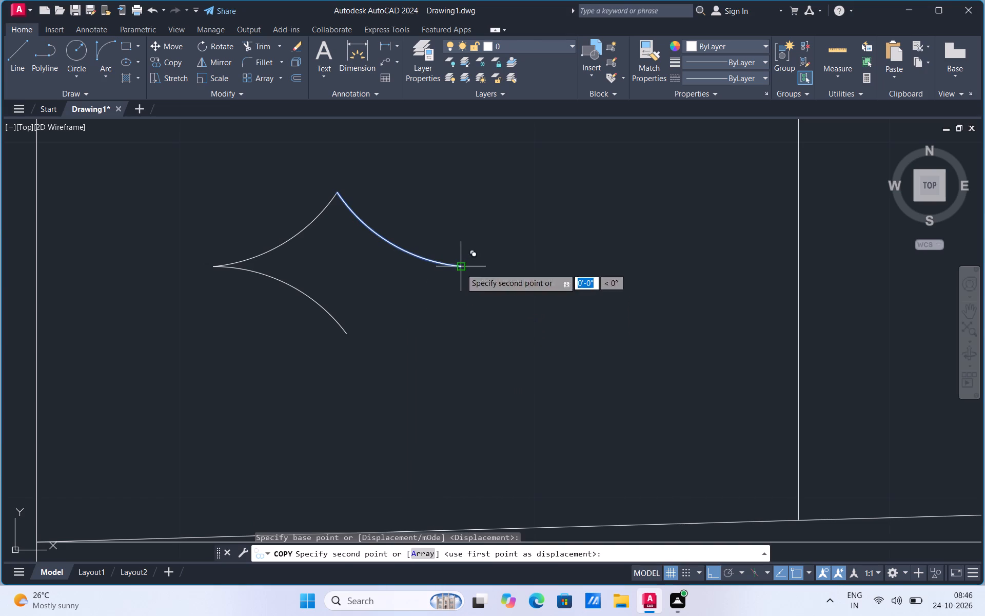
left_click(657, 282)
key("Escape")
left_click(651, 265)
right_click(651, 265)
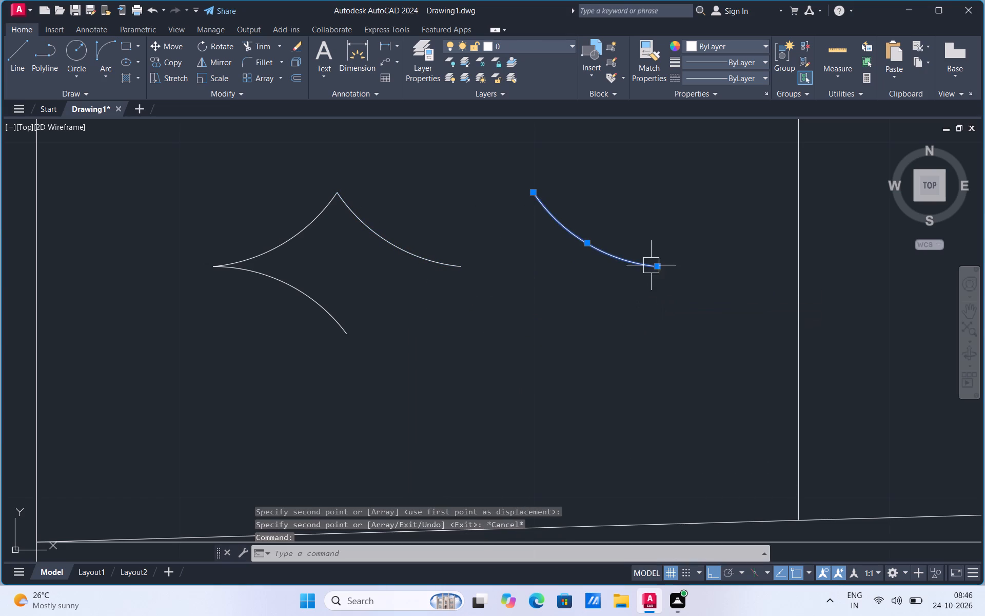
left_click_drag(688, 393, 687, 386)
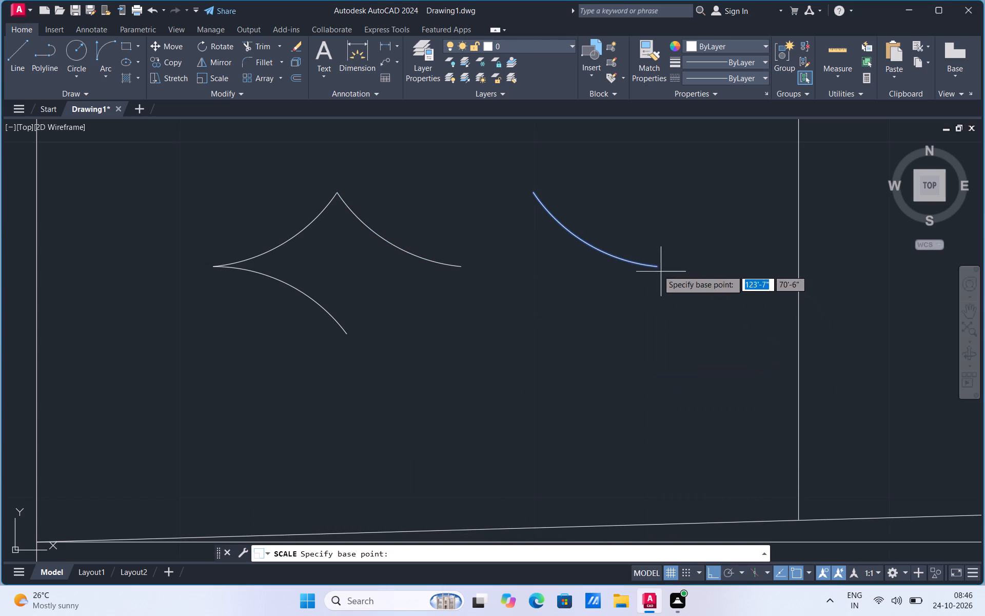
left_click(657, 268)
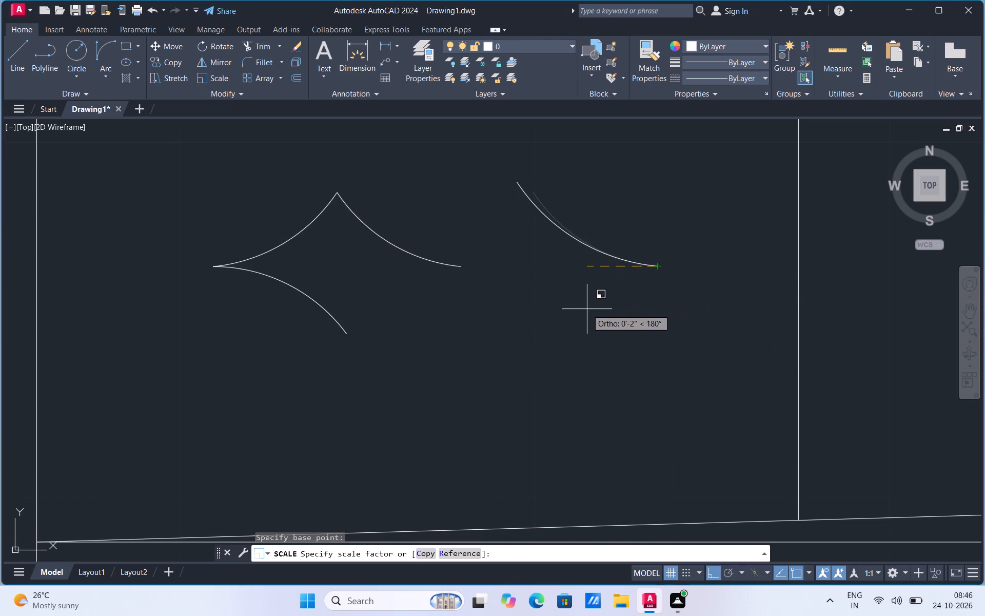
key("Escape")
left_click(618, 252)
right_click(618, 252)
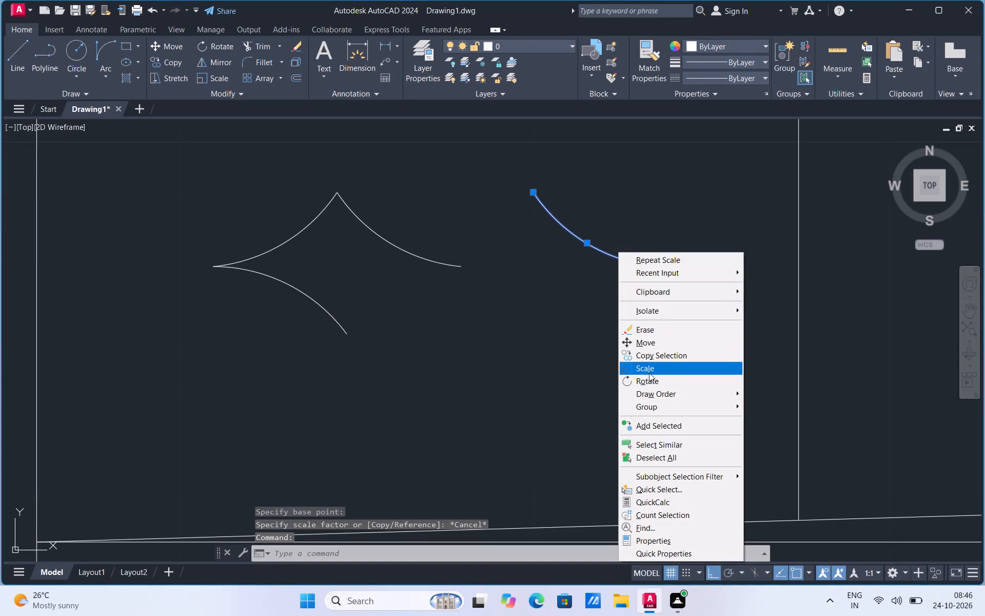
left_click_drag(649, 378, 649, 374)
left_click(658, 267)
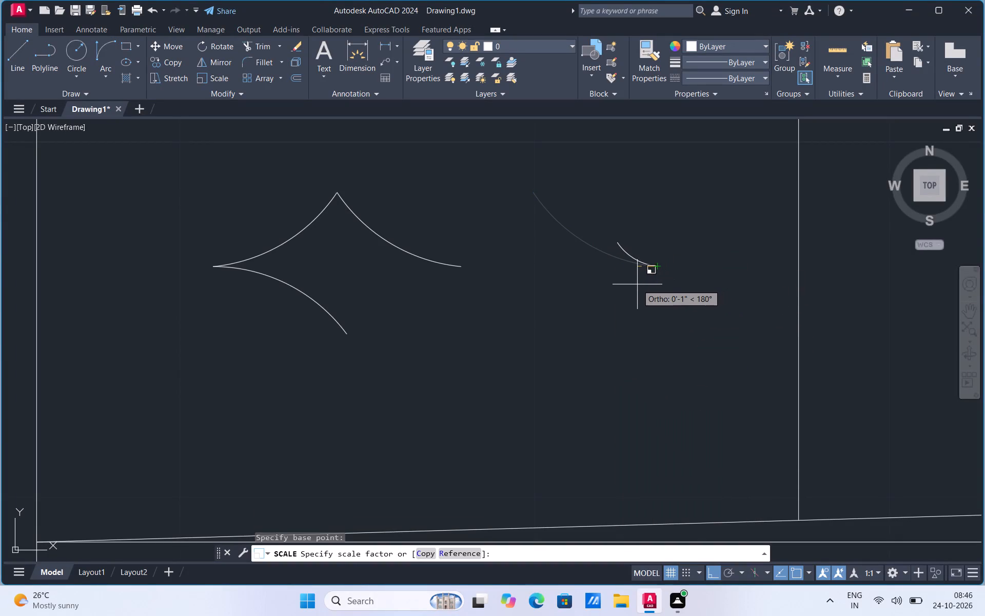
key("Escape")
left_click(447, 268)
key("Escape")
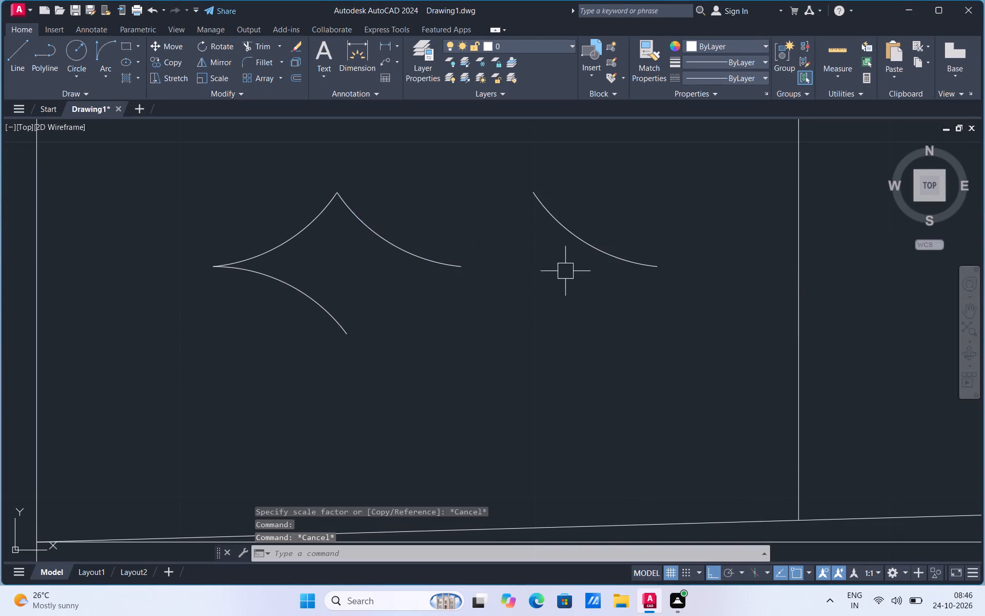
Rotate the copied arc 270° about its lower east end.
left_click(582, 252)
right_click(586, 248)
left_click(624, 380)
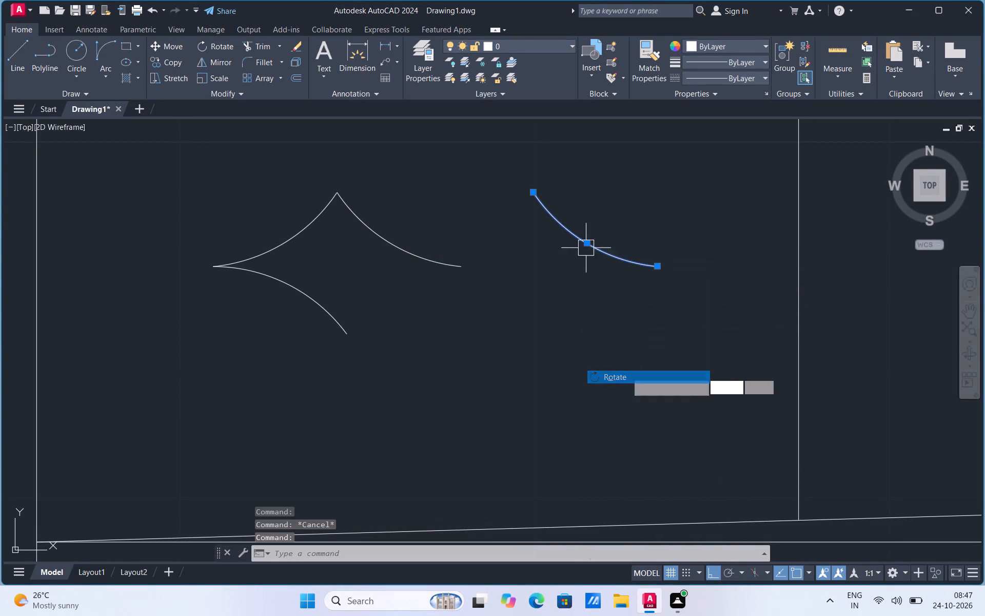
left_click(657, 266)
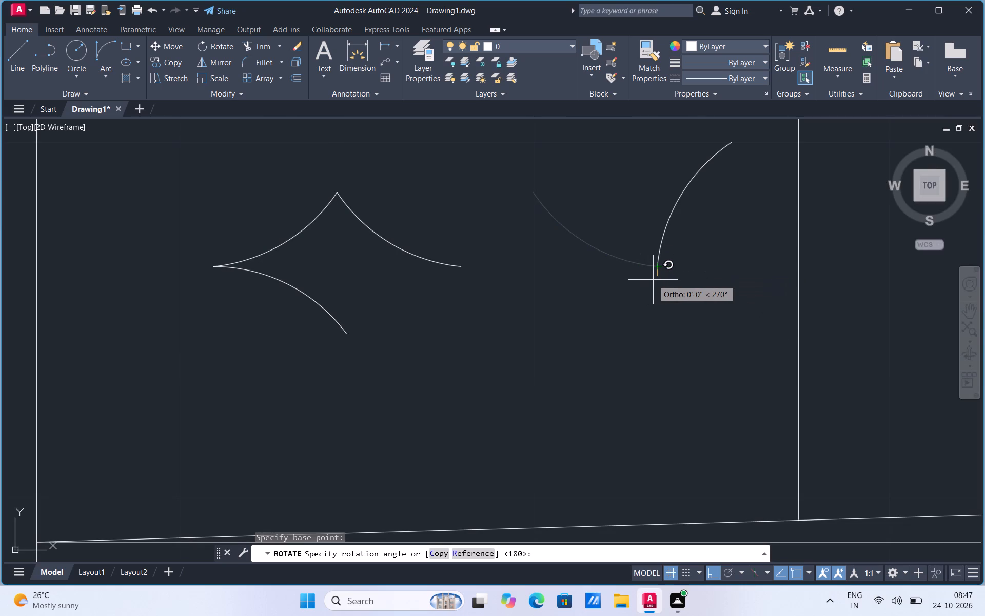
left_click(653, 280)
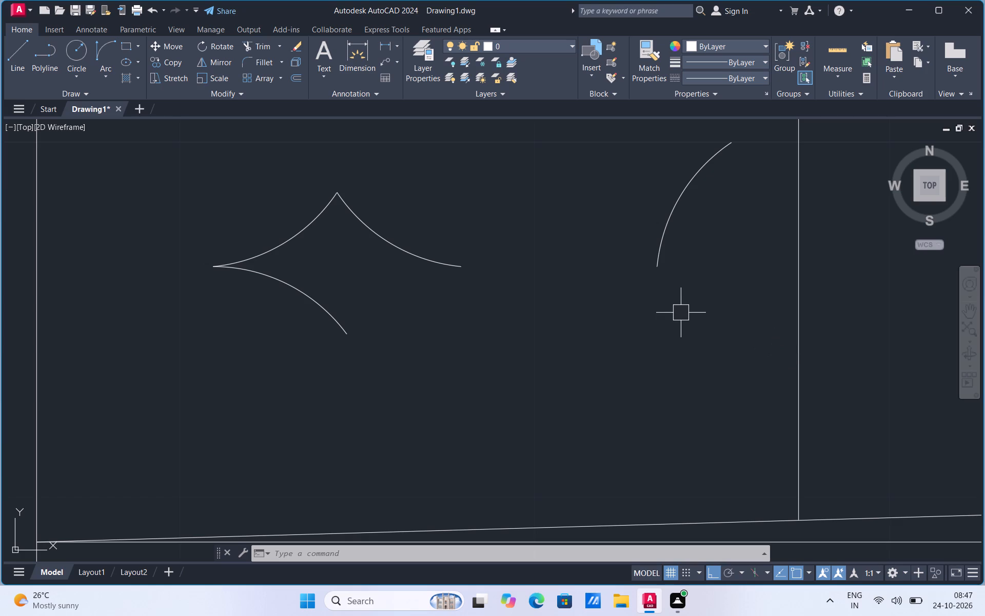
Rotate the copied arc freely with ortho off about its lower end by about 346°.
left_click(667, 225)
right_click(667, 225)
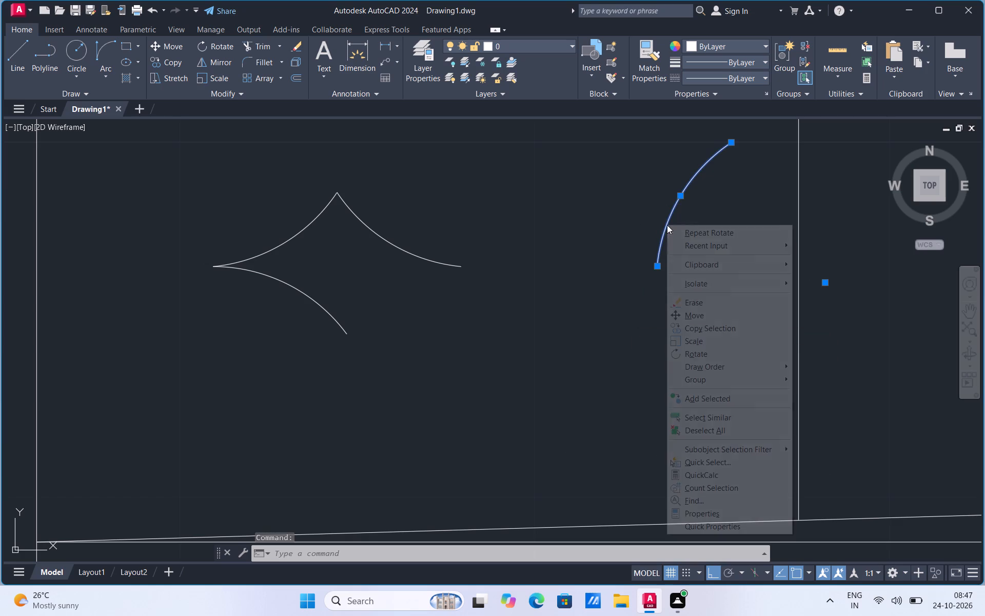
left_click(692, 349)
left_click(658, 267)
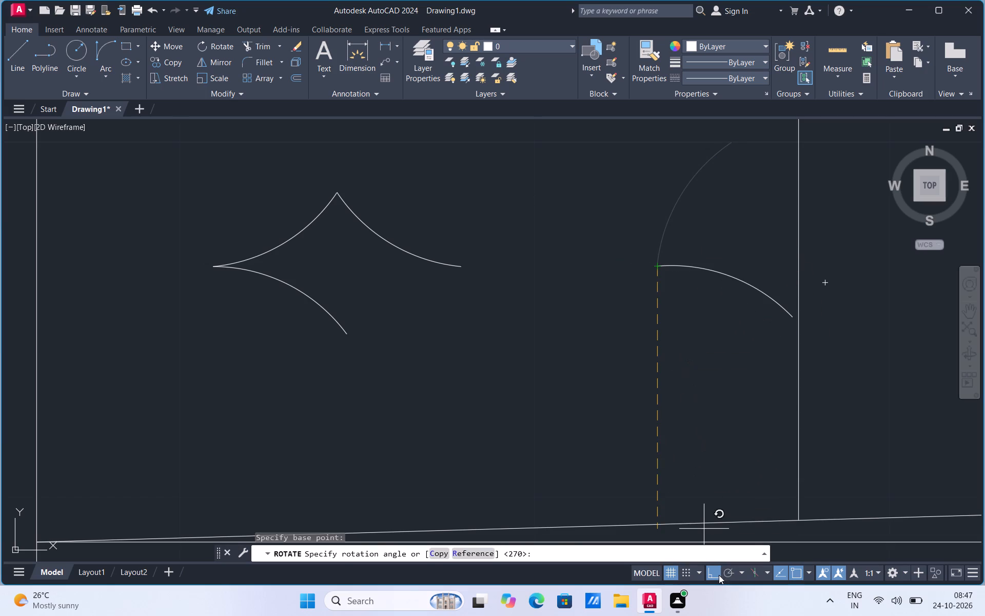
left_click_drag(718, 575, 713, 572)
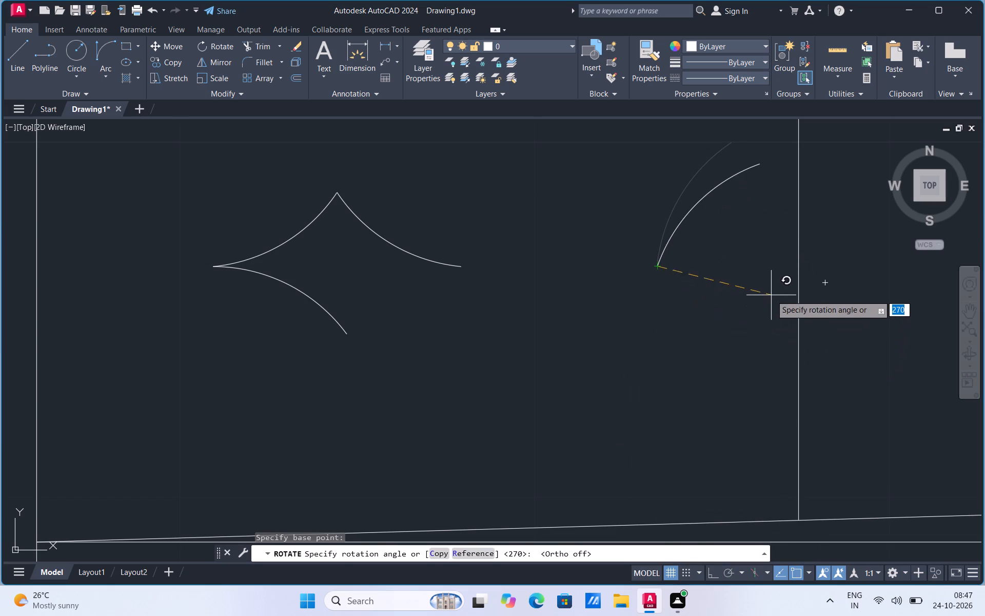
left_click(771, 295)
Move the rotated arc by its upper end onto the east tip of the motif.
left_click(695, 211)
right_click(695, 211)
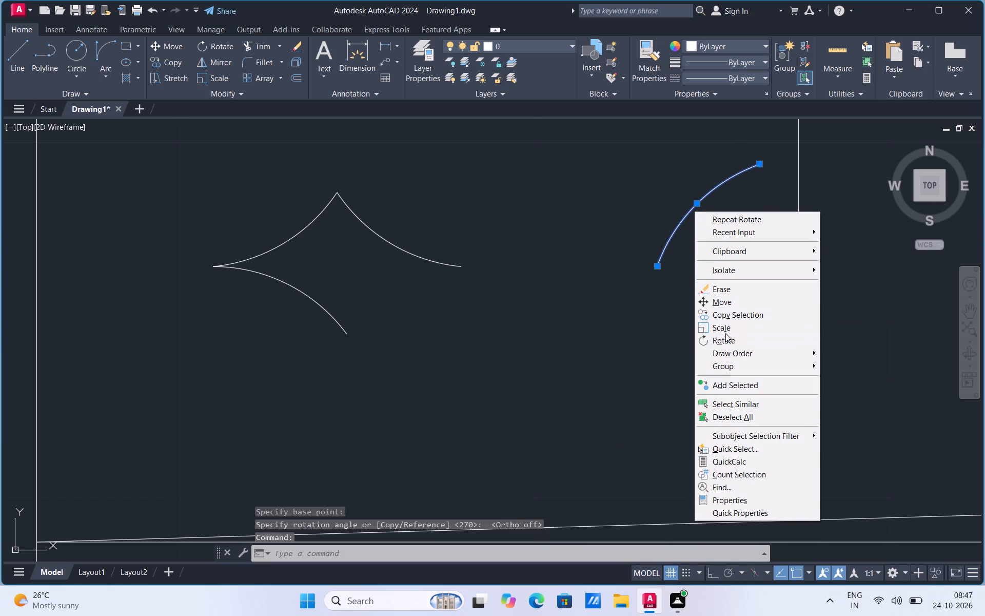
left_click(729, 299)
left_click(758, 163)
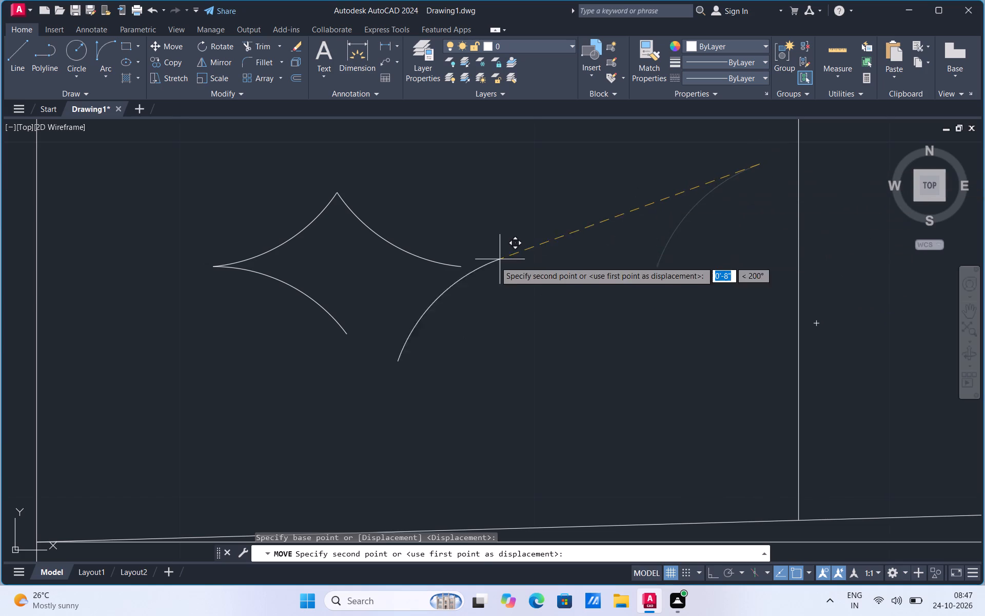
left_click(456, 265)
Rotate the moved arc about the motif's east tip so its lower end crosses the southwest arc's end.
left_click(370, 343)
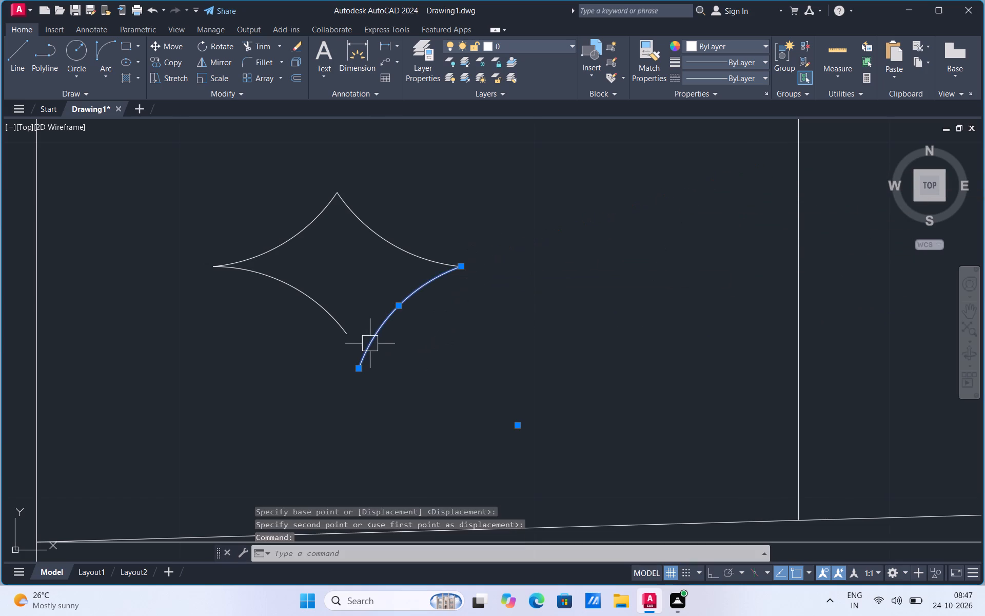
right_click(370, 343)
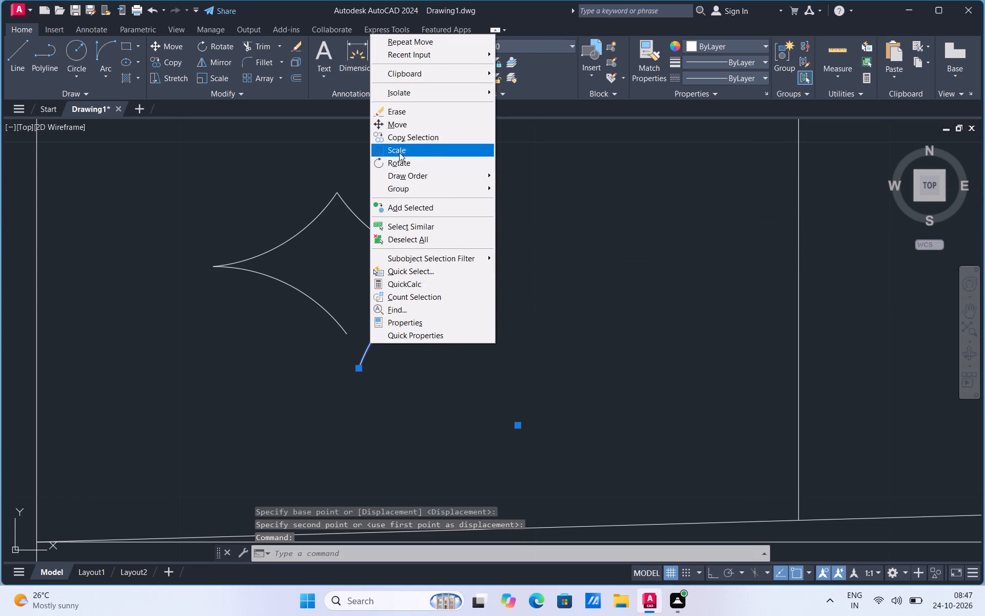
left_click(399, 164)
left_click(459, 268)
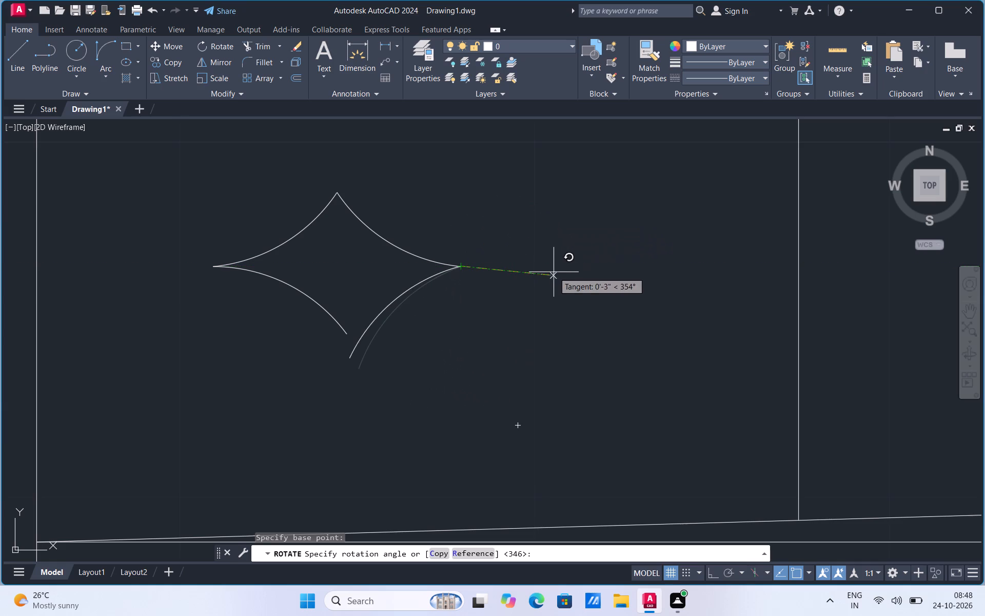
left_click(555, 289)
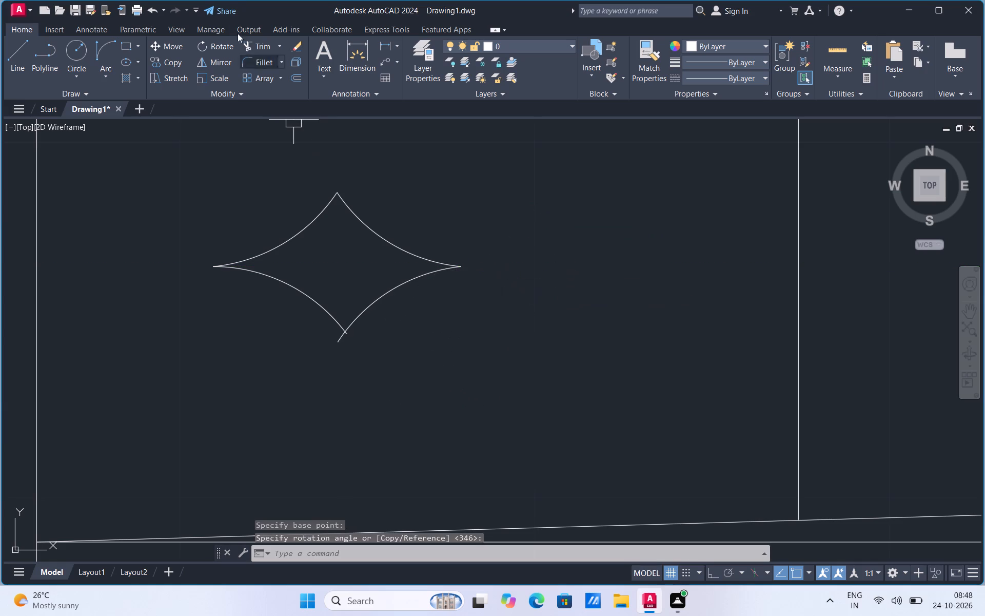
Trim the two overlapping arc ends at the south tip of the four-pointed cushion motif.
left_click(257, 47)
scroll(345, 344, "up", 3)
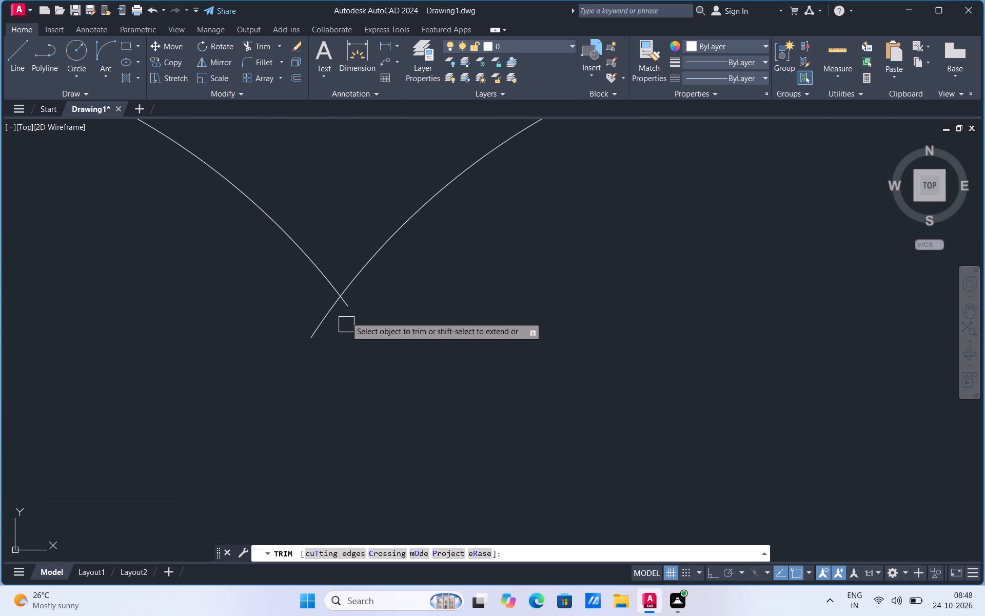
left_click(346, 312)
left_click(323, 328)
scroll(381, 376, "down", 7)
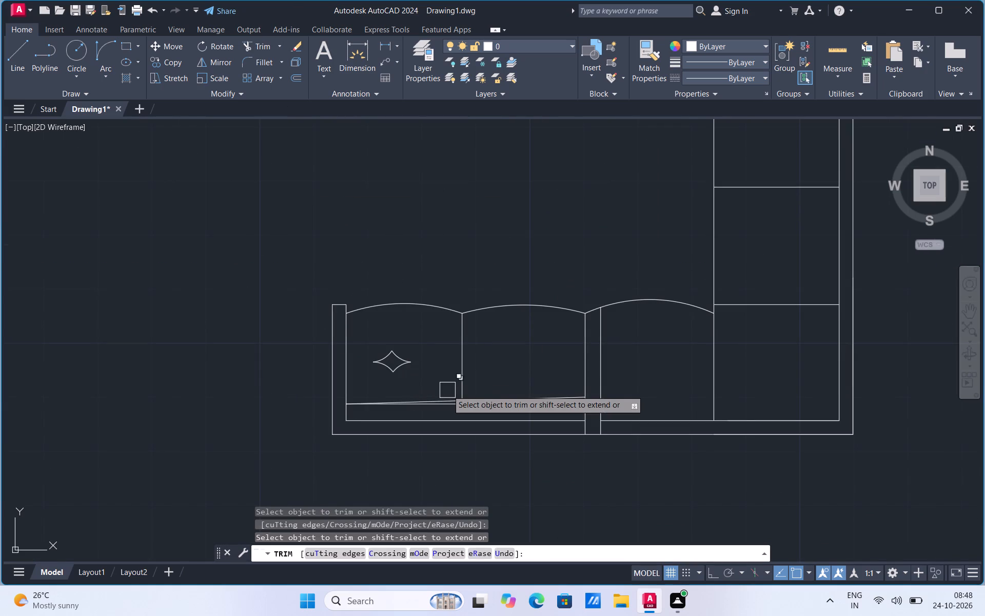
scroll(421, 383, "up", 2)
key("Escape")
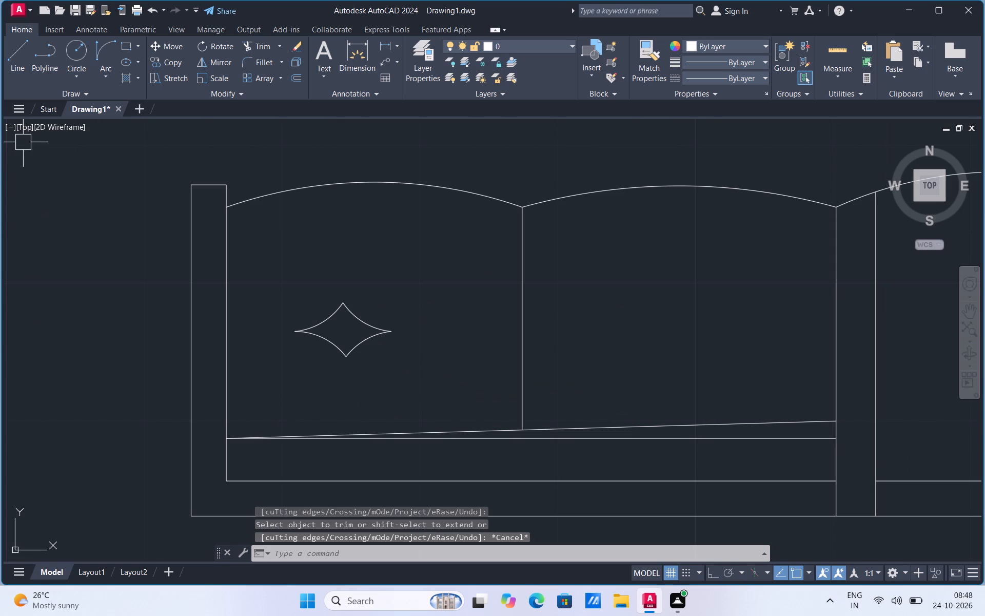
Rotate the whole cushion motif freehand clockwise about its east tip into a diagonal orientation.
left_click(287, 382)
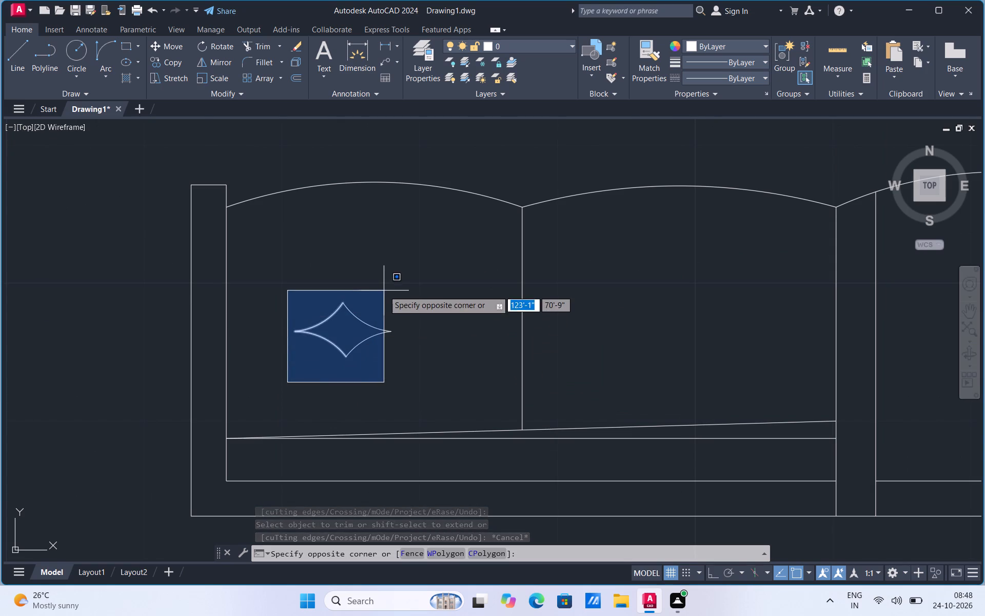
left_click(402, 282)
right_click(402, 286)
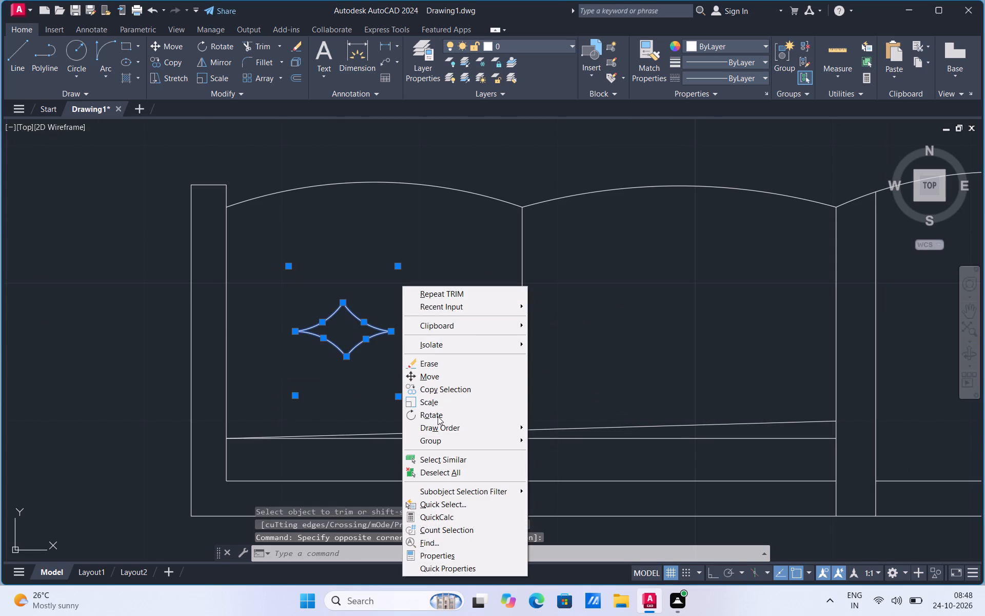
left_click(438, 416)
left_click(390, 338)
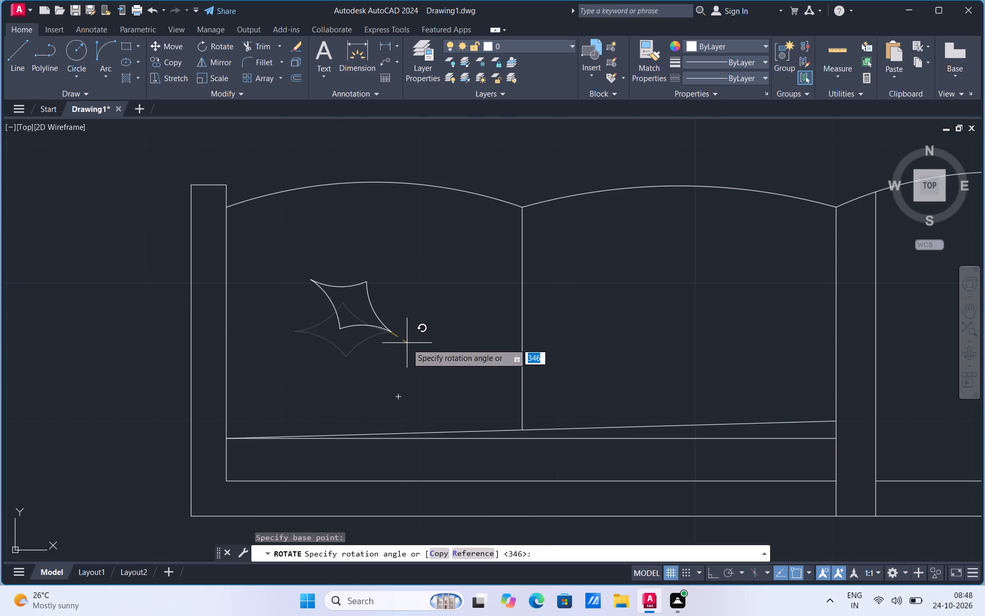
left_click(407, 344)
Scale up the rotated cushion motif freehand from a base point just southeast of its lower tip.
left_click(295, 366)
left_click(416, 251)
right_click(401, 293)
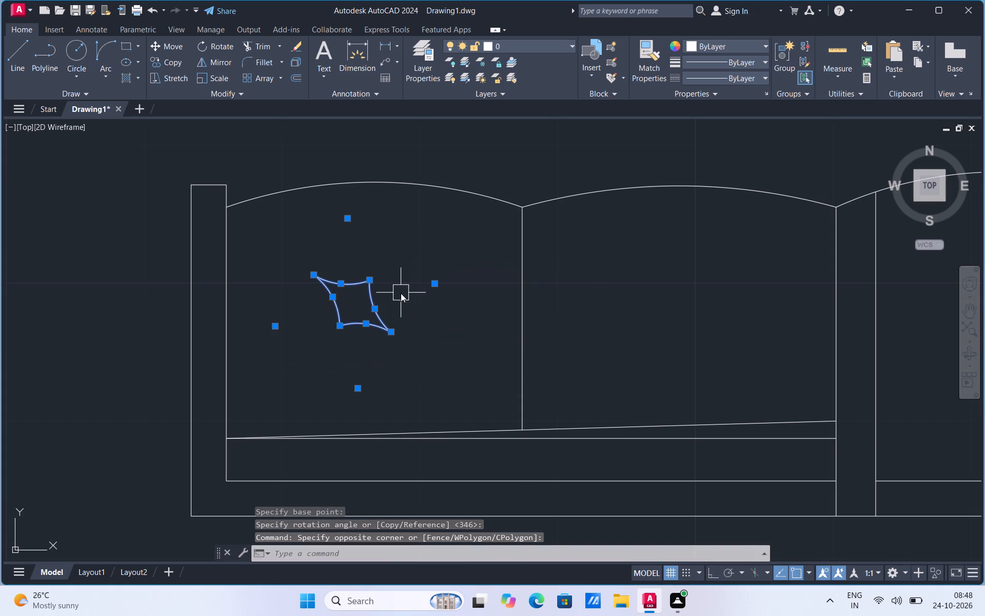
left_click(439, 412)
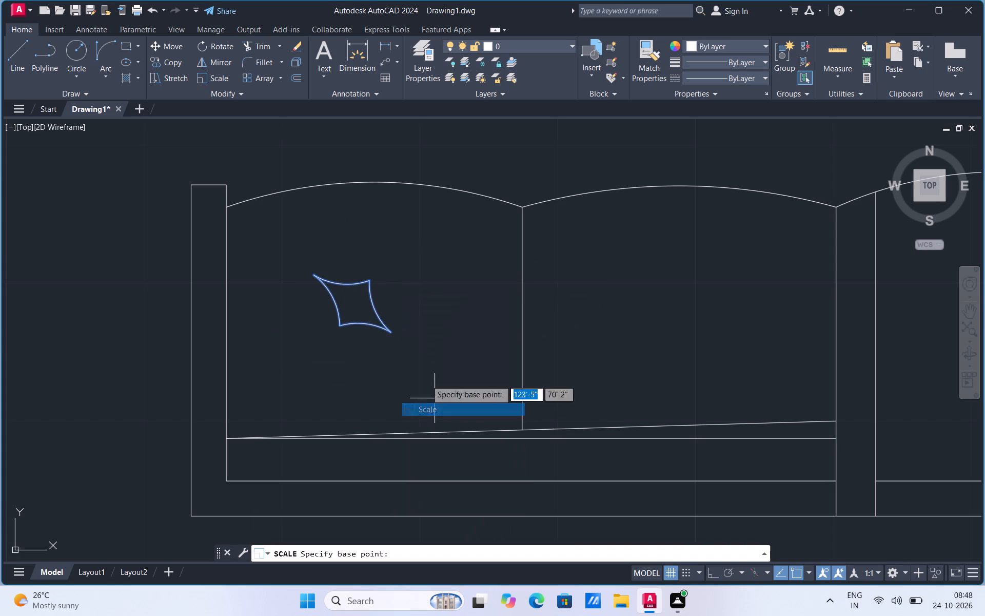
left_click(411, 345)
left_click(501, 332)
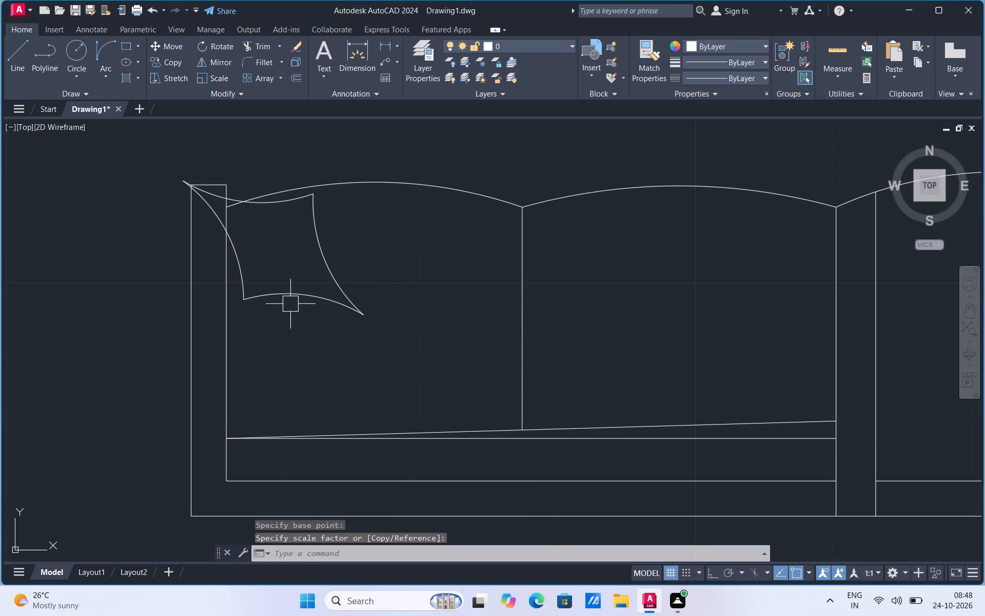
Move the enlarged cushion motif about 11" down to the southwest corner of the sofa's first seat.
left_click(290, 303)
left_click_drag(294, 283, 289, 290)
left_click(279, 297)
left_click(246, 280)
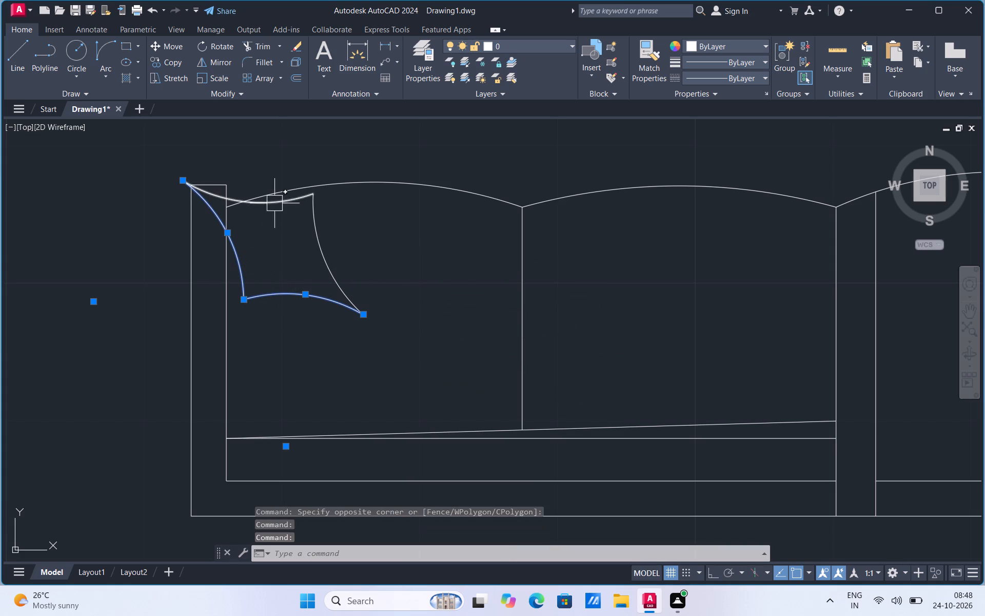
left_click(274, 203)
left_click(320, 246)
right_click(320, 246)
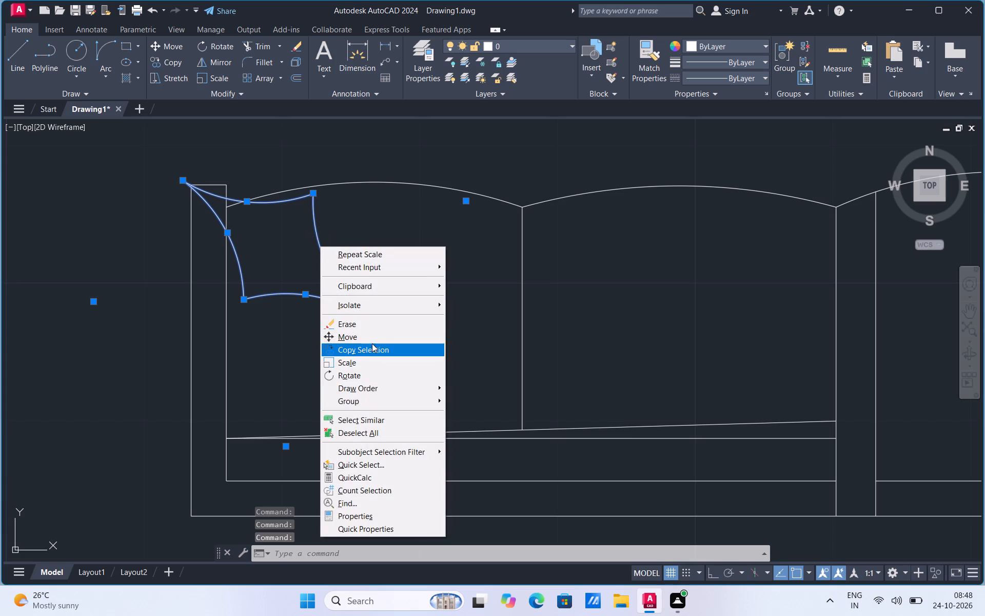
left_click(371, 341)
left_click(289, 283)
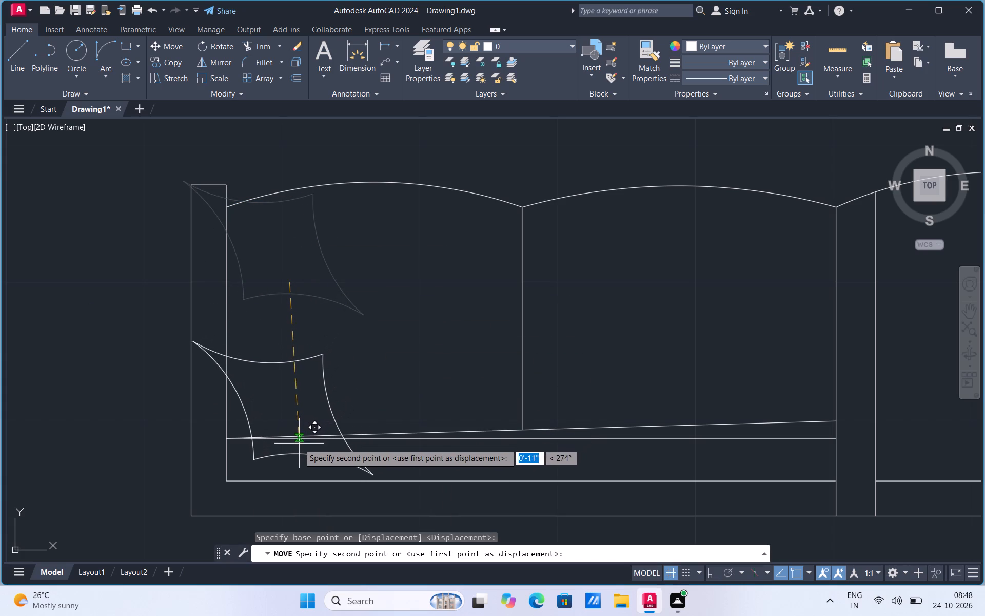
left_click(304, 441)
Copy the cushion motif about 3'-9" straight east, over the start of the third seat.
left_click(341, 401)
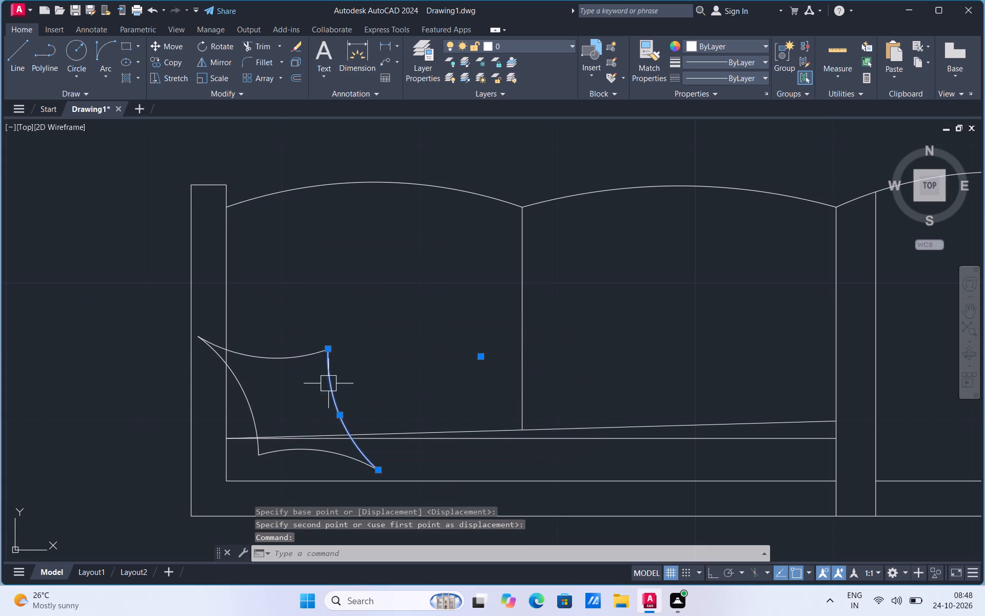
left_click_drag(296, 353, 293, 357)
left_click(248, 407)
left_click(300, 454)
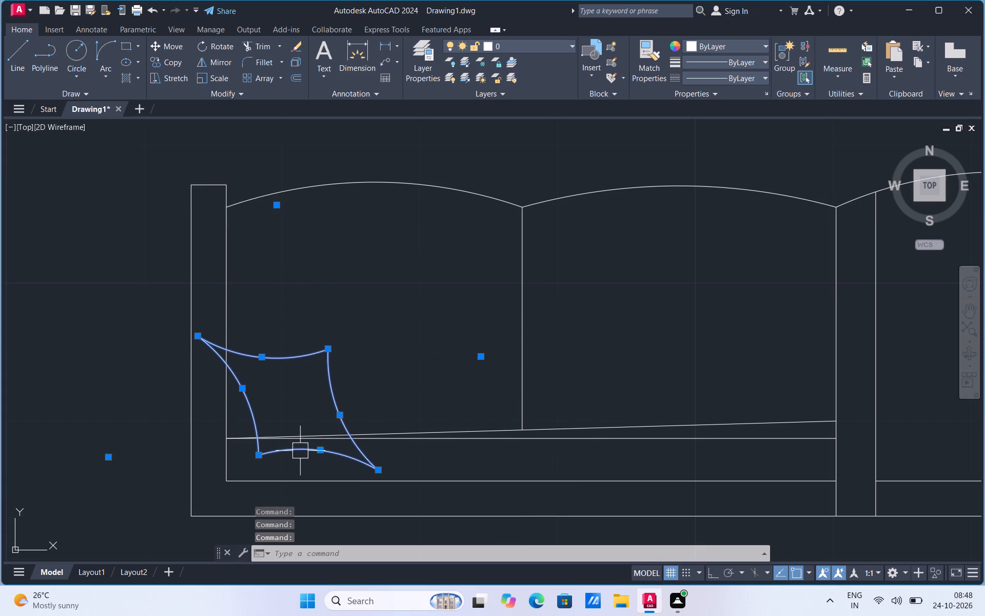
right_click(293, 405)
left_click(354, 216)
left_click_drag(303, 368, 309, 365)
scroll(323, 348, "down", 2)
scroll(533, 358, "up", 1)
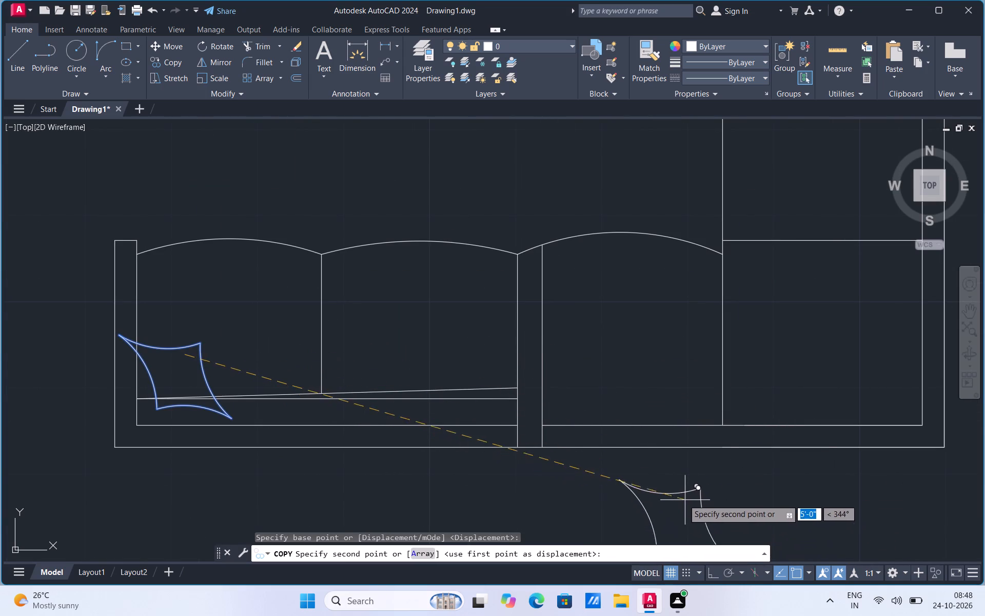
scroll(665, 484, "up", 1)
scroll(463, 473, "down", 1)
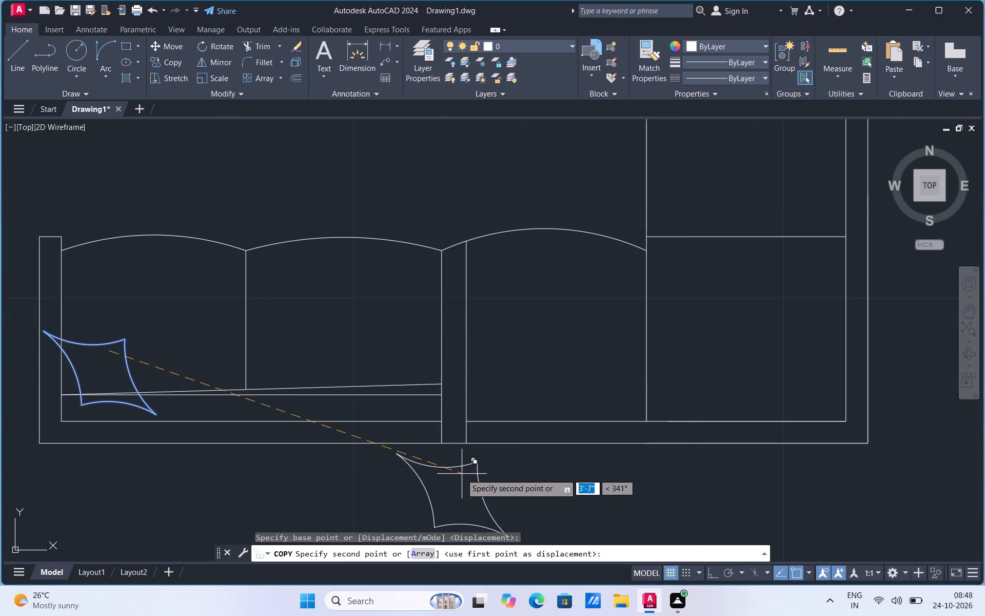
left_click(499, 350)
key("Escape")
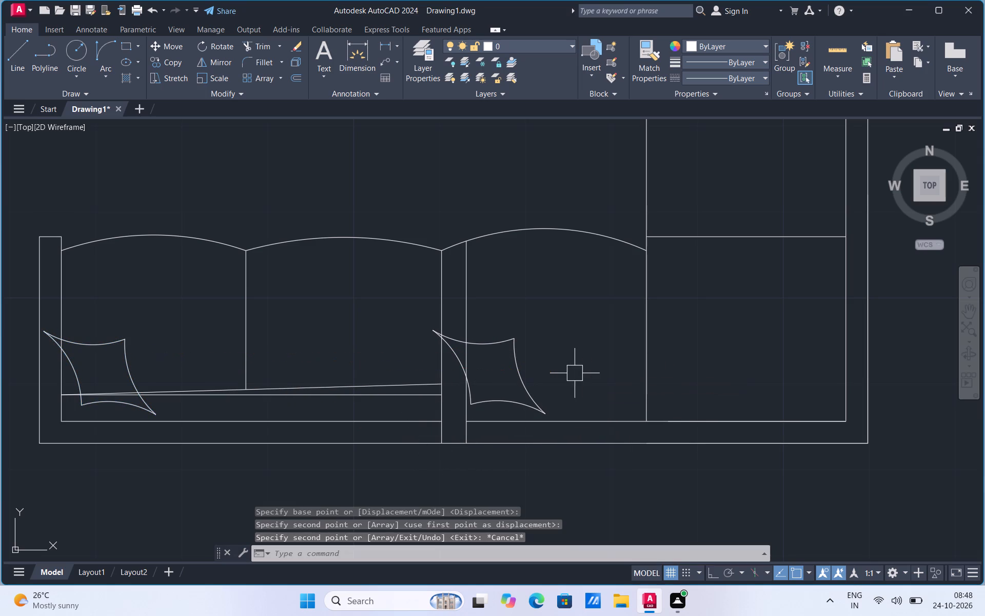
Draw a horizontal line from the middle armrest's east edge to the inner east back line, level with the existing backrest line.
left_click_drag(11, 62, 14, 73)
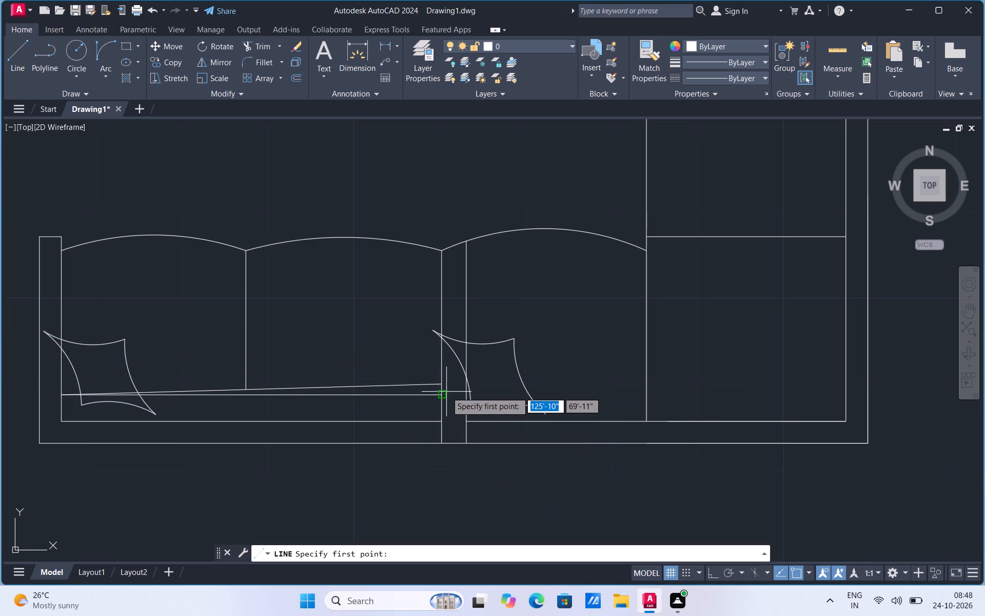
left_click(464, 393)
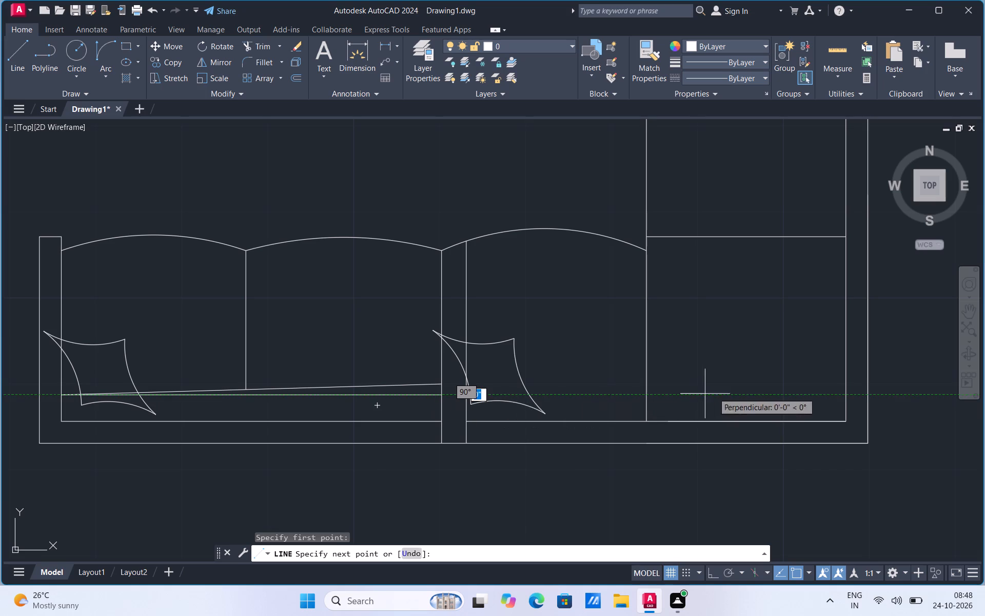
left_click(844, 394)
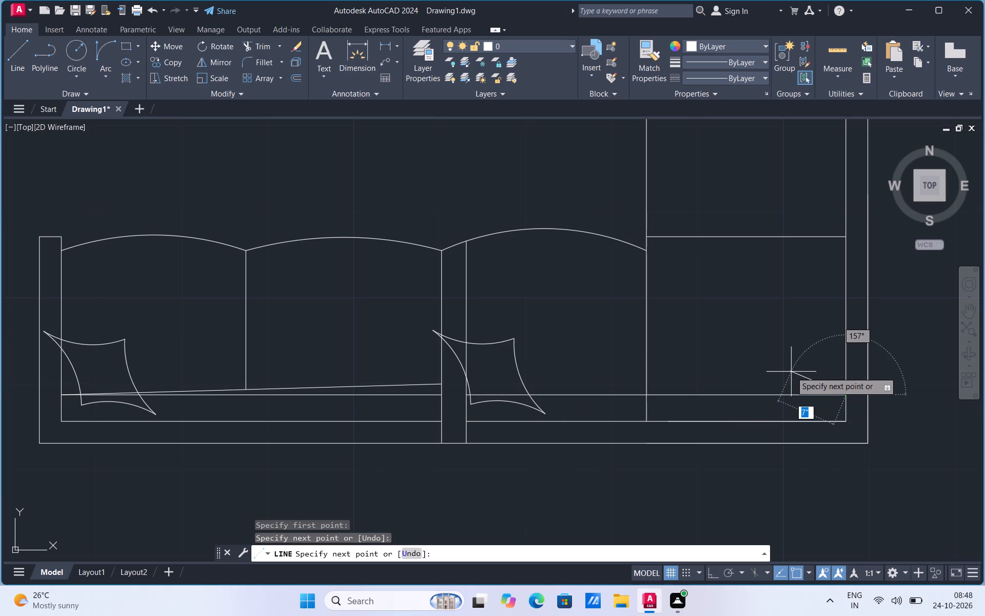
key("Escape")
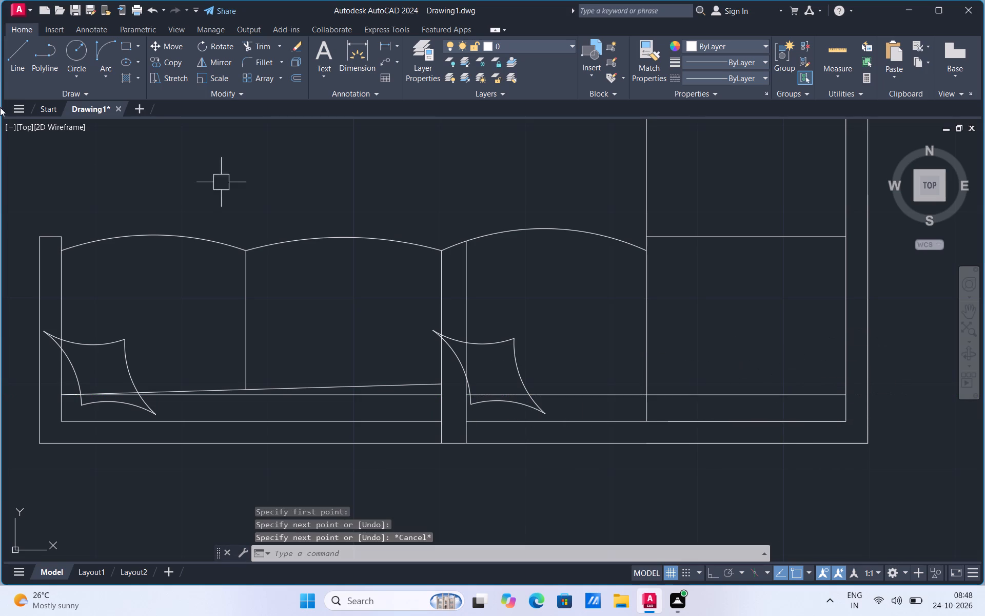
Draw a sloping line about 3'-8" long at about 2° from the new line's west end to the inner east back line.
left_click(7, 56)
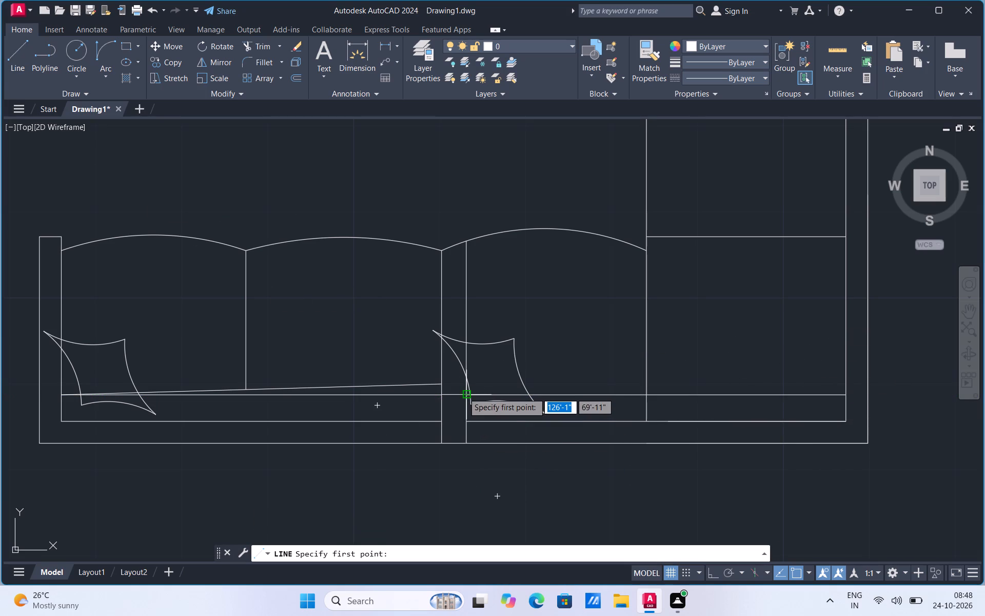
left_click(463, 393)
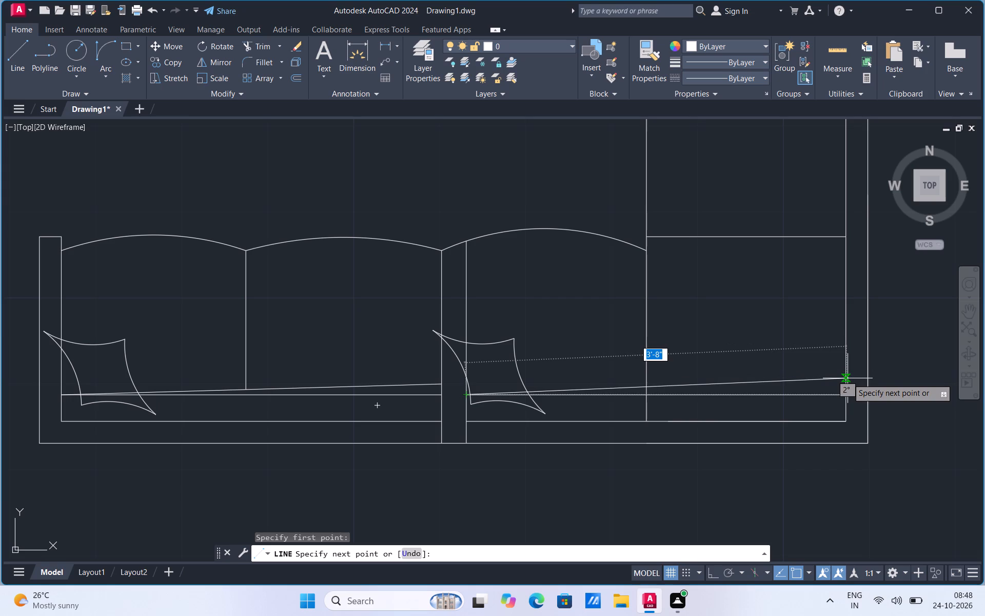
left_click(848, 378)
Trim the vertical divider between the third seat and the corner seat below the sloping line.
left_click(258, 49)
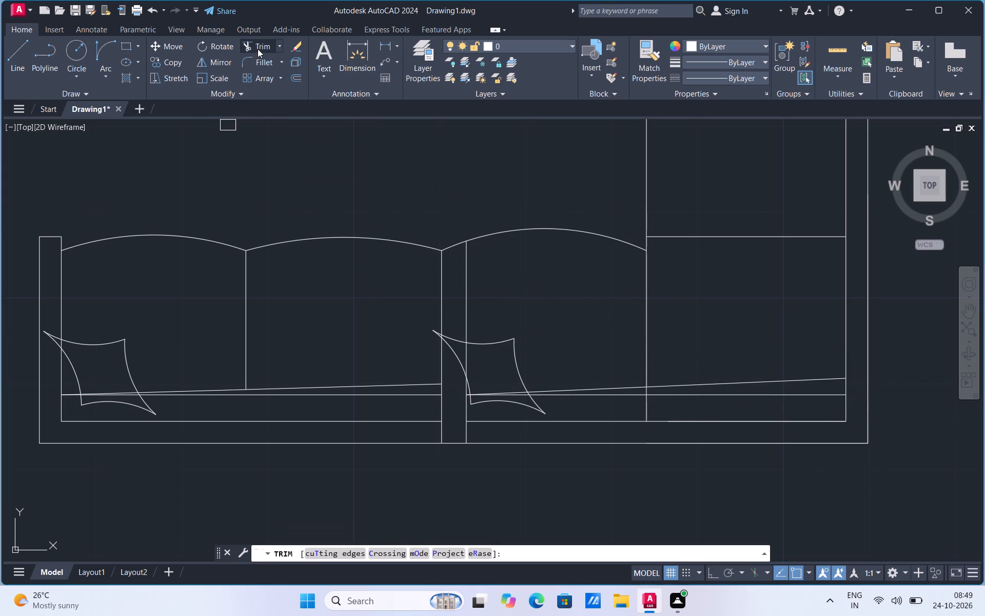
scroll(649, 406, "up", 2)
left_click(645, 409)
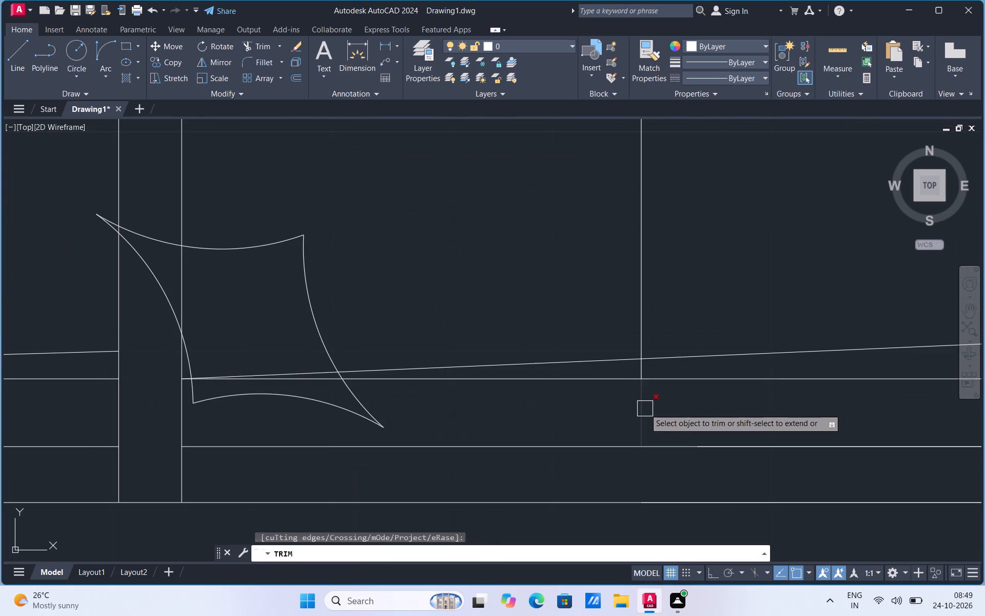
scroll(659, 371, "up", 2)
left_click(613, 363)
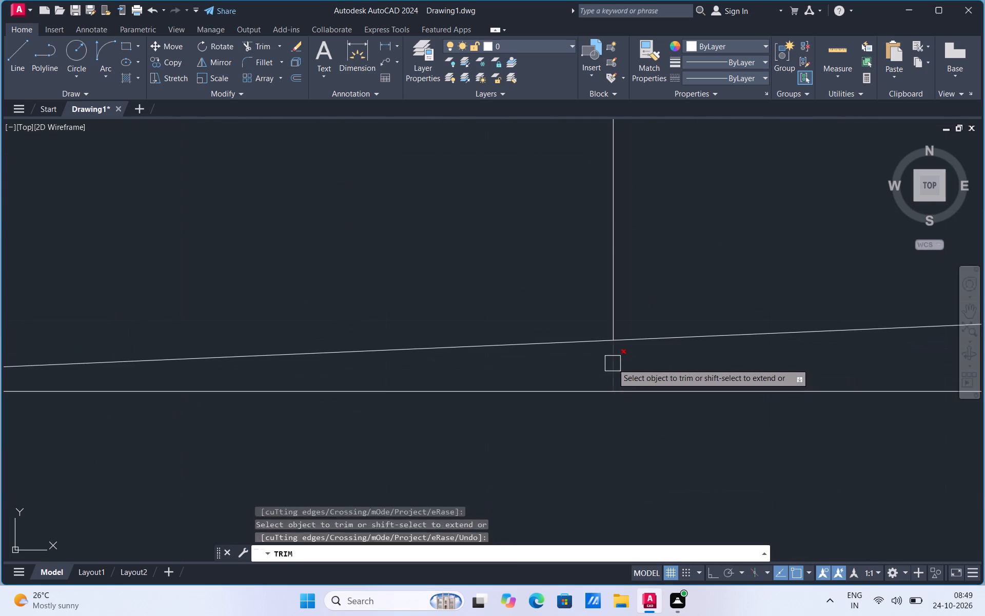
scroll(592, 452, "down", 4)
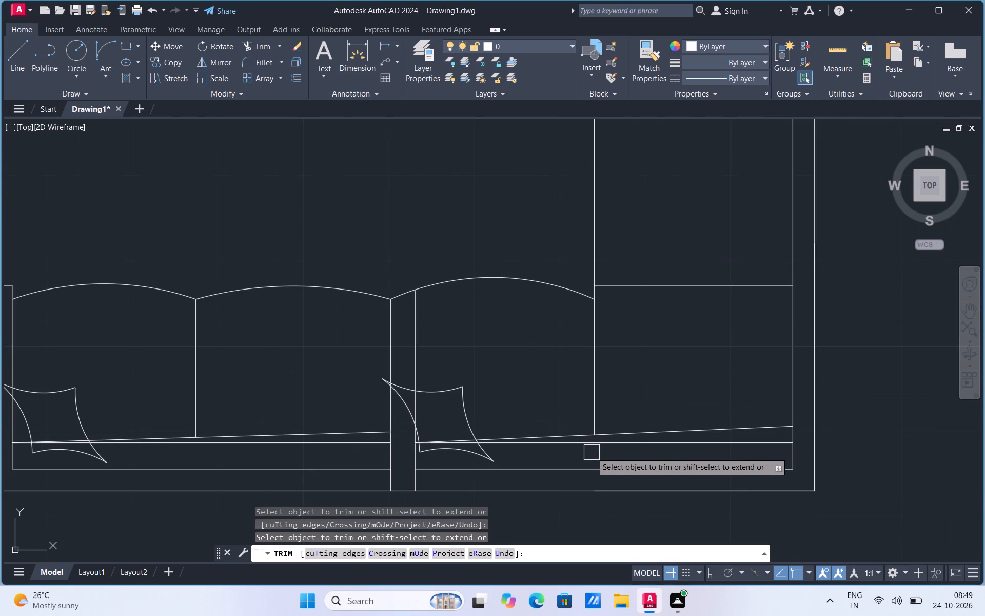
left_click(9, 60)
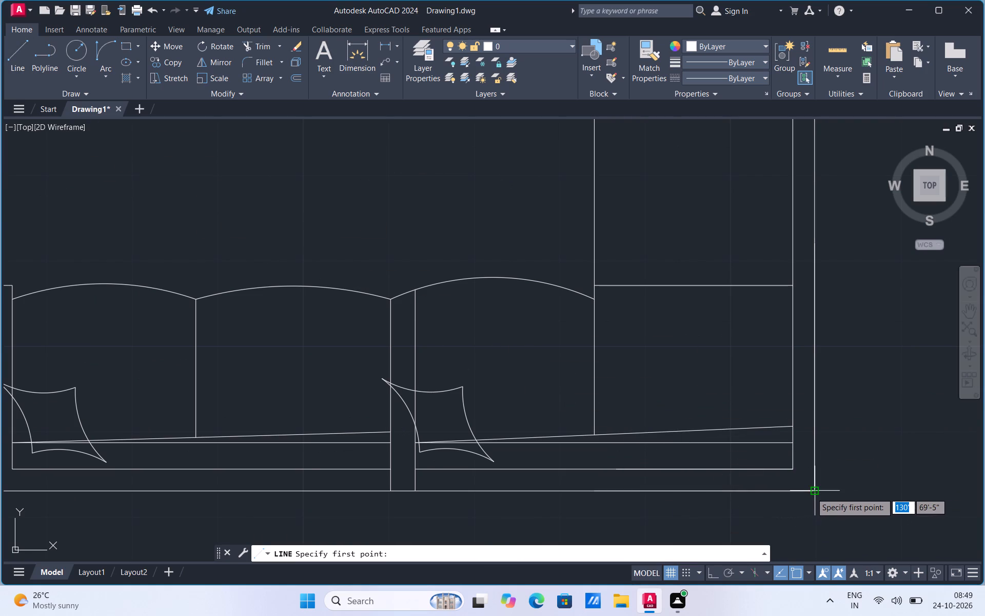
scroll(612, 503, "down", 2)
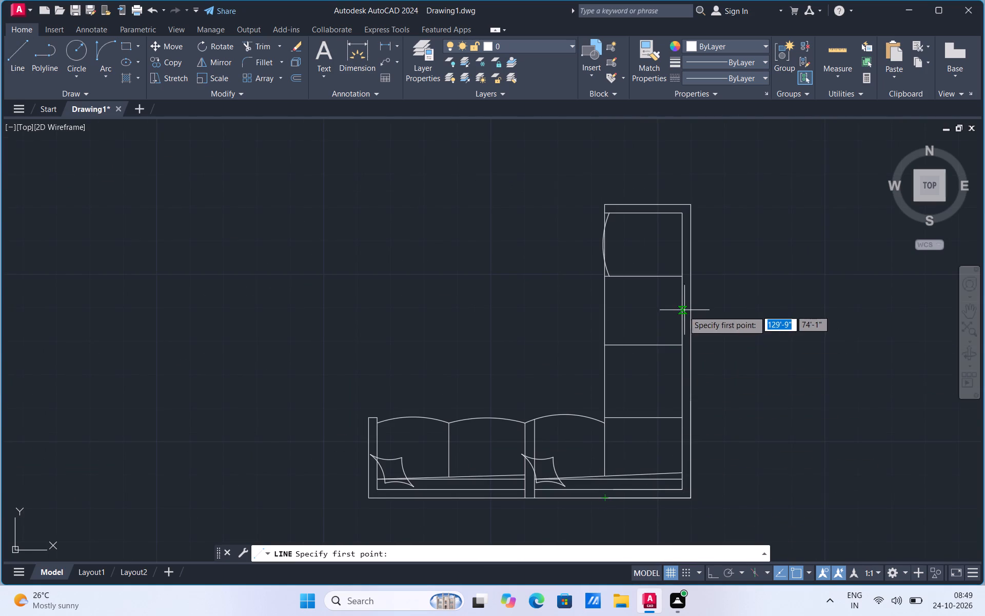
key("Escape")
Copy the inner east back line of the sofa's vertical wing a short distance west from its upper end.
scroll(667, 283, "up", 1)
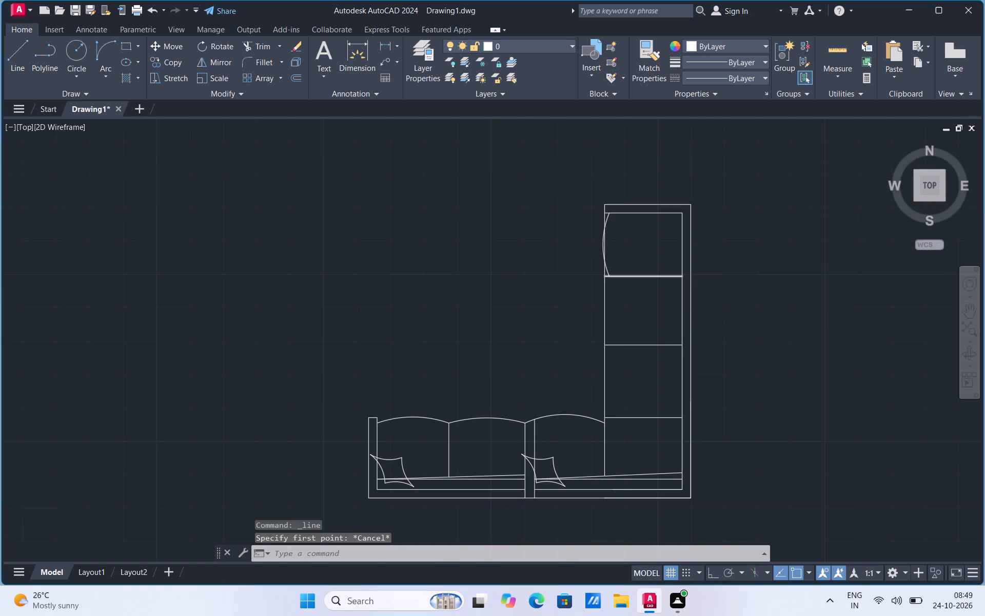
left_click(693, 312)
right_click(693, 313)
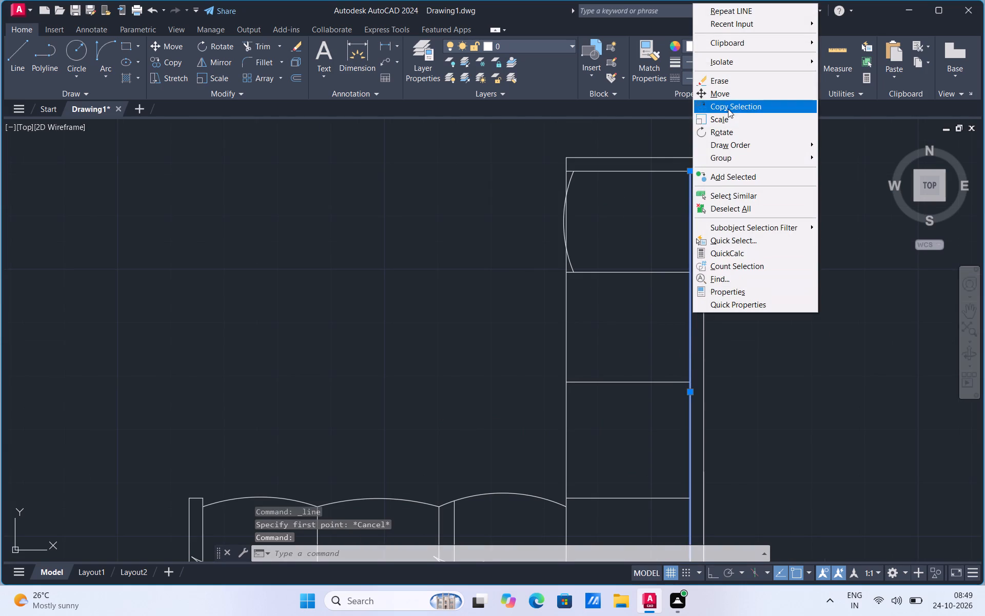
left_click(728, 109)
left_click(689, 174)
left_click(665, 176)
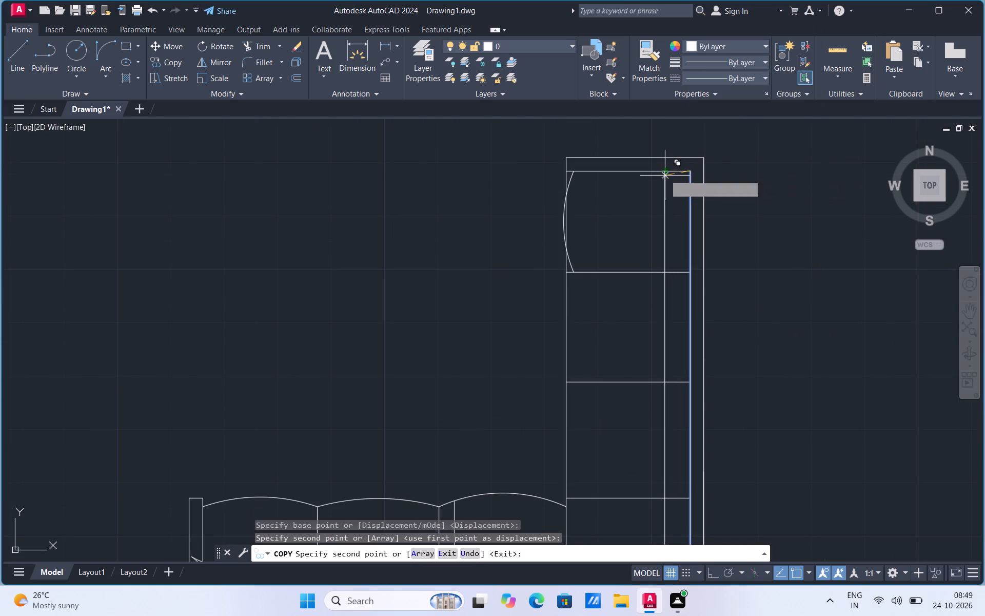
Trim the three seat dividers, the sloping line and the horizontal backrest line between the copied vertical line and the inner east back line.
left_click(268, 47)
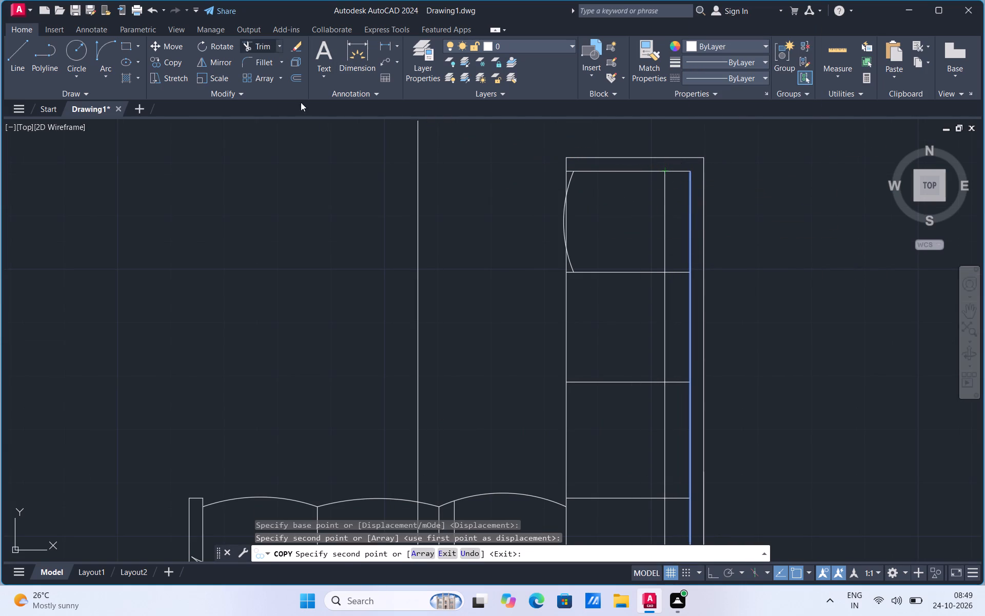
left_click_drag(676, 275, 676, 281)
left_click(676, 382)
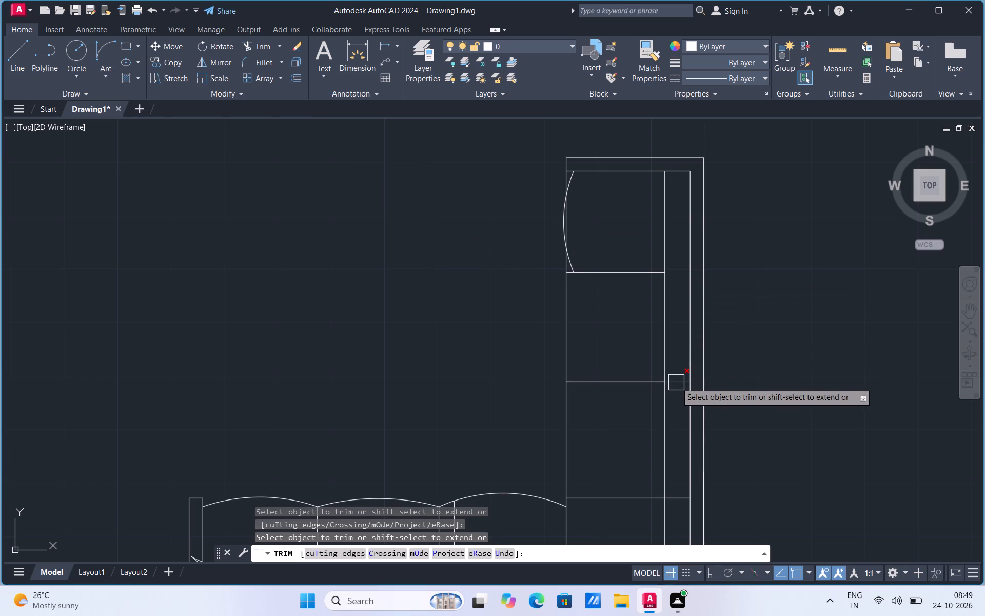
scroll(658, 268, "down", 3)
scroll(662, 357, "up", 2)
scroll(662, 267, "up", 3)
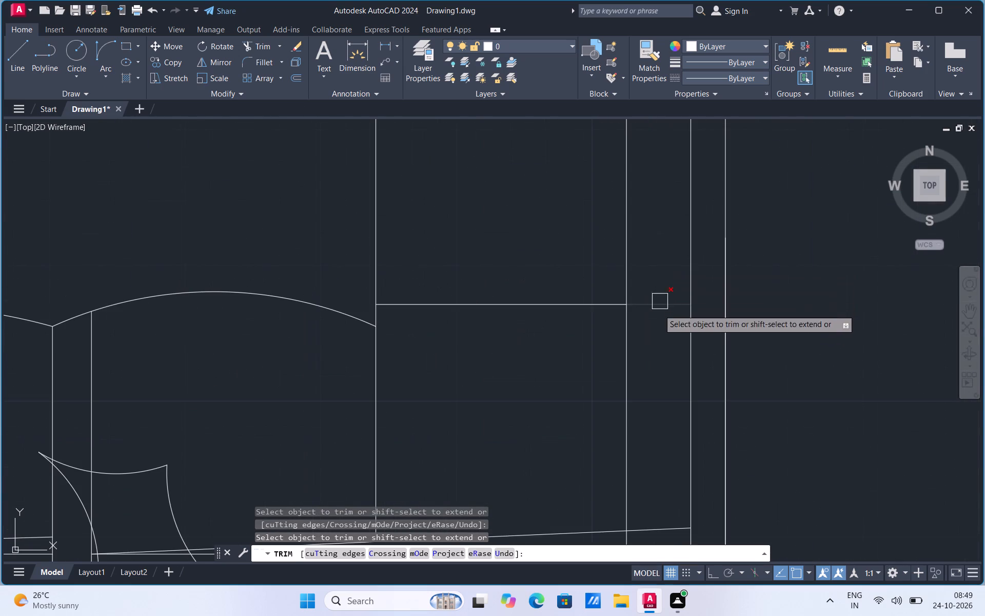
left_click(659, 311)
scroll(658, 300, "down", 2)
scroll(656, 393, "up", 2)
left_click(655, 388)
left_click(653, 408)
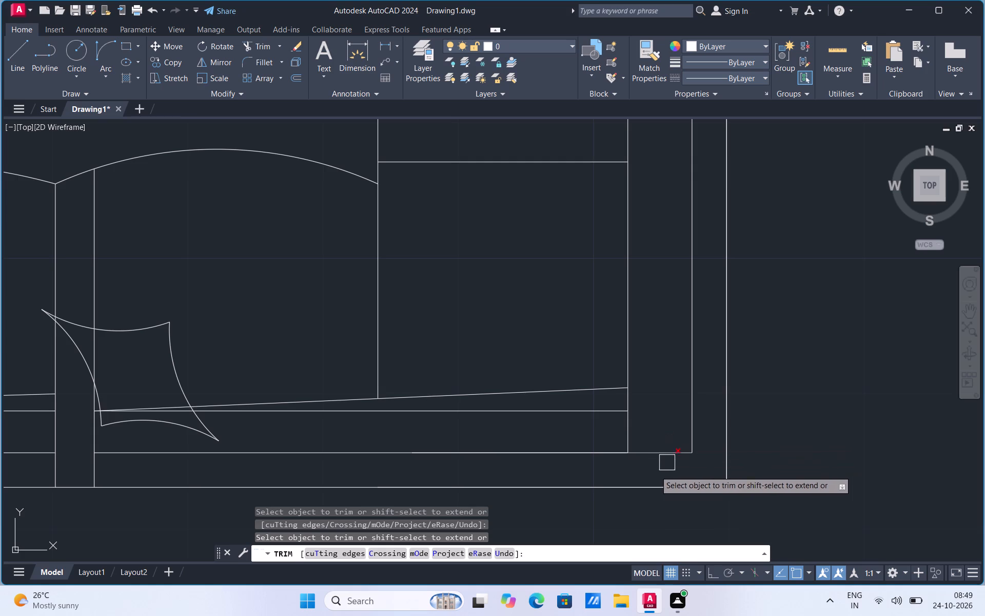
Draw a diagonal line about 9" long at about 37° from the backrest lines' corner intersection to the sofa's outer southeast corner.
left_click(8, 70)
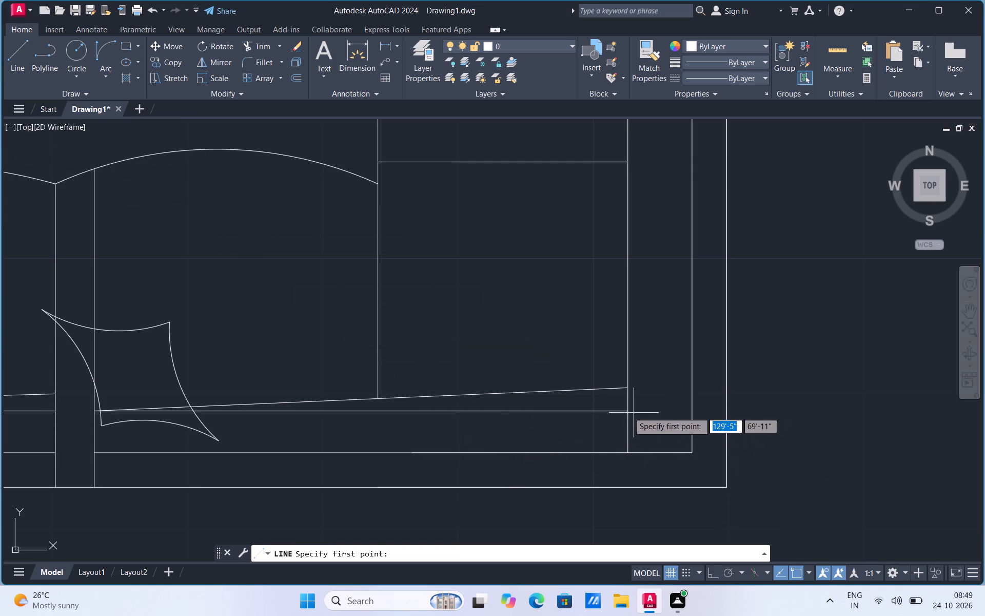
left_click(627, 412)
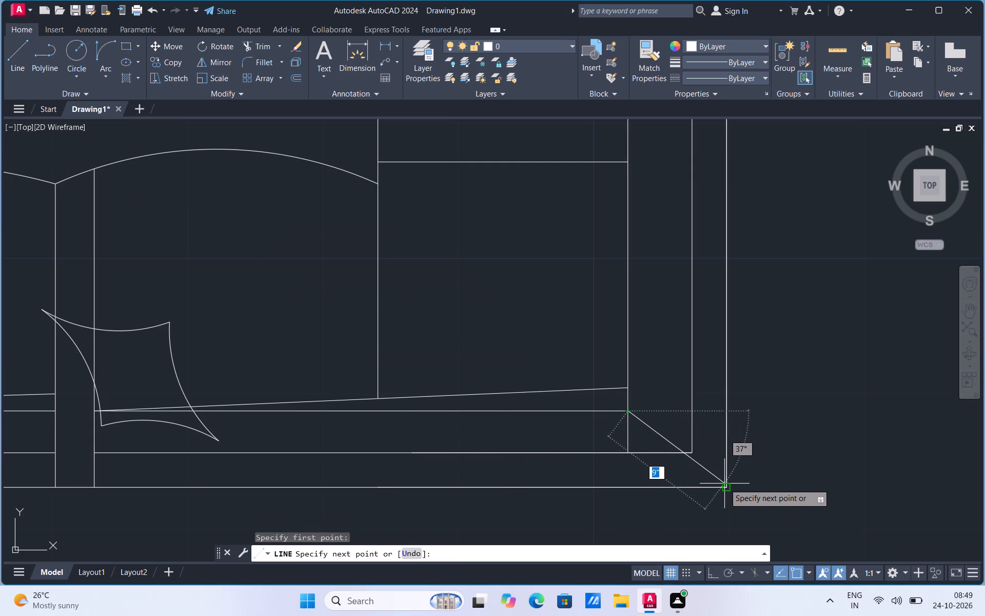
left_click(725, 489)
Trim the copied vertical line below its intersection with the horizontal backrest line at the corner seat.
left_click(261, 51)
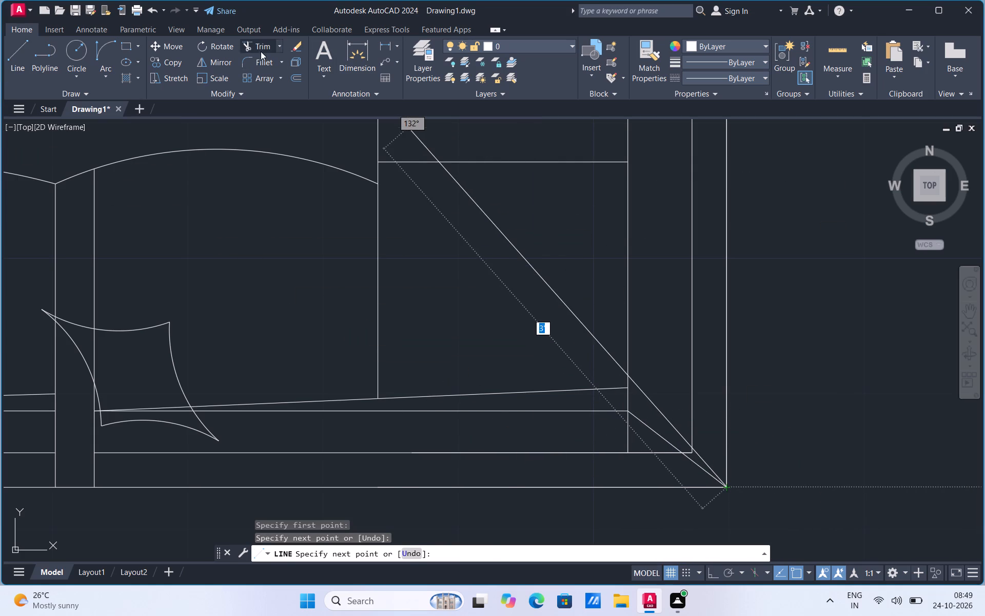
left_click(625, 442)
scroll(687, 512, "down", 2)
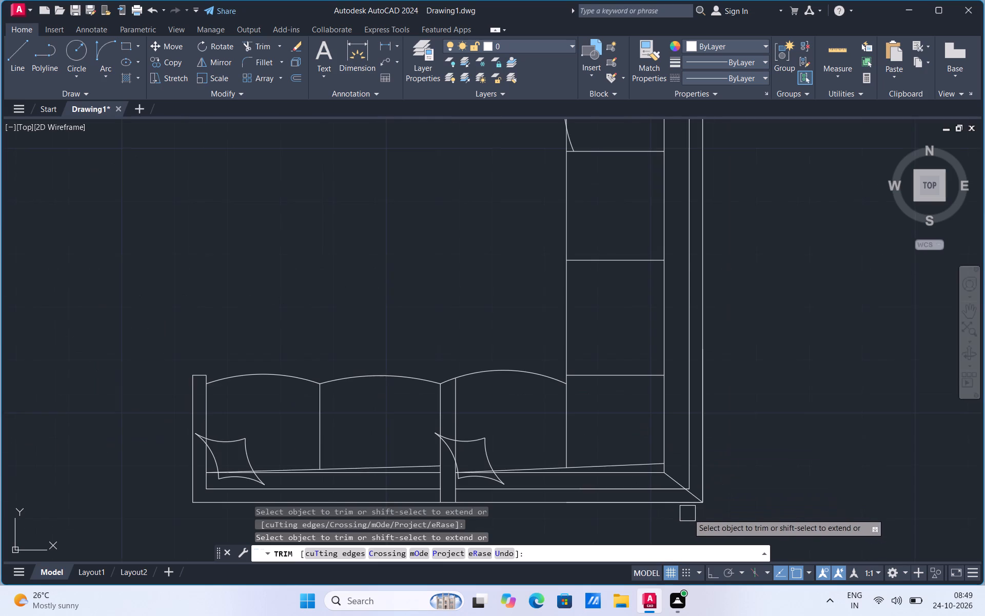
scroll(683, 505, "up", 2)
scroll(586, 480, "down", 3)
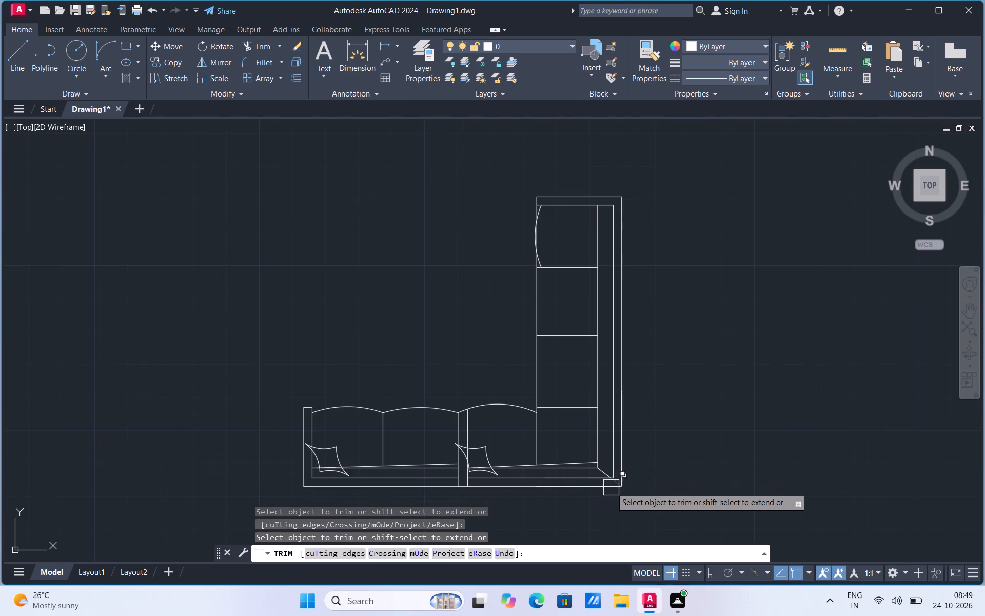
scroll(610, 488, "up", 3)
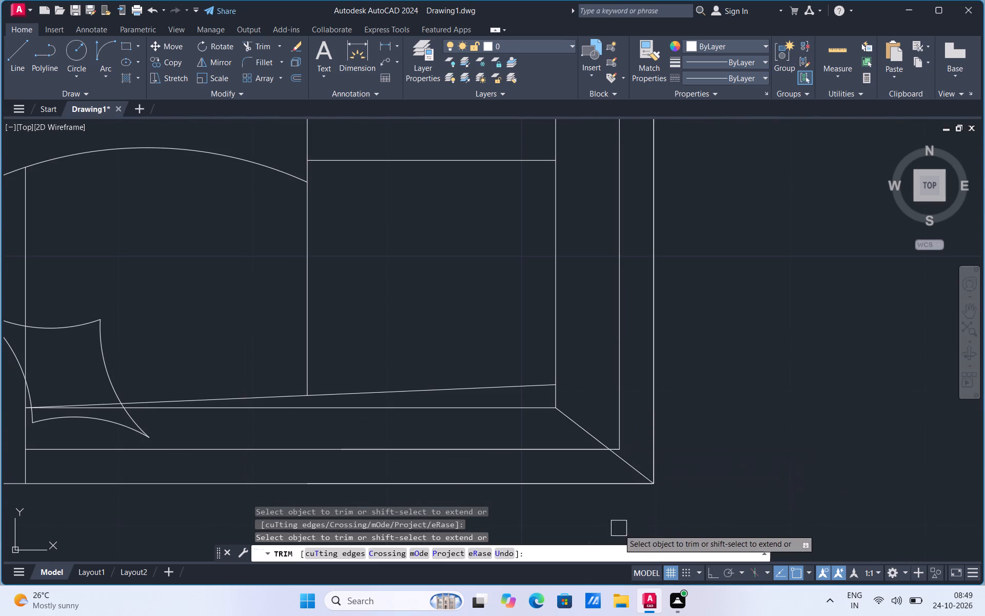
scroll(619, 531, "down", 3)
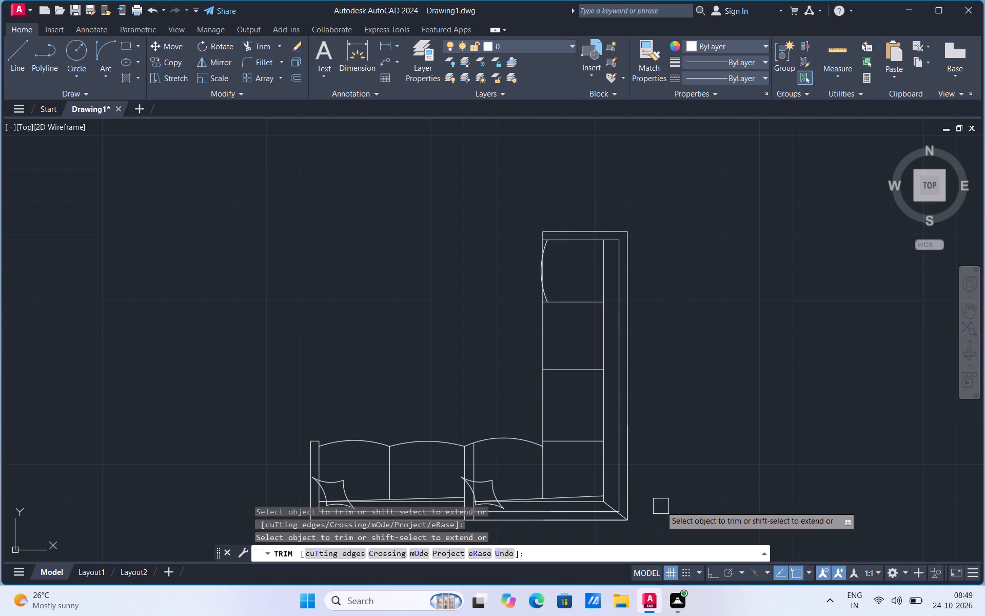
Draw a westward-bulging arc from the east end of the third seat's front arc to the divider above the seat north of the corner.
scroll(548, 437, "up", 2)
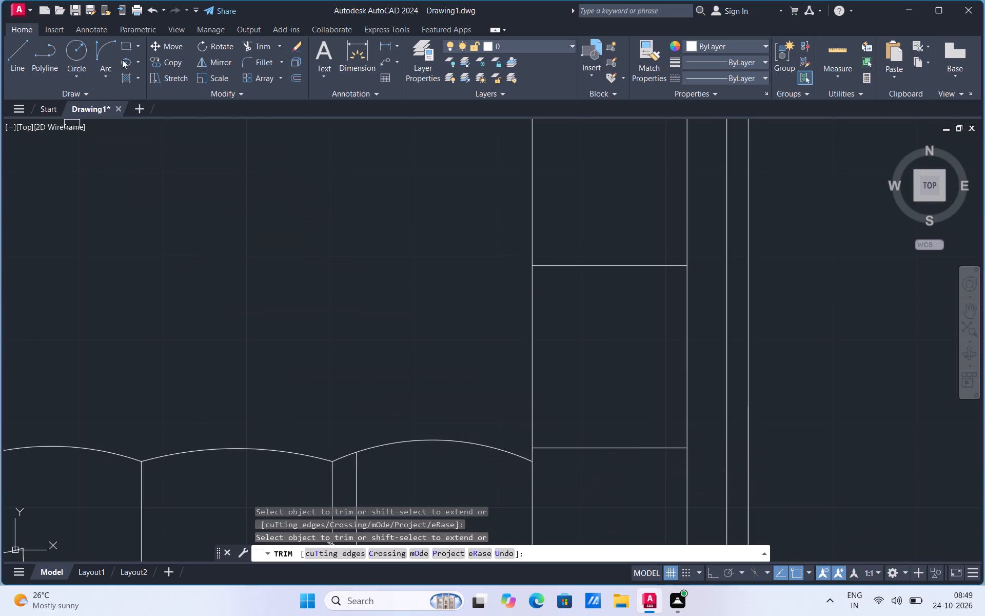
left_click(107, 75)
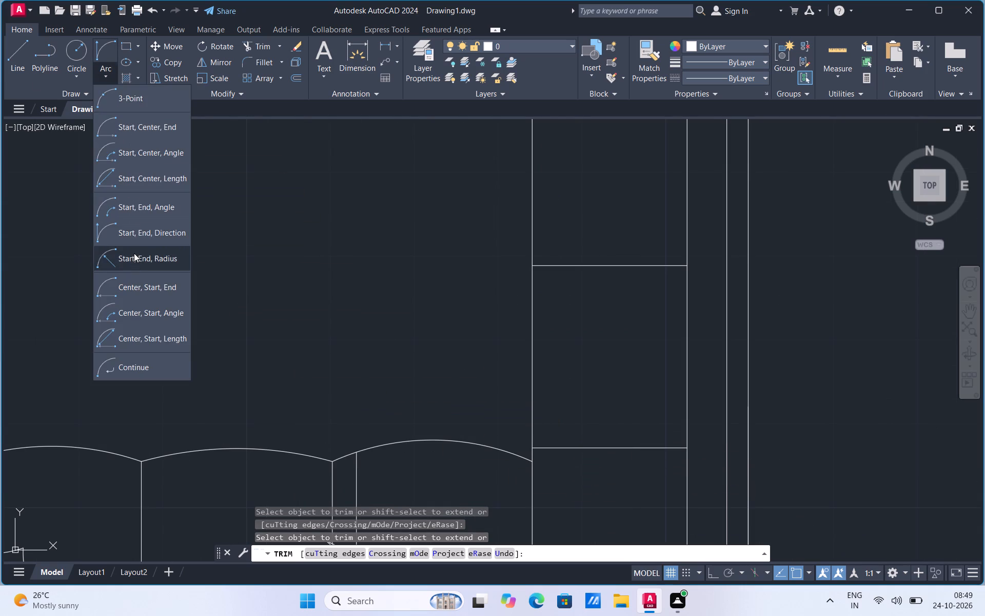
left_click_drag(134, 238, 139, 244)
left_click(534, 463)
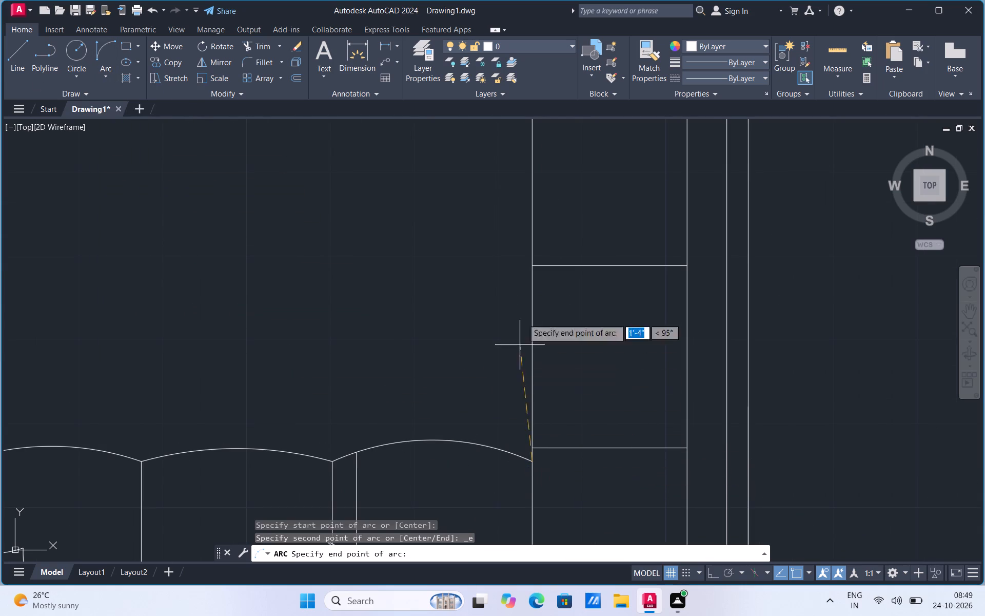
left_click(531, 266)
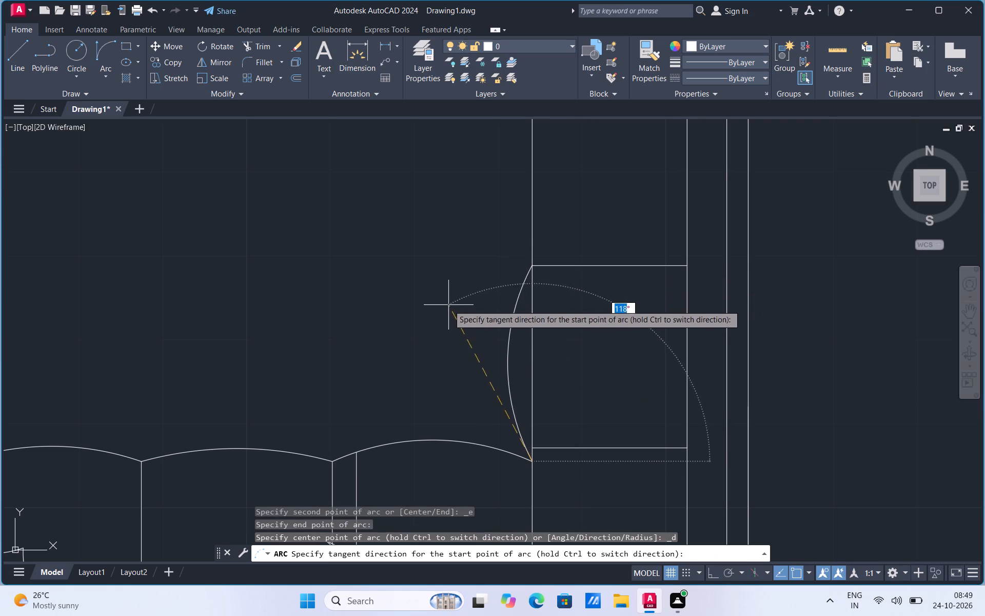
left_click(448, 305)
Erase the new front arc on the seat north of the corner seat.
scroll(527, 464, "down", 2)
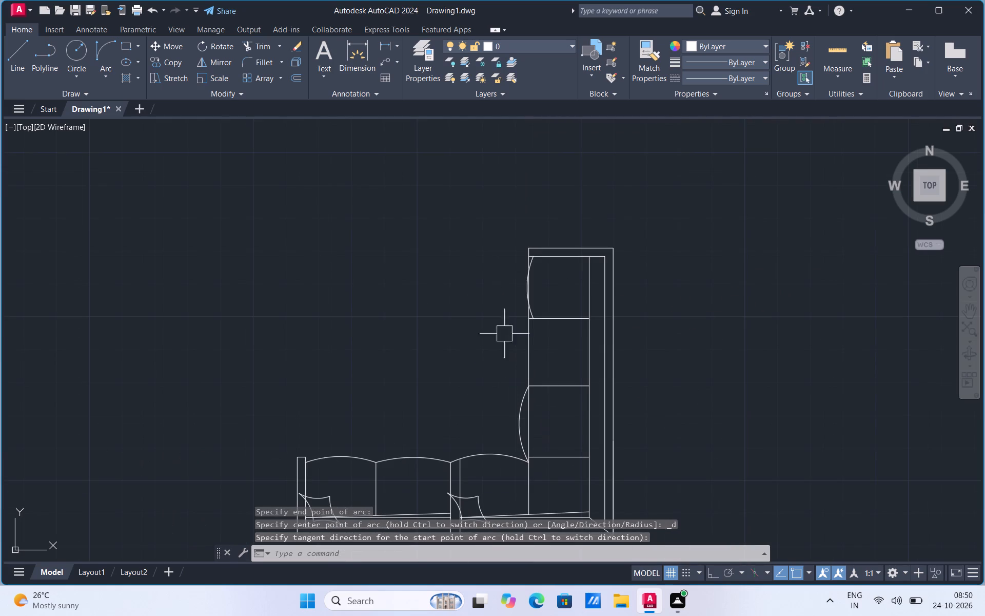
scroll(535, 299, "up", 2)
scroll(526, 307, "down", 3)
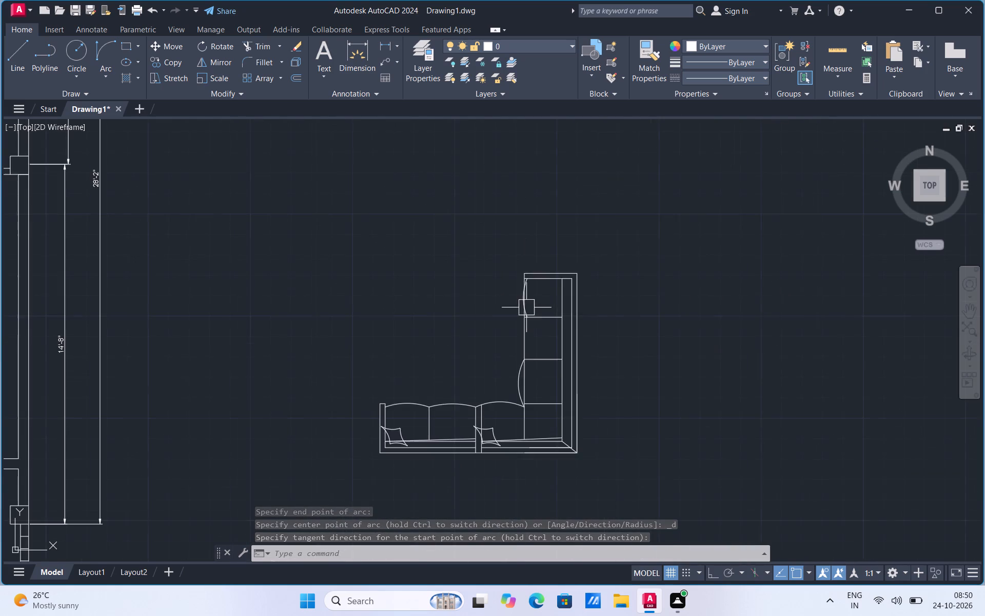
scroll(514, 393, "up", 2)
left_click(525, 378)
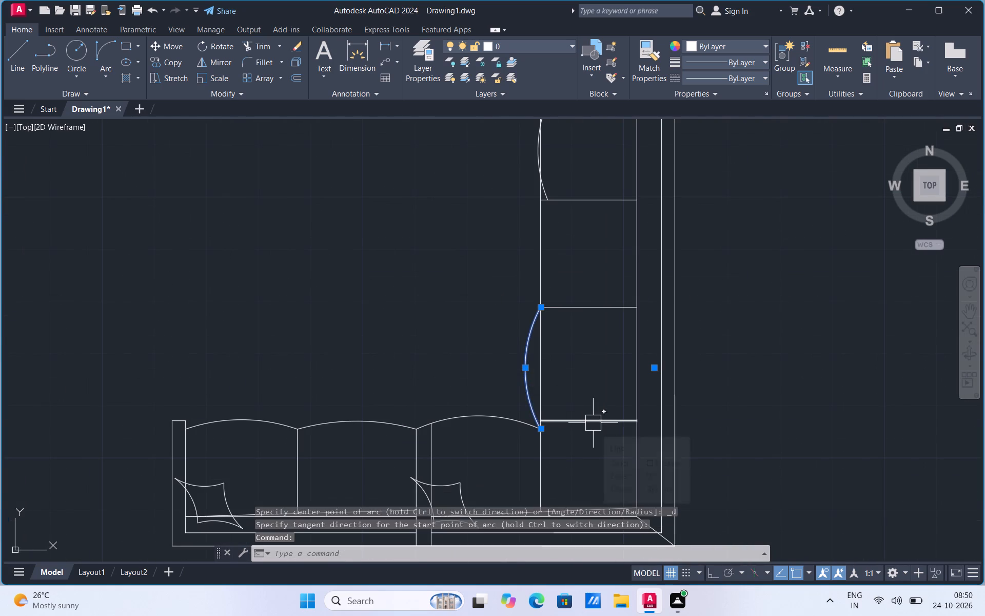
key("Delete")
Draw a shallow start-end-direction arc bulging west from the third seat's front arc end to the second divider above the corner.
left_click(104, 79)
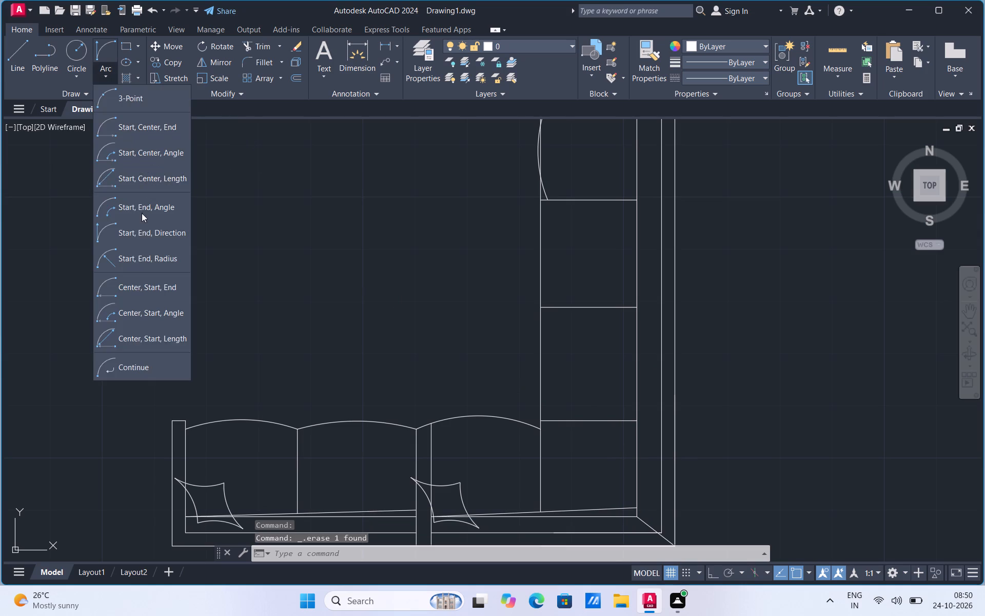
left_click(140, 238)
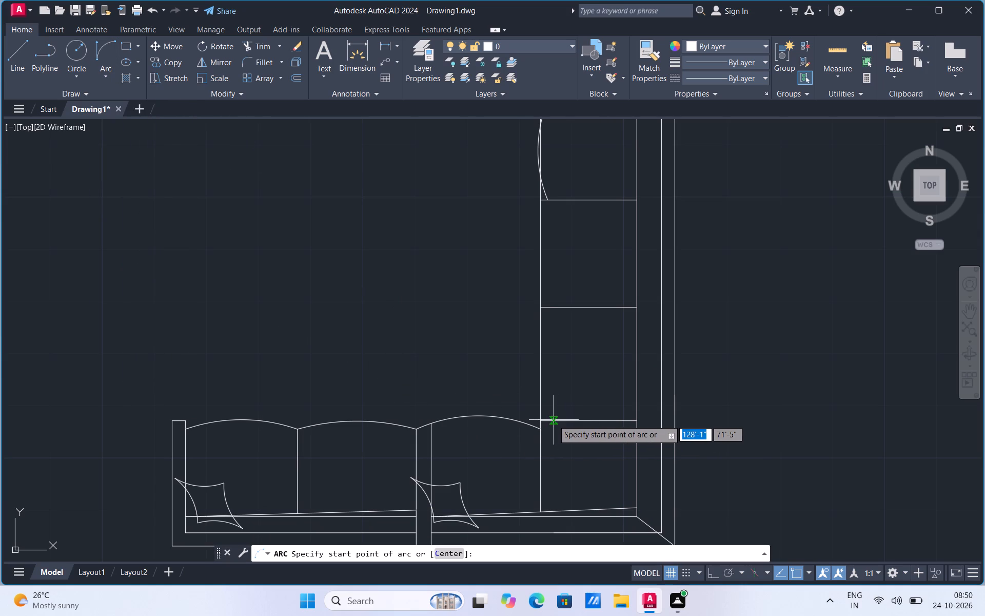
scroll(552, 433, "up", 2)
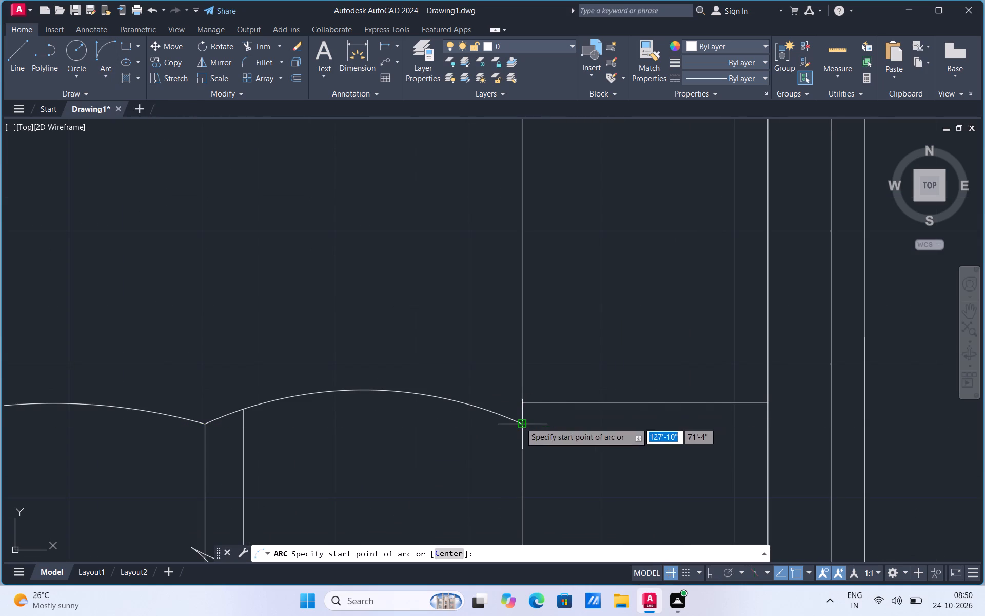
left_click(520, 422)
scroll(520, 422, "down", 2)
left_click(520, 300)
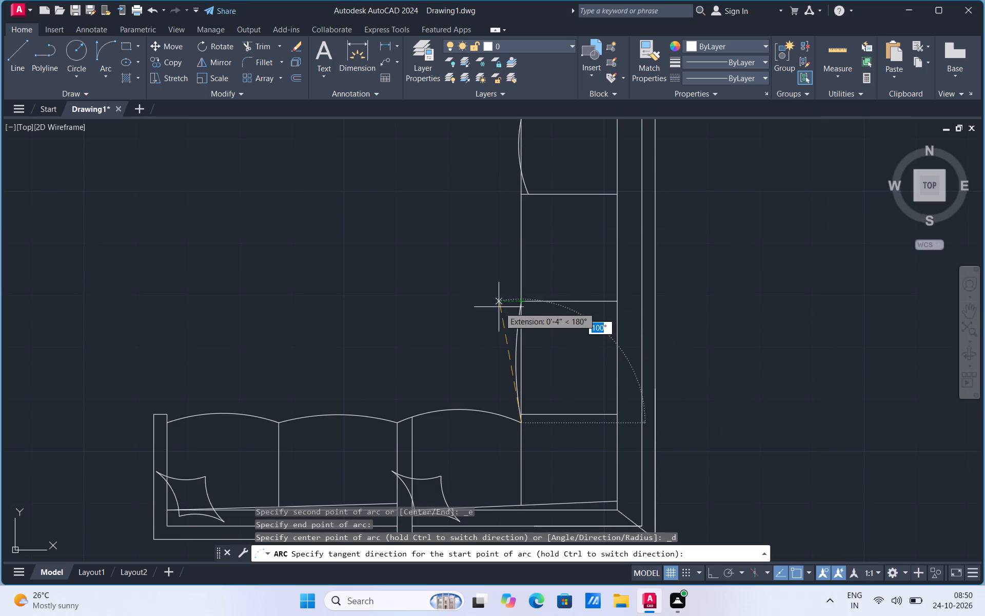
left_click(490, 320)
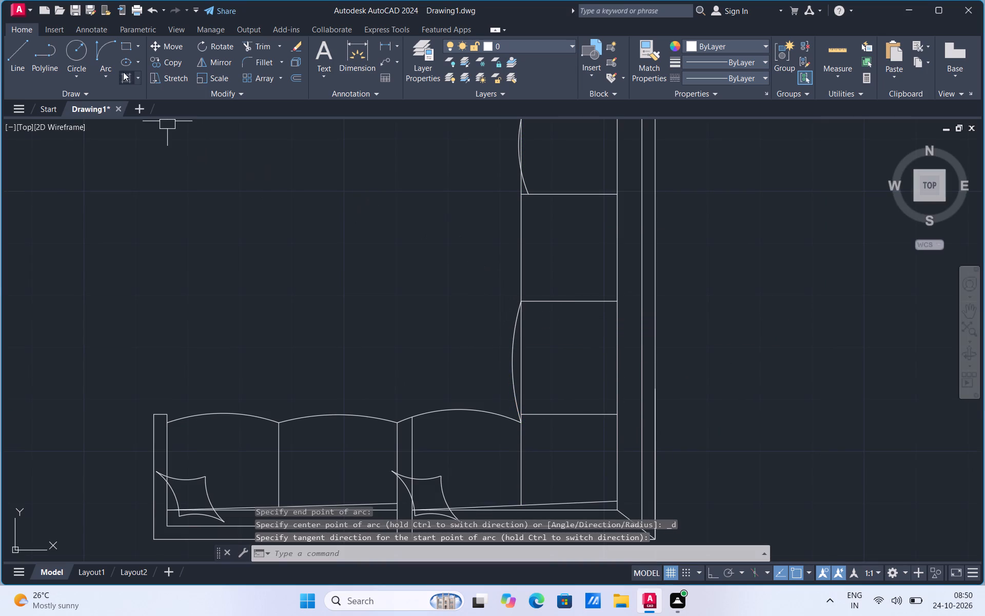
Draw a matching westward start-end-direction arc across the front of the vertical wing's second seat from the north, between its two dividers.
left_click(107, 78)
left_click(112, 231)
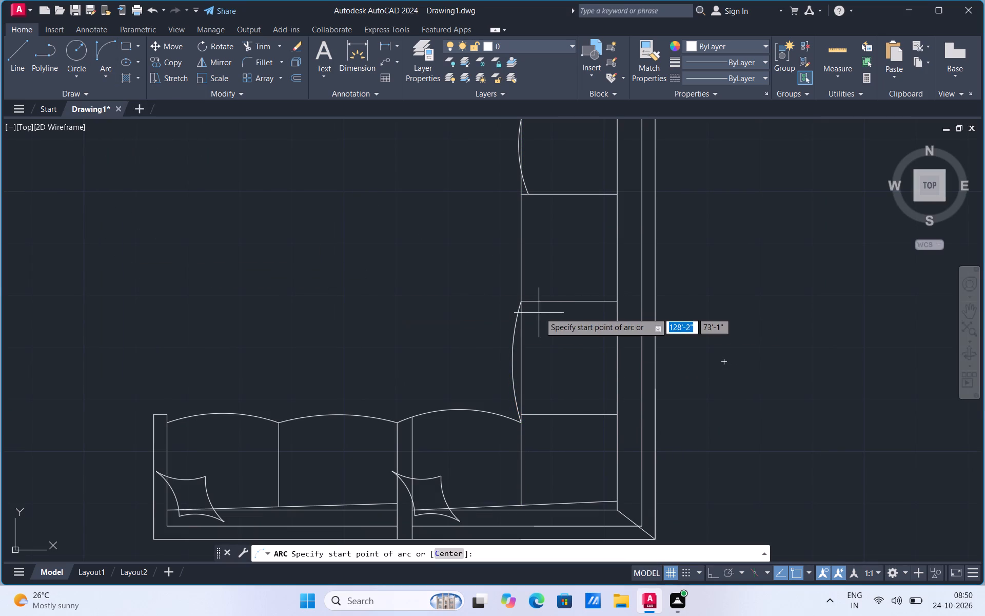
left_click(522, 301)
left_click(519, 194)
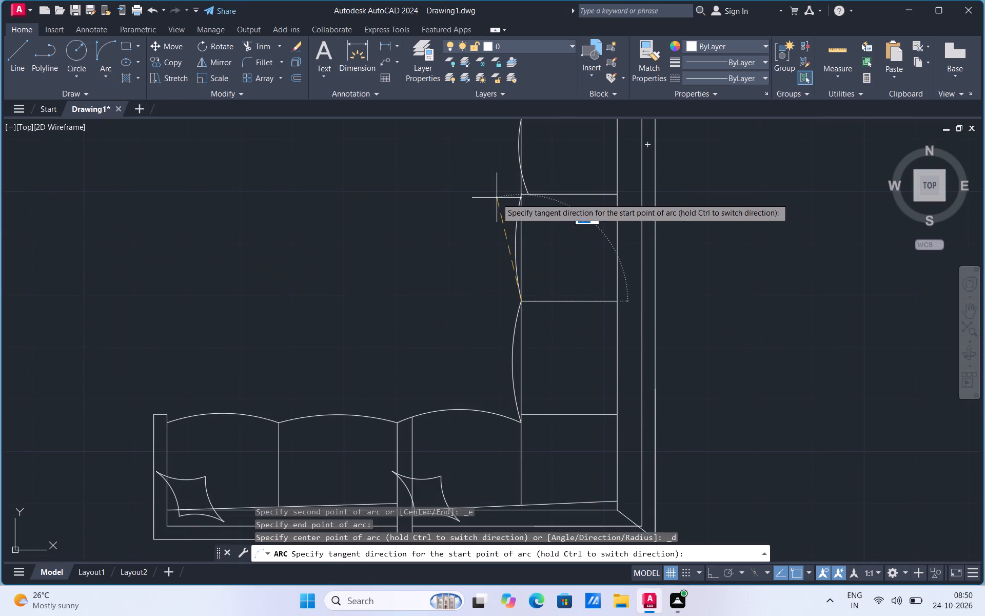
left_click(487, 203)
Erase the old front arc on the northernmost seat of the vertical wing.
scroll(548, 406, "down", 2)
scroll(541, 300, "up", 3)
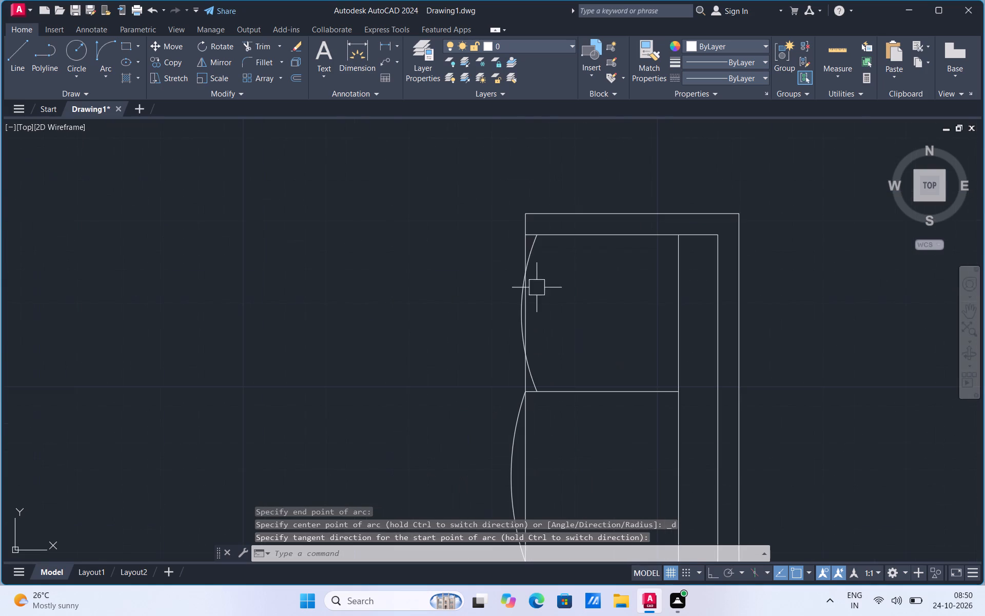
left_click(534, 248)
key("Delete")
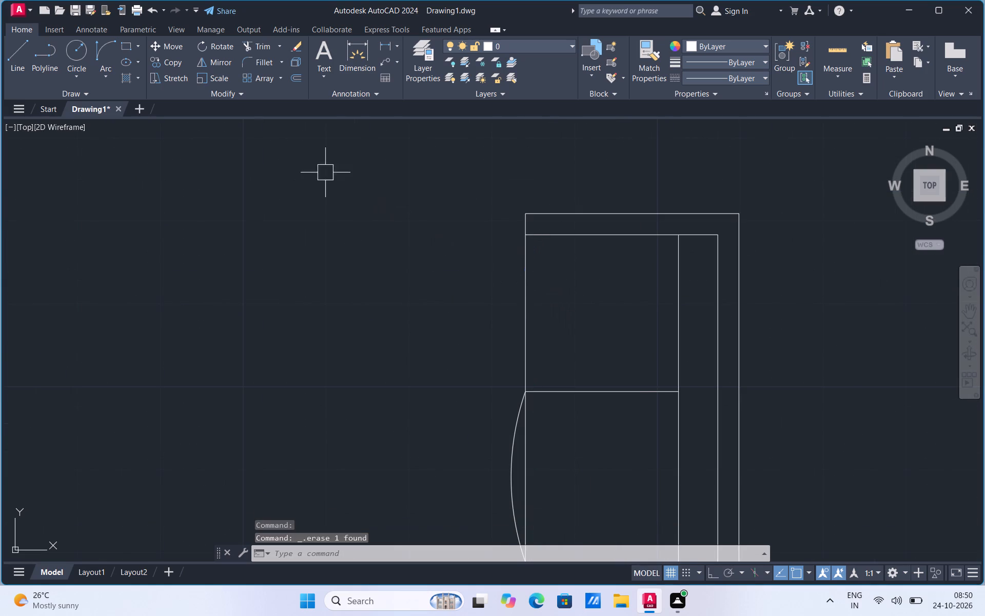
Draw a westward start-end-direction arc along the northernmost seat's front edge, from its lower divider to the inner line of the north armrest.
left_click(105, 78)
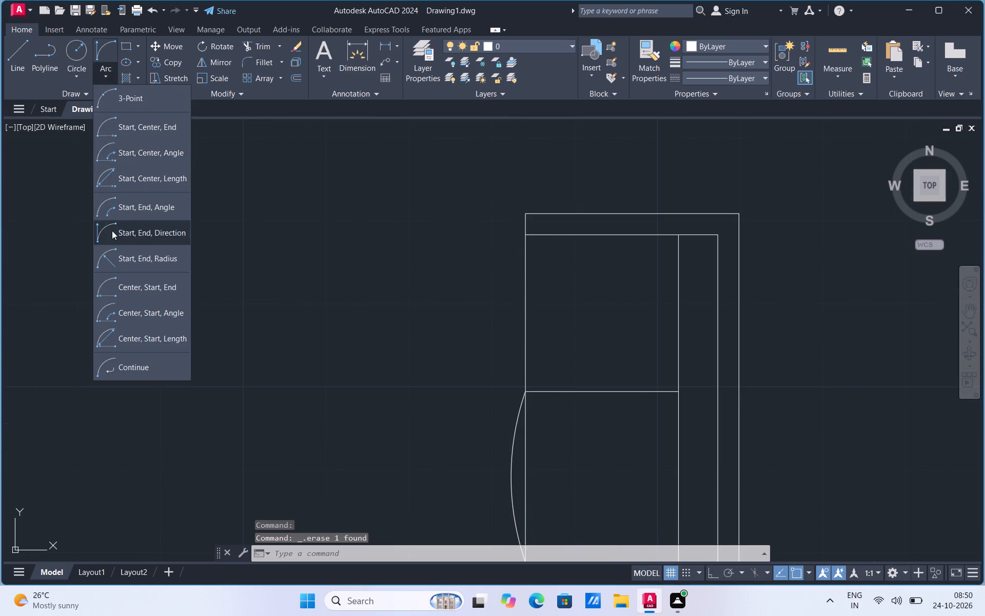
left_click_drag(112, 232, 122, 239)
left_click(525, 394)
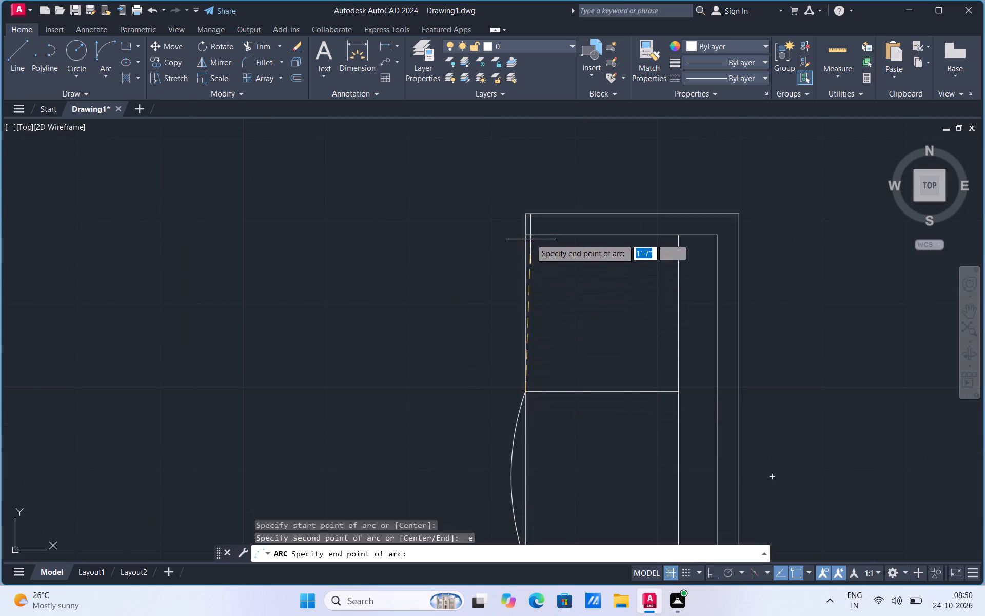
left_click(519, 233)
left_click(475, 265)
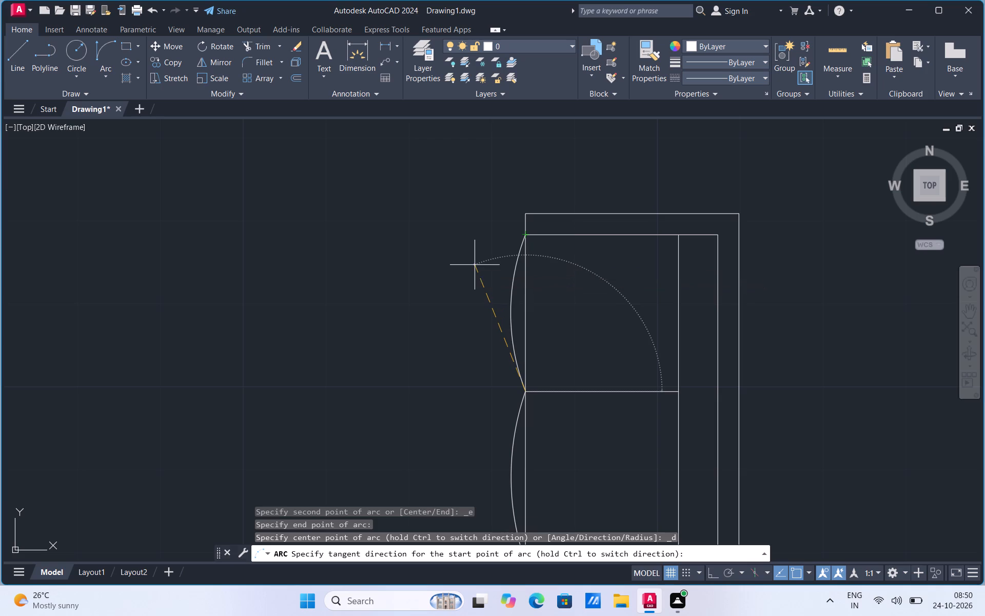
Move the northernmost seat's front arc about 2" east along the armrest's inner line.
scroll(472, 266, "down", 2)
scroll(485, 287, "up", 2)
left_click(487, 282)
right_click(487, 282)
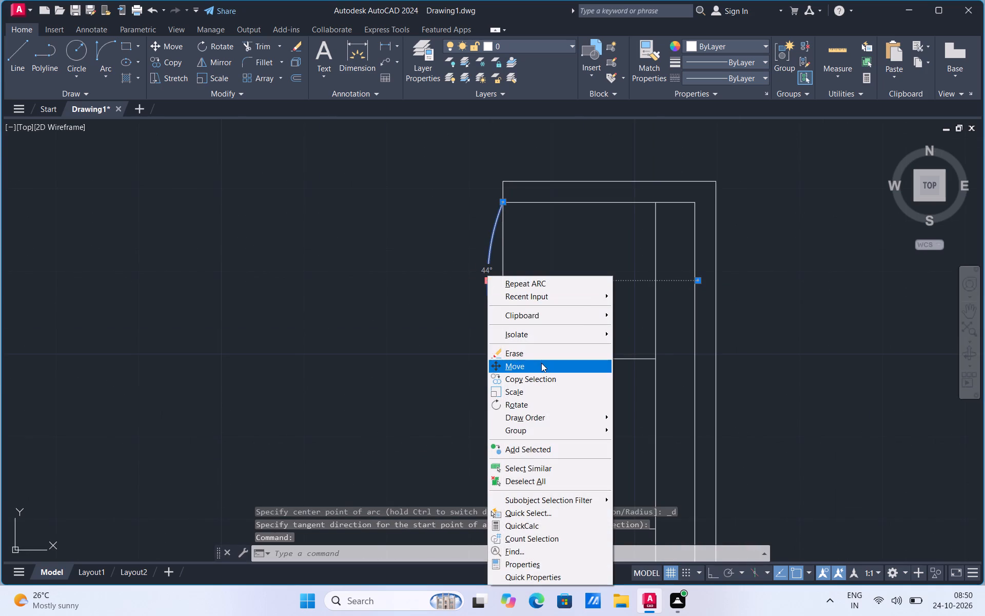
left_click(531, 365)
left_click(502, 202)
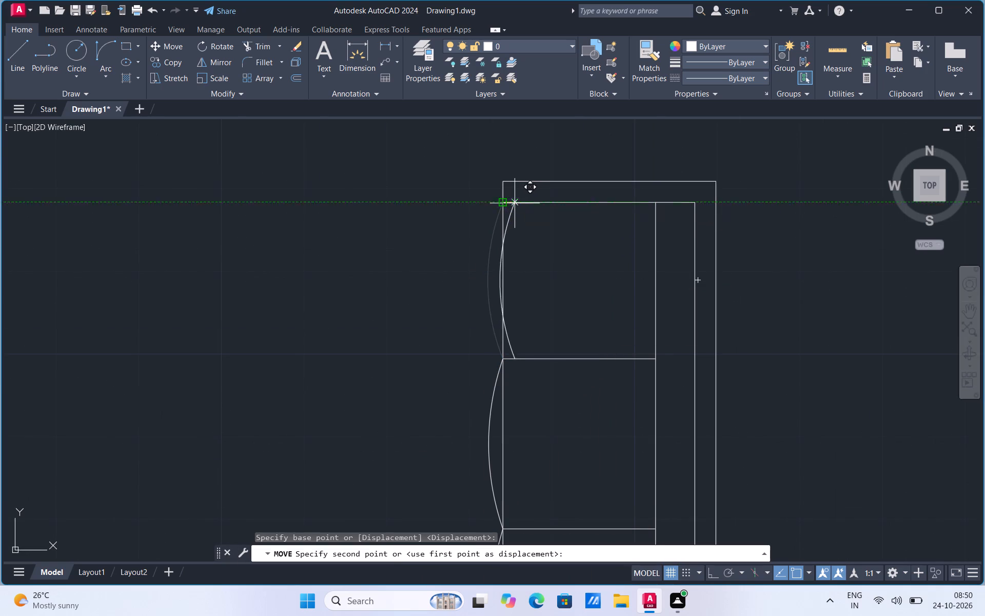
left_click(519, 203)
Copy the front arc of the vertical wing's second seat from the north about 2" east along its upper divider.
left_click(496, 395)
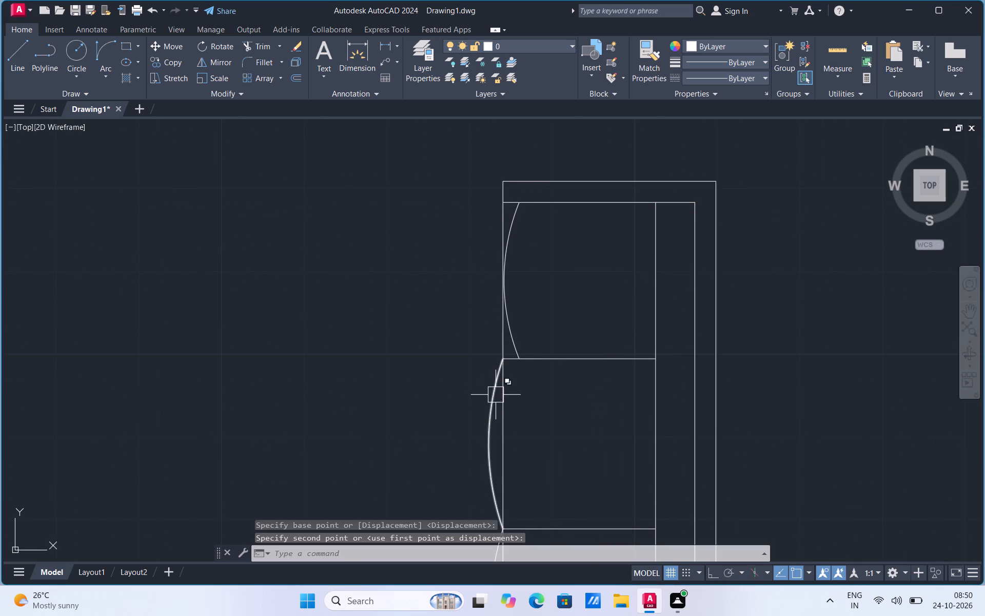
right_click(496, 395)
left_click(539, 193)
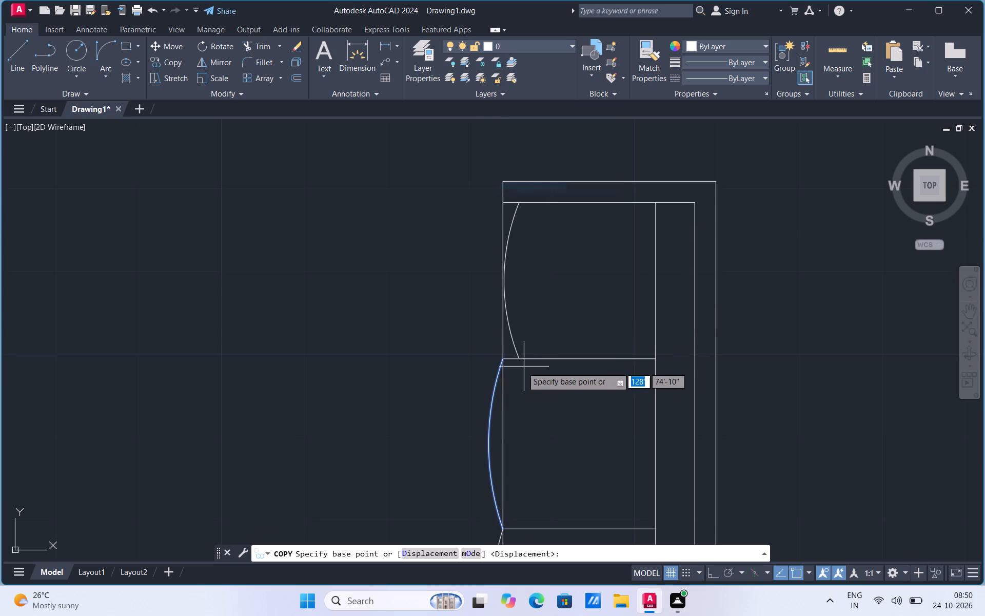
scroll(521, 369, "up", 3)
left_click(448, 330)
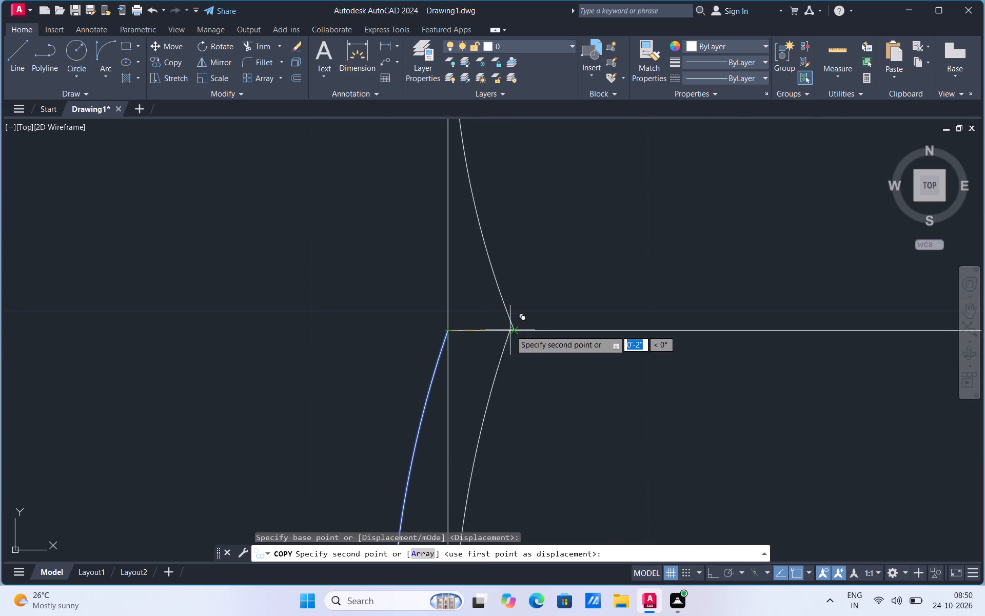
left_click(510, 330)
scroll(587, 402, "down", 3)
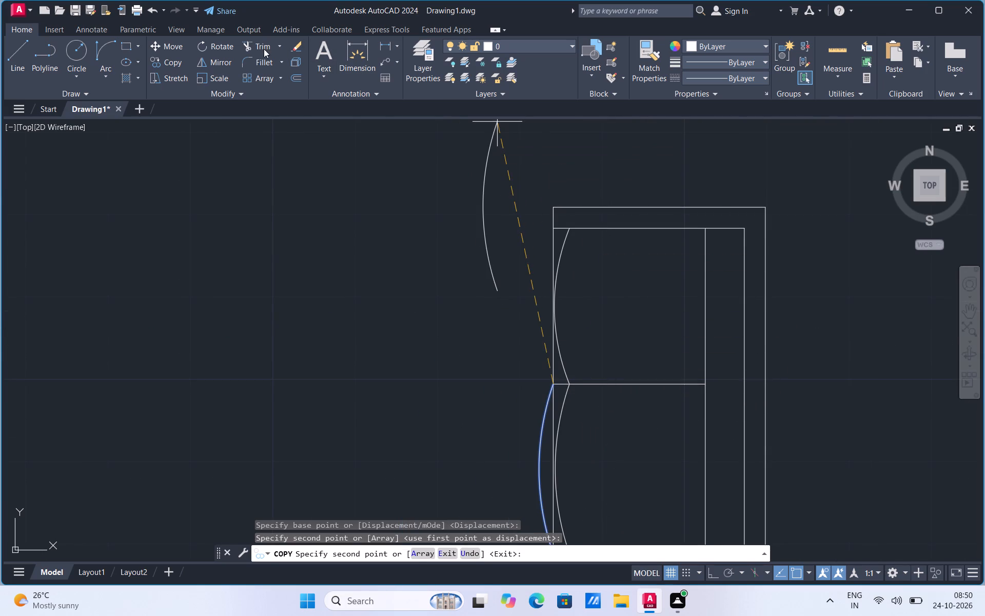
Trim away the straight front edges of the vertical wing's seats, the second seat's old front arc and the upper divider's stub.
left_click(263, 49)
left_click(548, 245)
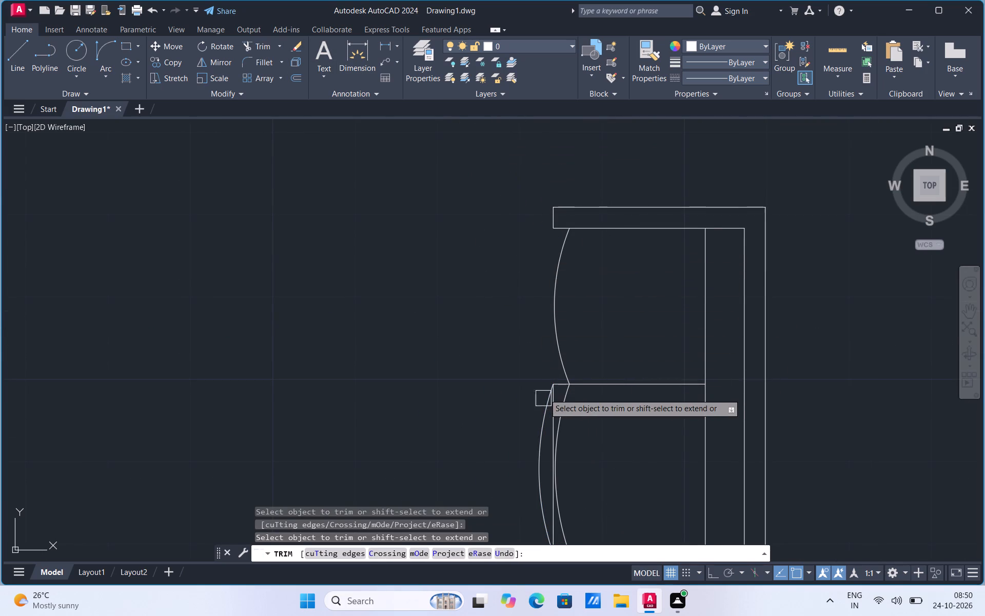
left_click(549, 390)
left_click(542, 407)
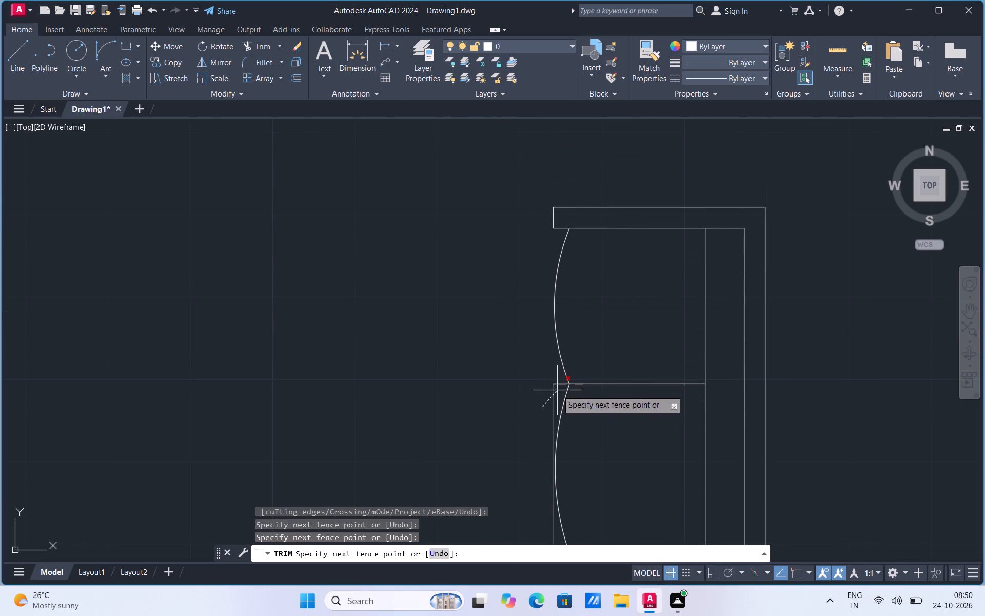
left_click(557, 390)
left_click(557, 382)
scroll(526, 282, "down", 4)
scroll(527, 350, "up", 4)
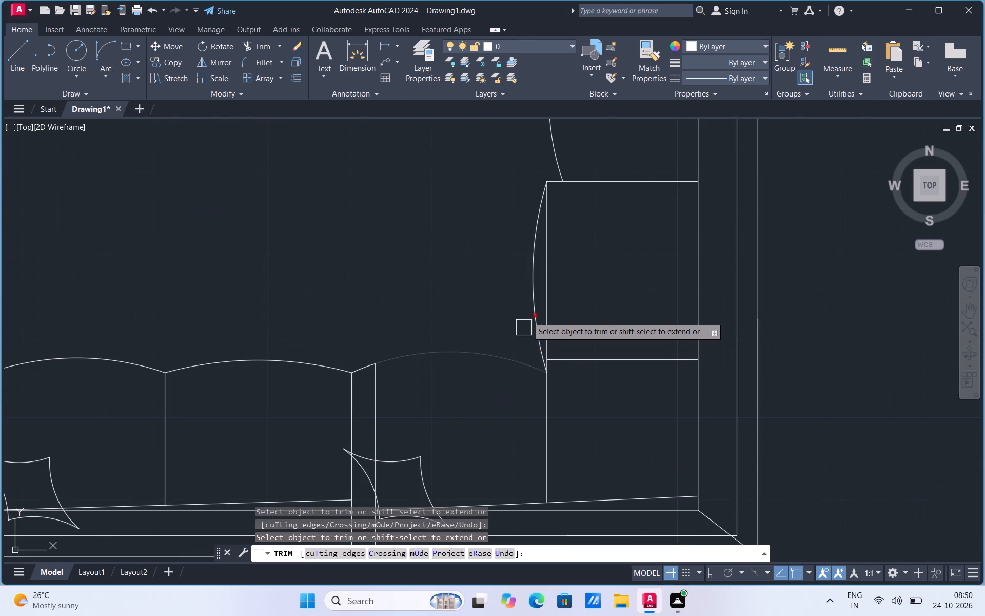
left_click(553, 303)
scroll(529, 436, "down", 2)
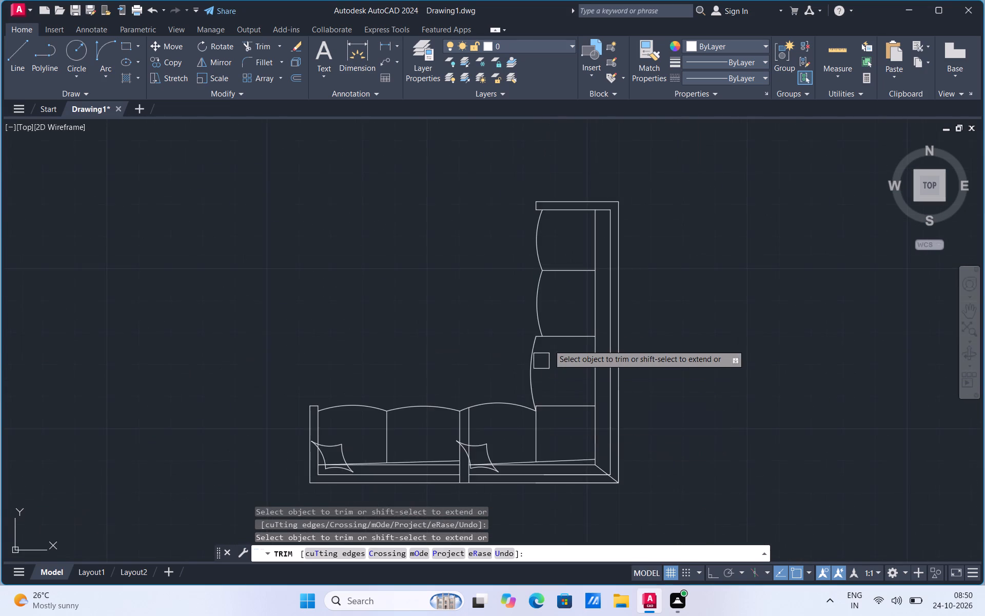
scroll(549, 342, "up", 2)
key("Escape")
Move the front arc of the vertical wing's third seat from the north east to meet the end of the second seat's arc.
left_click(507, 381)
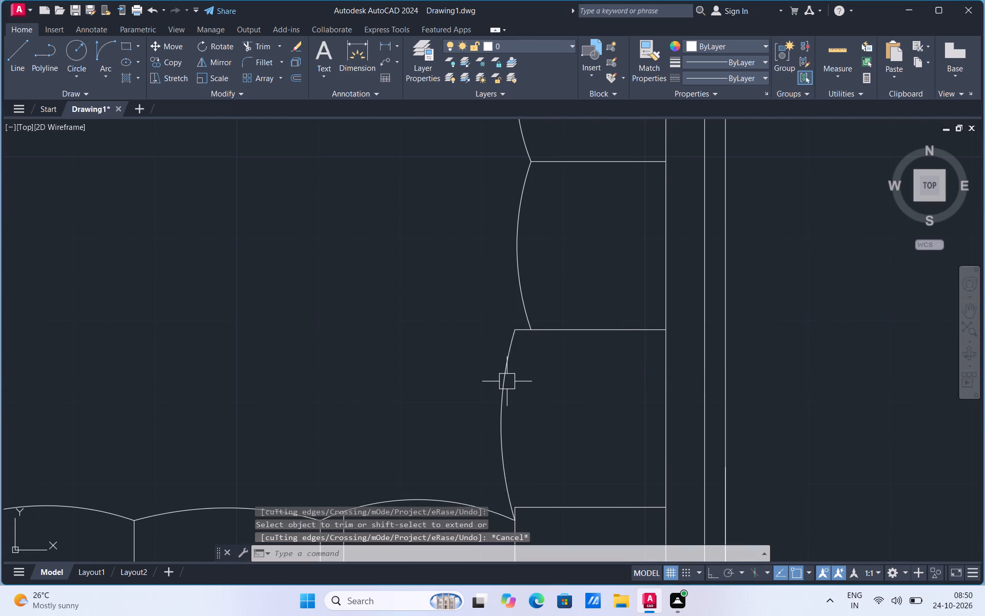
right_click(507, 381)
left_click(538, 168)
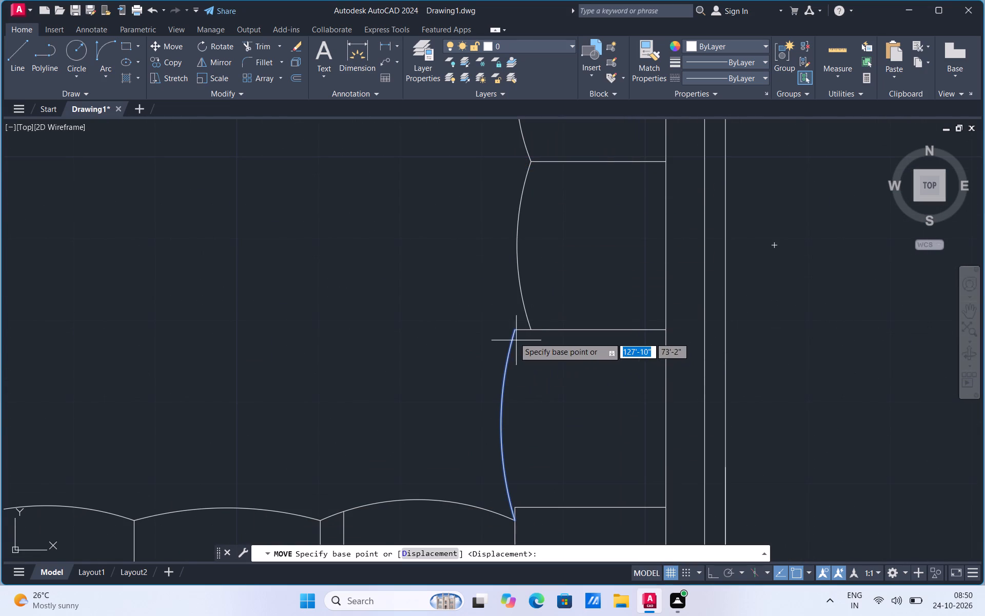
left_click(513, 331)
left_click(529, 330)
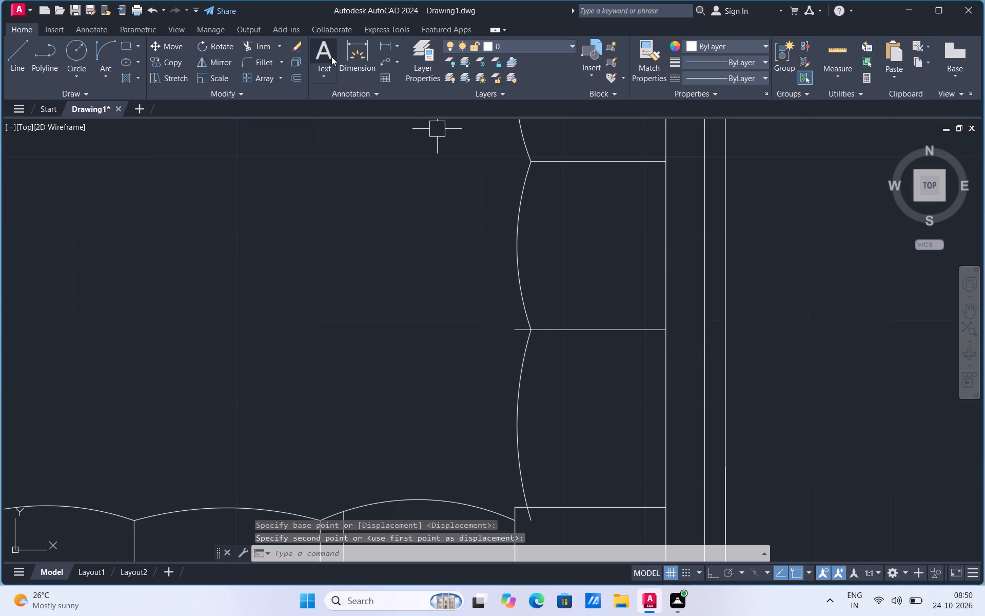
Trim the stub of the divider between the second and third seats that projects west past the front arcs.
left_click(267, 46)
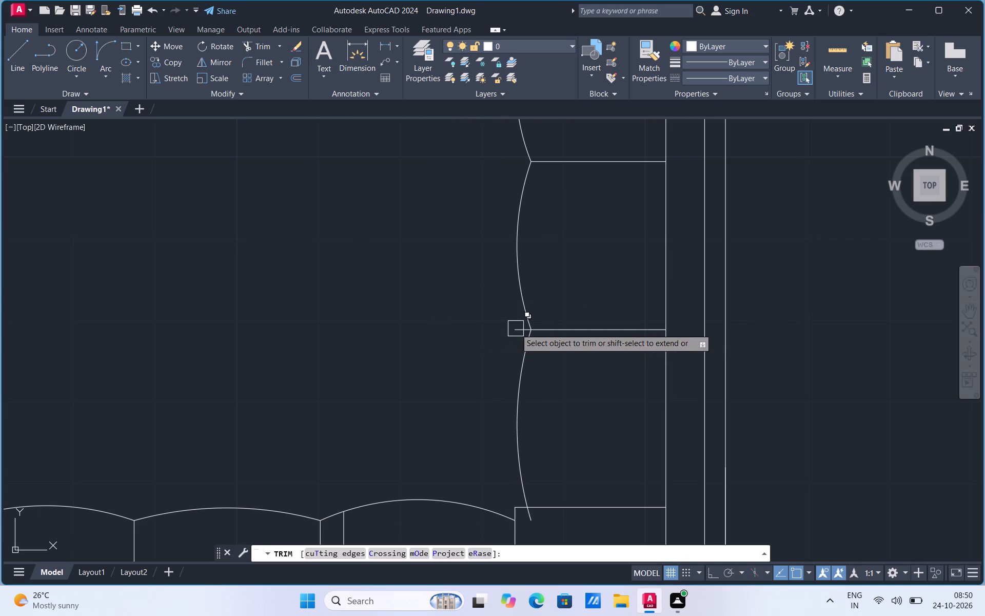
left_click(516, 329)
left_click(513, 330)
left_click(514, 333)
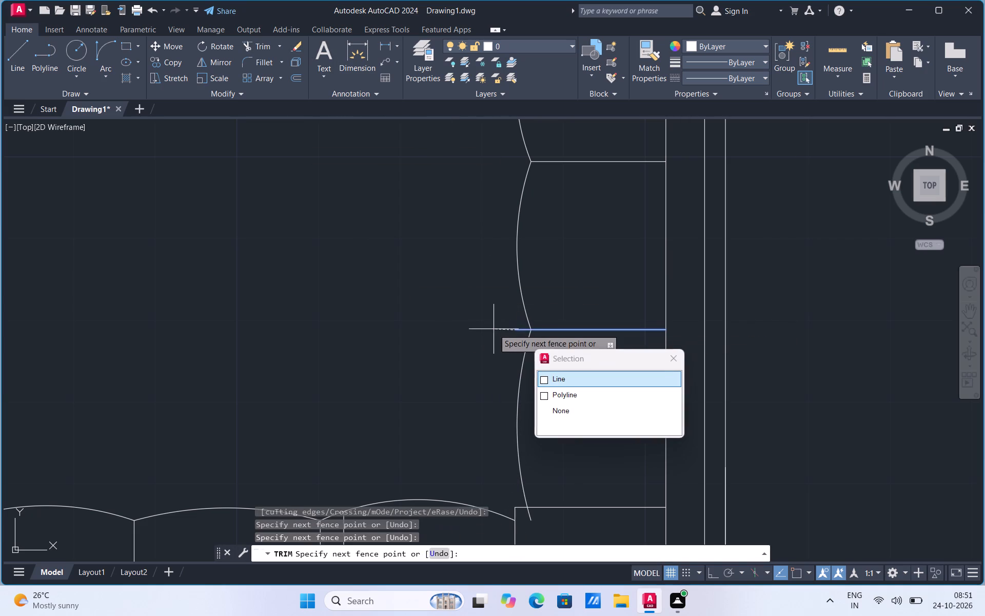
left_click(517, 326)
left_click(517, 326)
Trim away the corner seat's north divider and its west edge line down to the backrest.
scroll(448, 307, "down", 2)
scroll(477, 421, "up", 3)
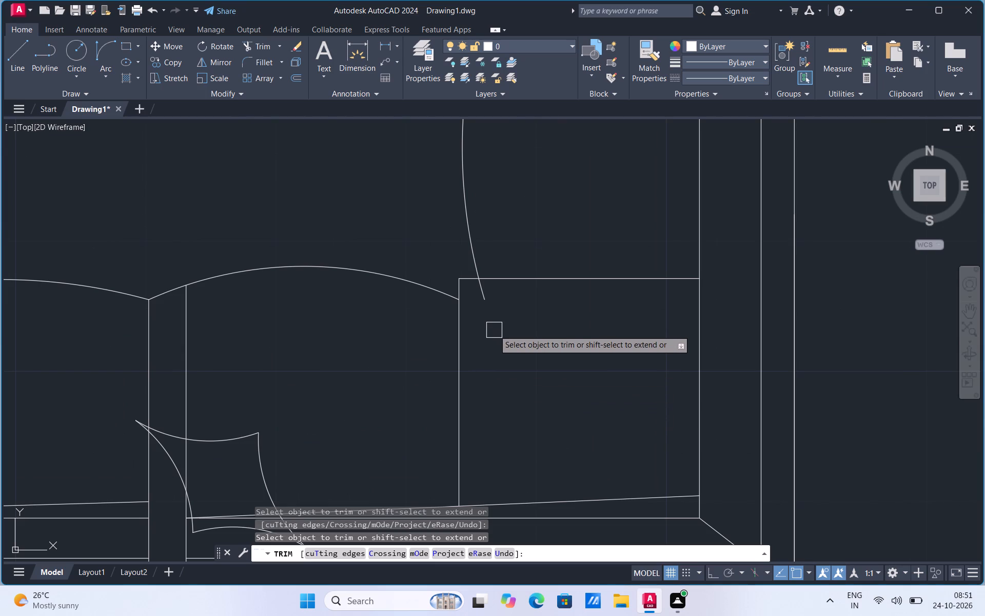
scroll(504, 368, "down", 1)
left_click(520, 304)
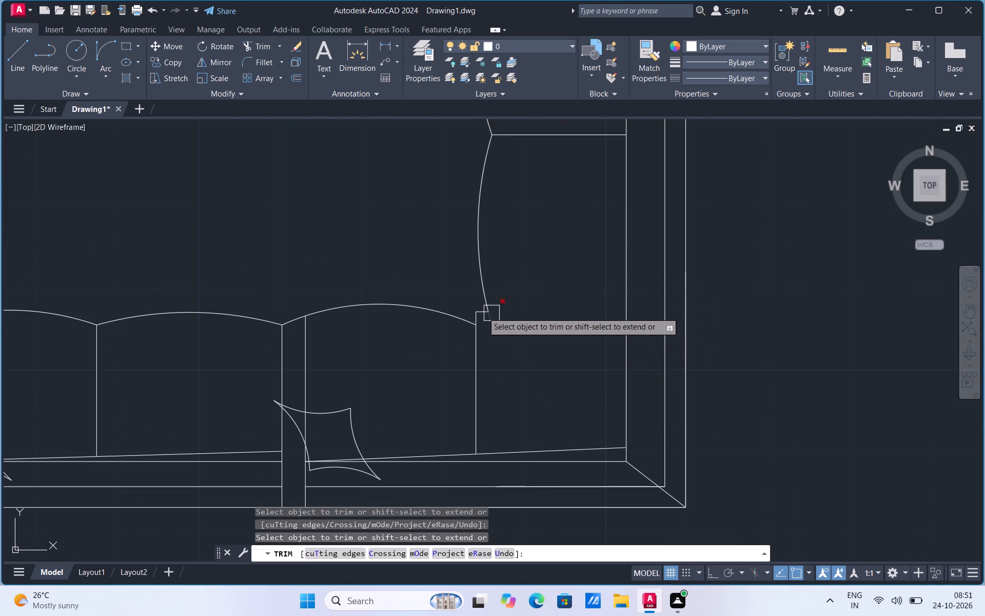
scroll(473, 309, "up", 2)
left_click(487, 318)
left_click_drag(477, 330, 479, 336)
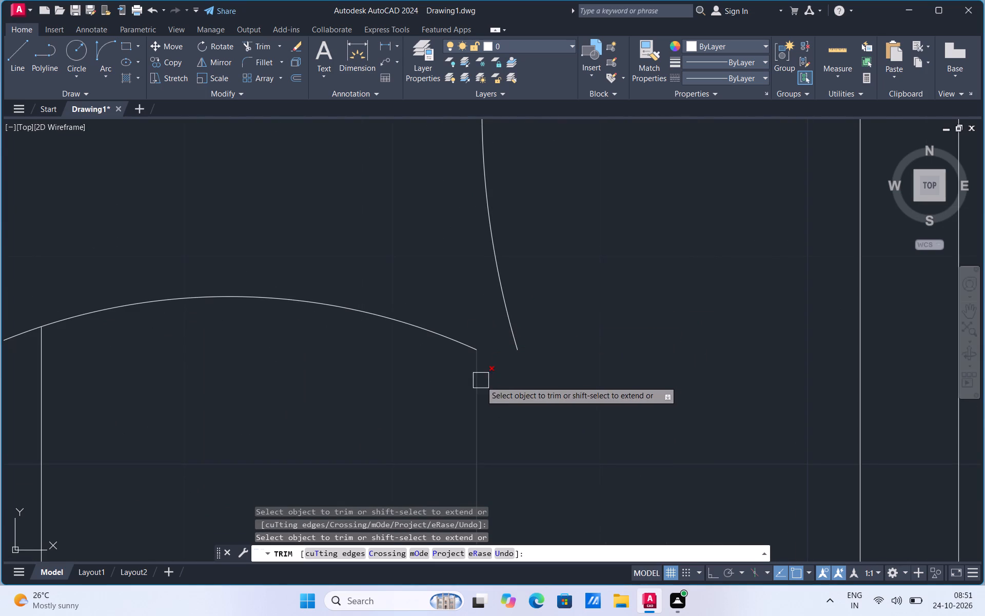
left_click(481, 382)
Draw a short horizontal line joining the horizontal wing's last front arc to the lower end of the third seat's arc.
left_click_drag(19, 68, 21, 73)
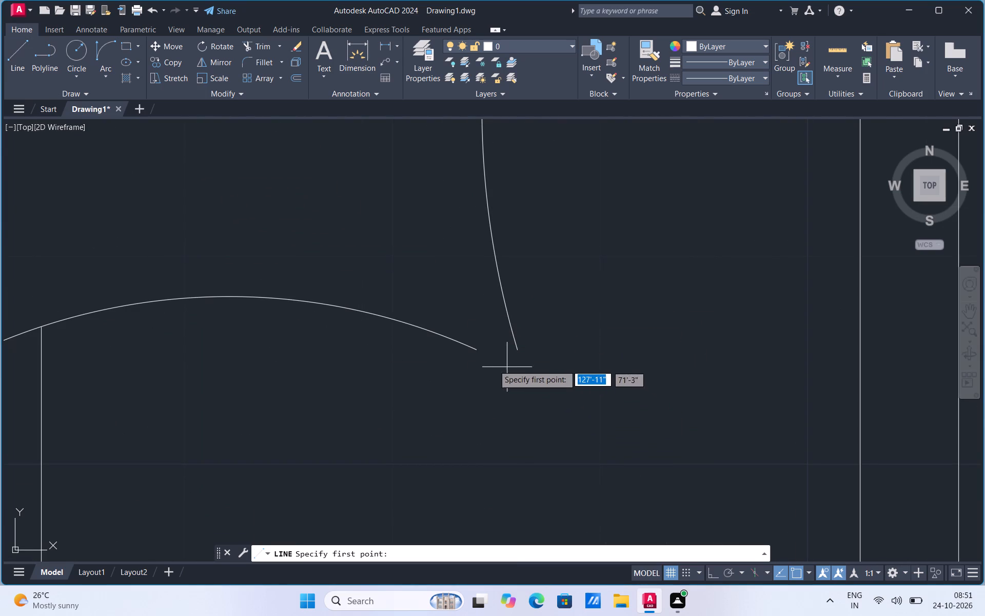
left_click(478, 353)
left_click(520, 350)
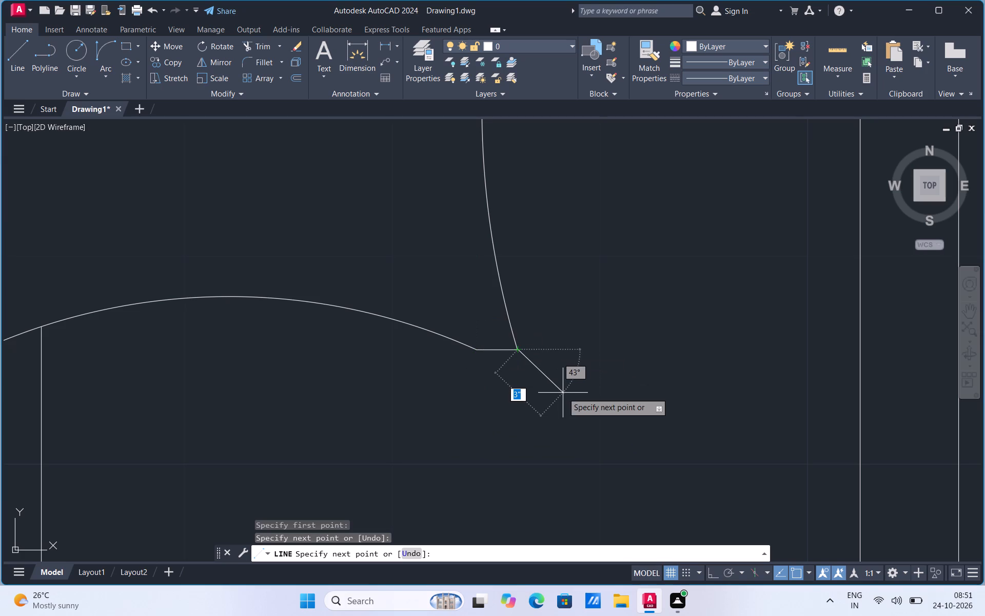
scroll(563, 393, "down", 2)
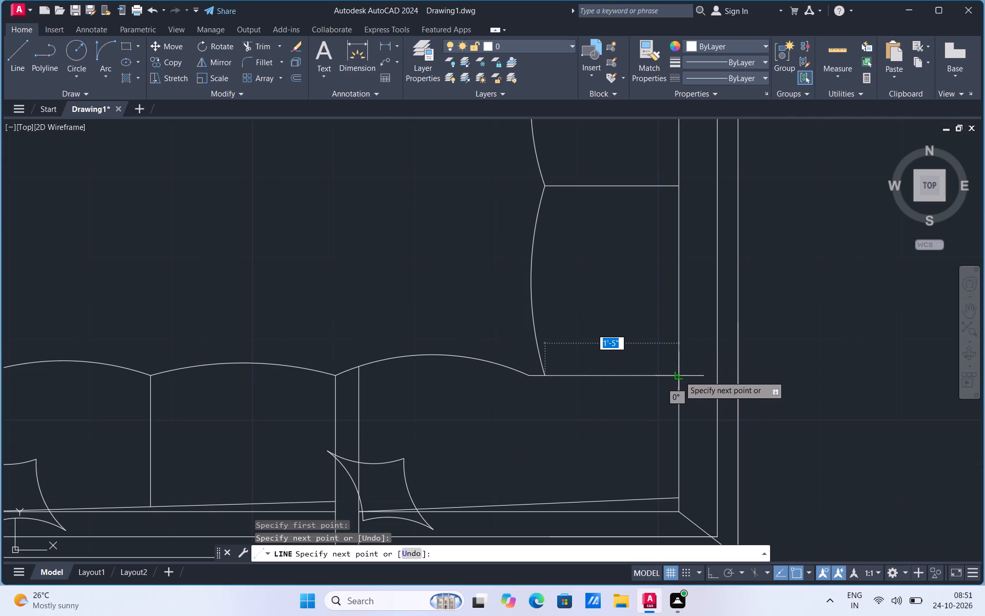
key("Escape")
Erase the short connecting line and the third seat's front arc on the vertical wing.
scroll(537, 381, "up", 1)
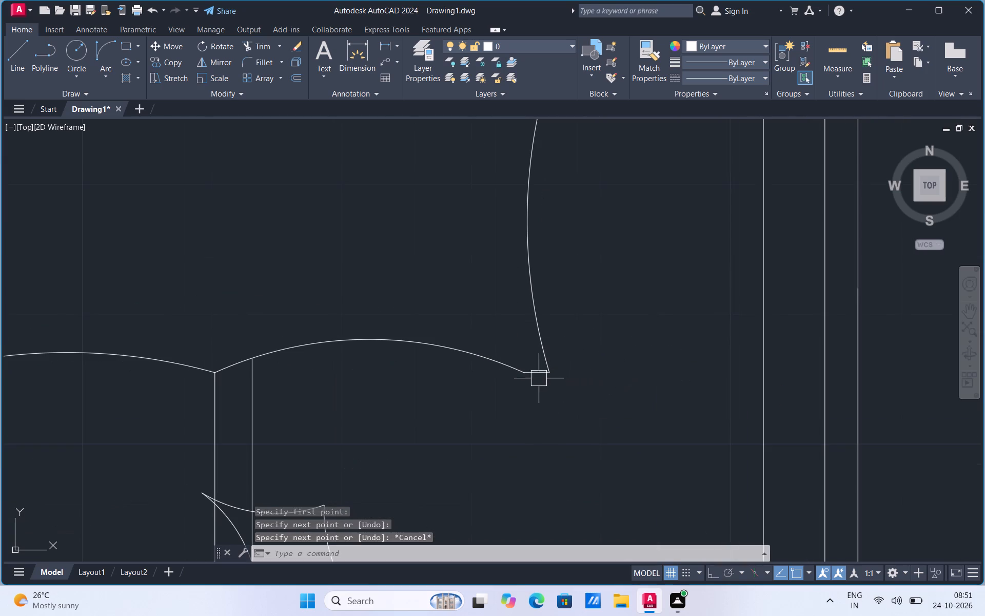
left_click(539, 378)
left_click(538, 347)
key("Delete")
scroll(525, 415, "down", 2)
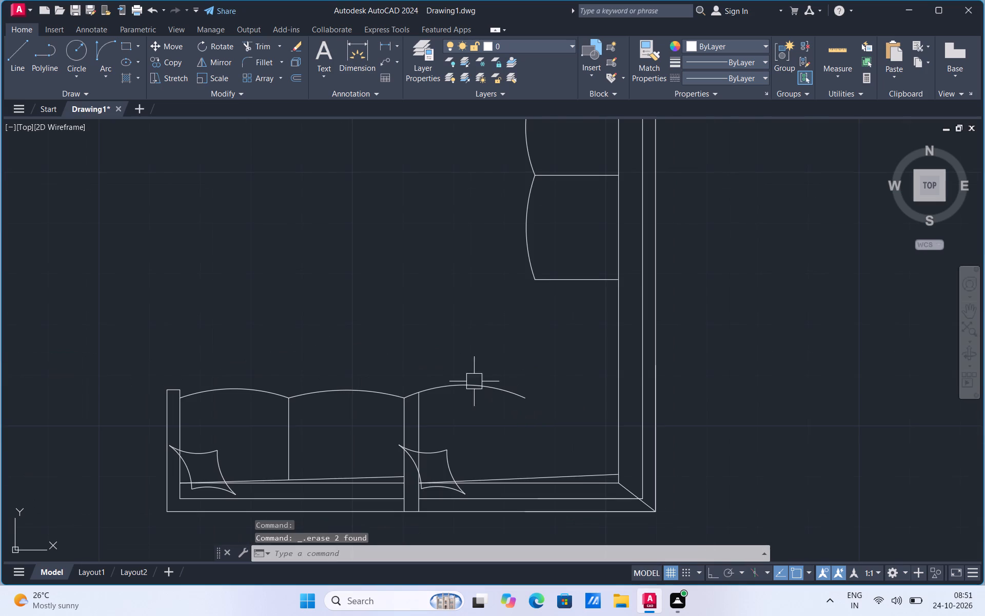
Redraw the corner seat's west and north edges as lines from the last horizontal-wing arc's east end to the two backrest lines.
left_click(9, 65)
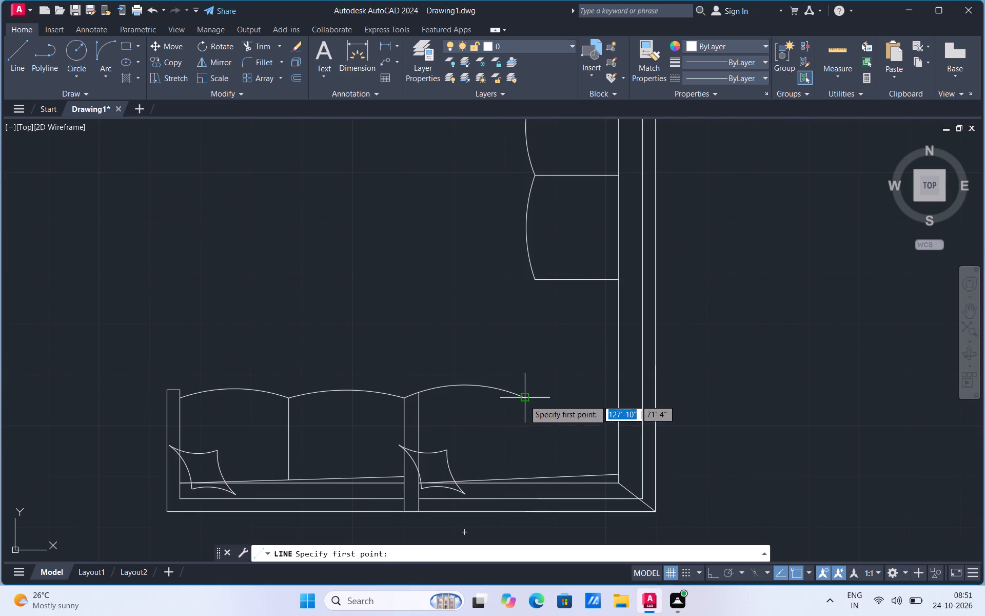
left_click(524, 400)
left_click(525, 482)
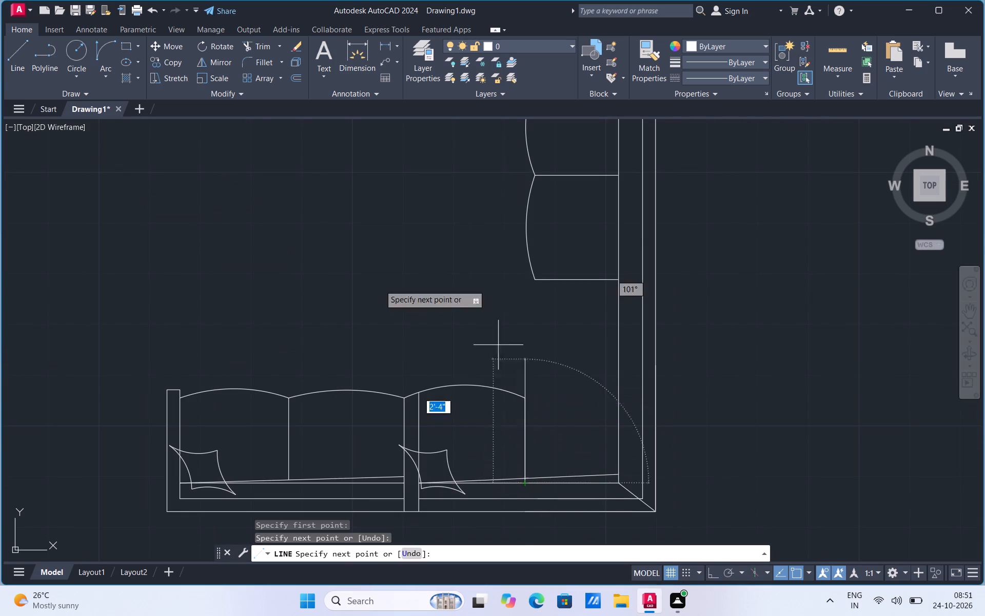
left_click(12, 70)
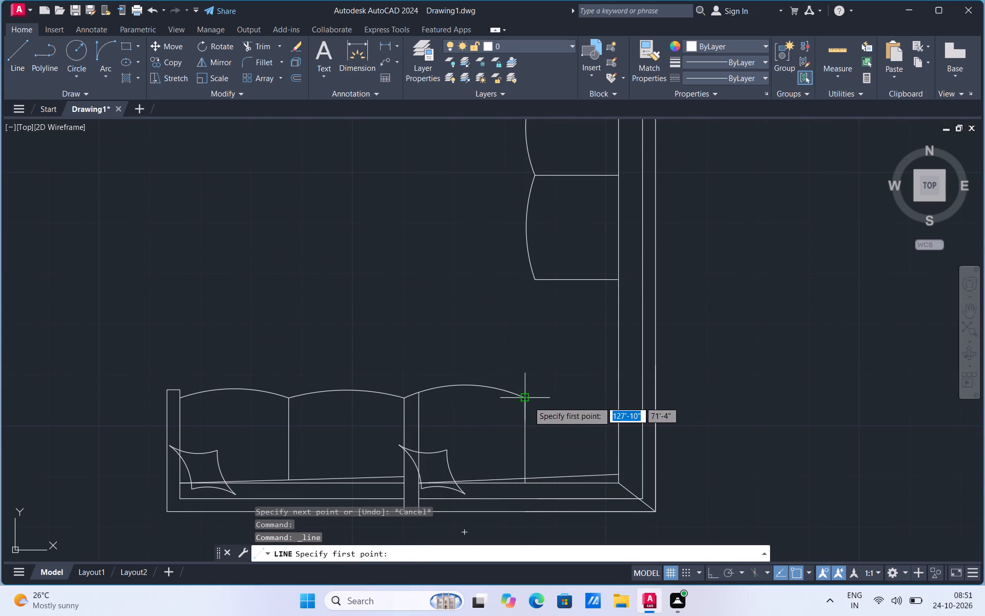
left_click(527, 400)
left_click(620, 396)
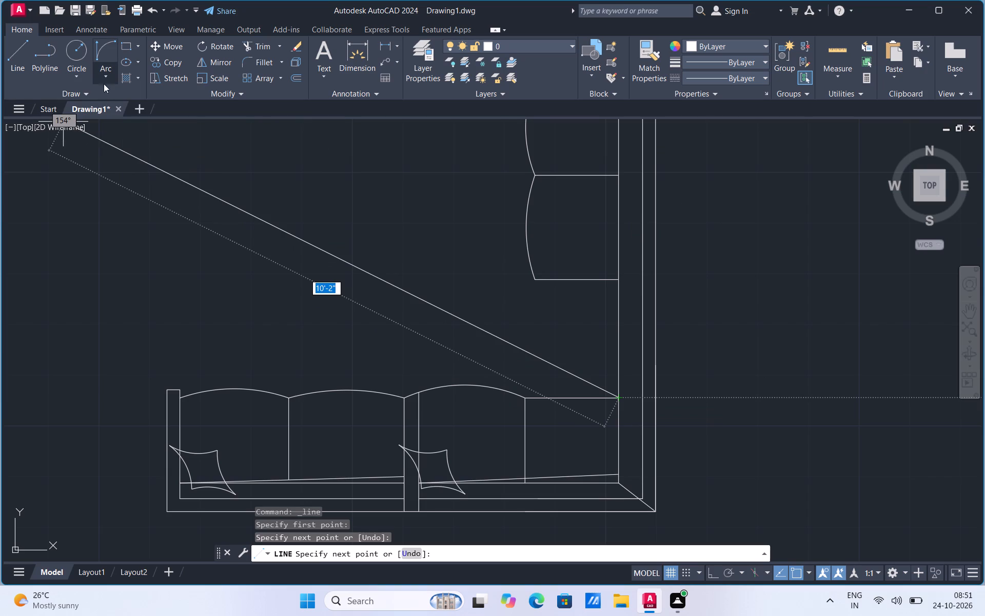
Draw a start-end-direction arc bulging west from the corner seat's northwest corner to the west end of the divider above.
left_click(103, 74)
left_click(136, 236)
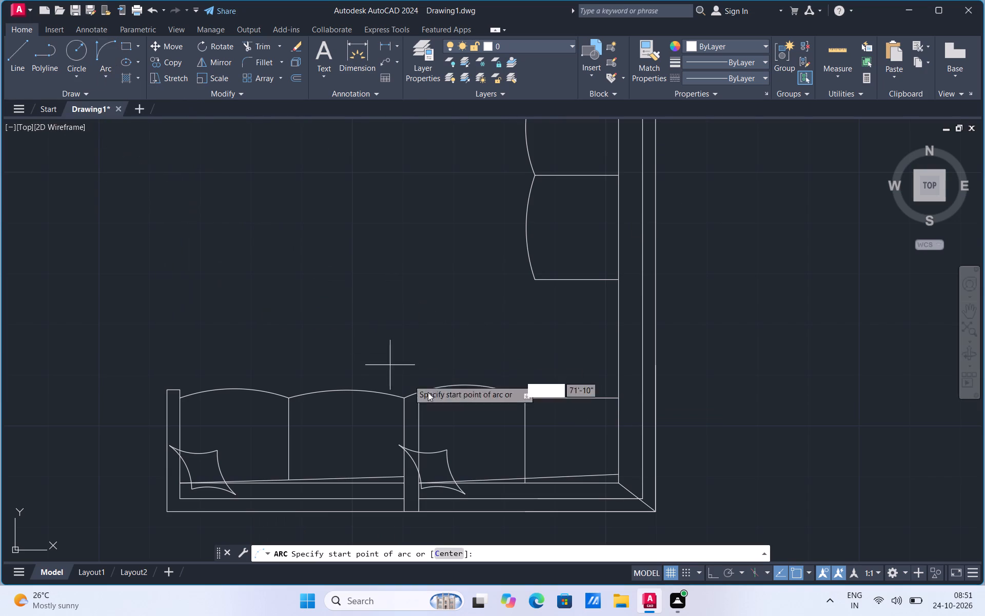
left_click_drag(525, 400, 525, 395)
left_click(534, 276)
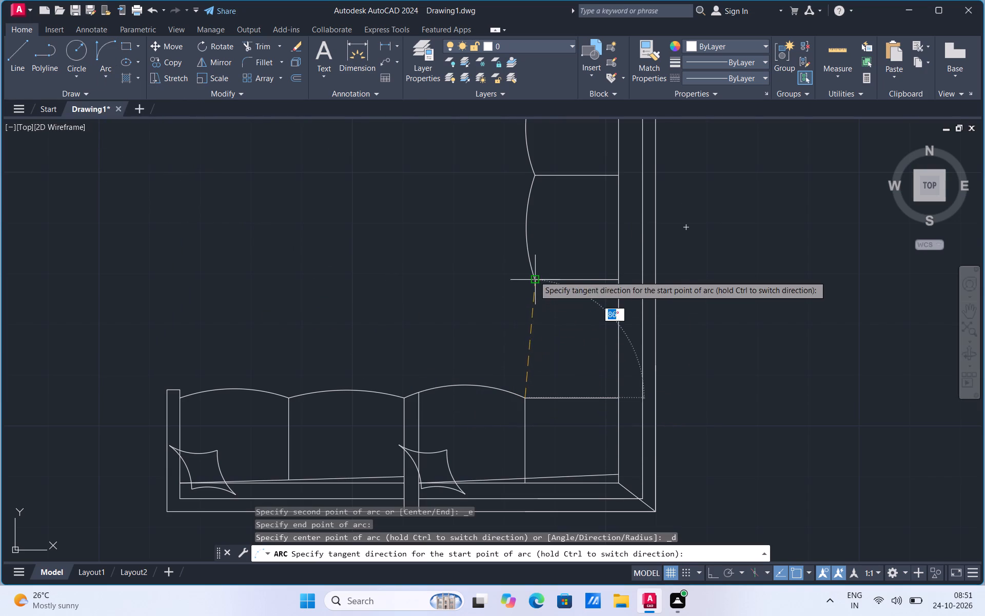
left_click(479, 297)
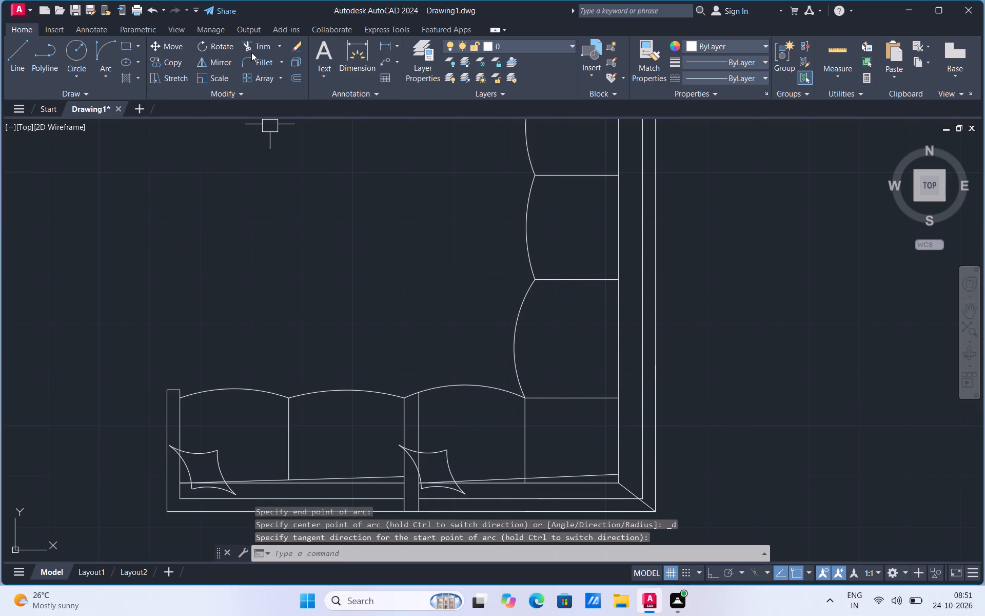
Draw a deeper northward start-end-direction arc across the seat west of the corner, between the ends of its existing front arc.
left_click(105, 73)
left_click(116, 227)
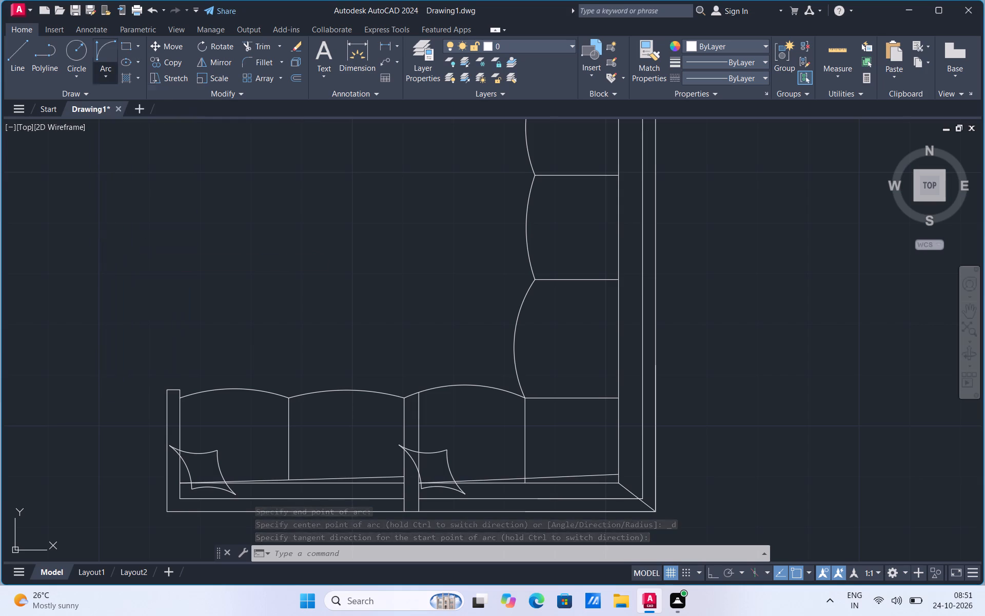
left_click(410, 399)
left_click_drag(523, 401, 520, 395)
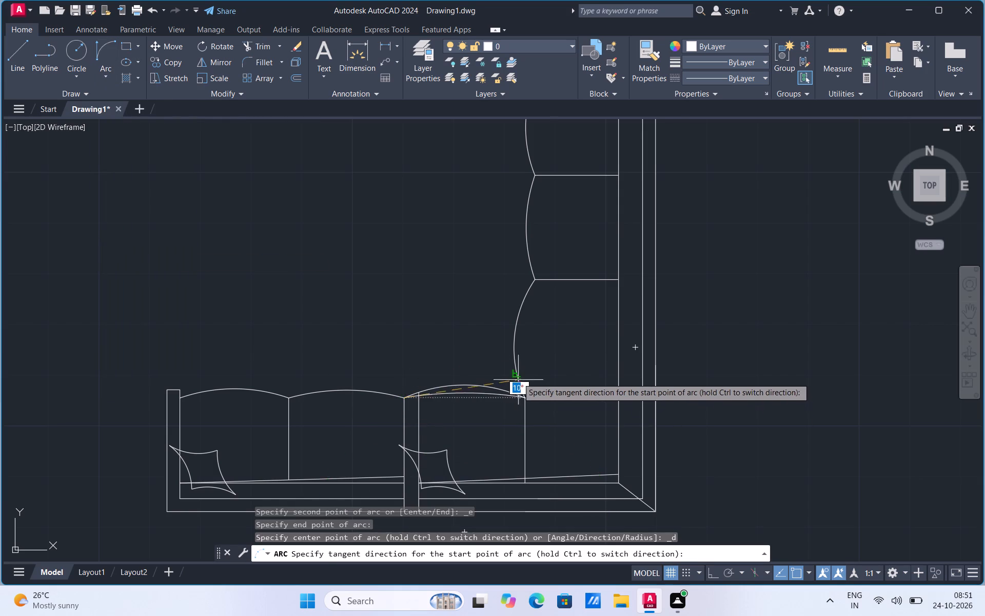
left_click(483, 320)
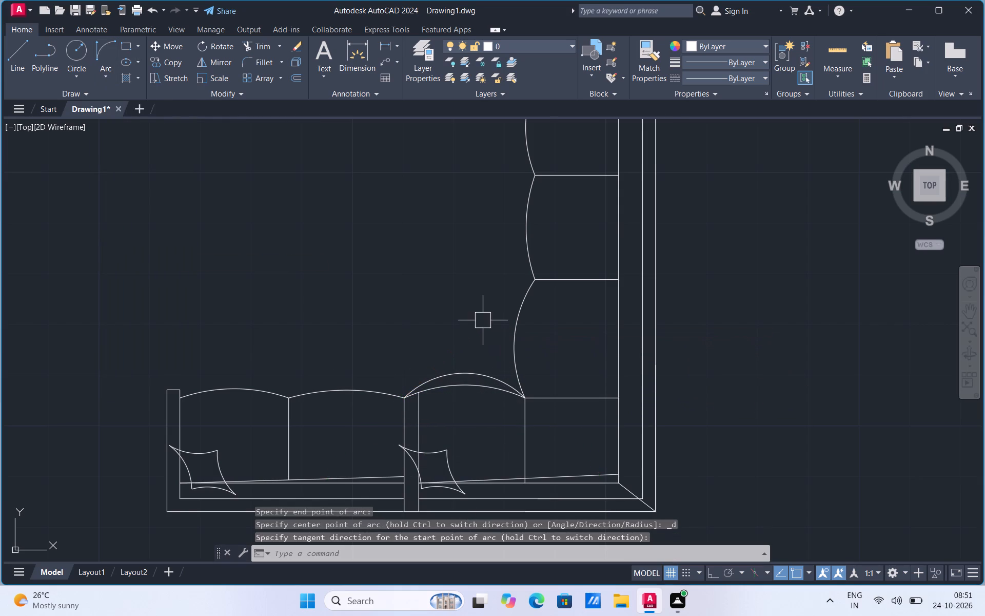
Draw a 2" vertical line up from the sofa's outer south edge beside the middle divider, continuing east to the divider's east line.
scroll(538, 406, "down", 2)
scroll(502, 433, "up", 3)
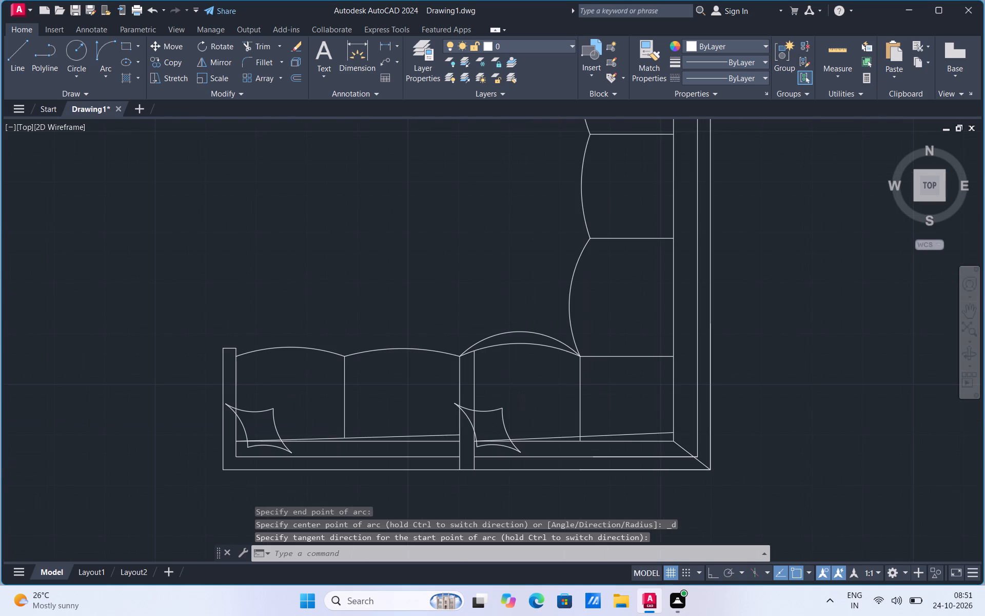
scroll(475, 484, "up", 1)
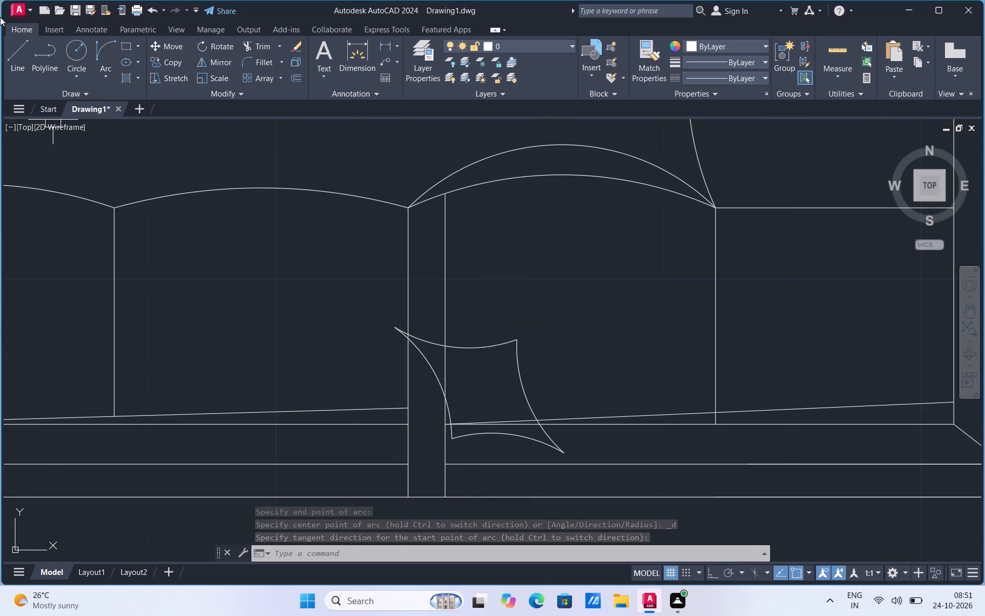
left_click(15, 50)
left_click(423, 497)
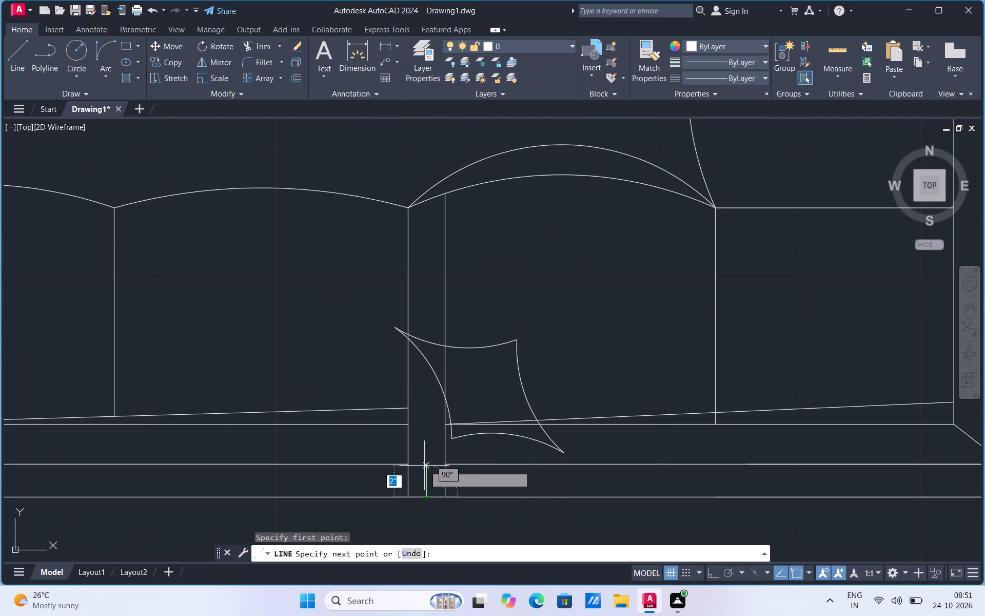
left_click(424, 466)
left_click(448, 463)
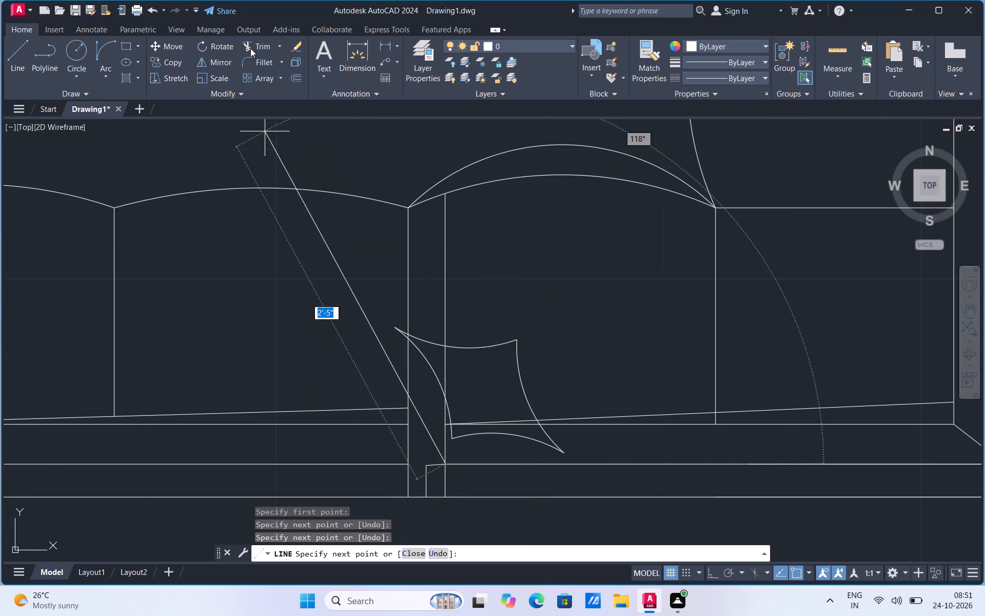
Trim off the south end of the middle divider's east line, between the backrest line and the sofa's outer south edge.
left_click(258, 44)
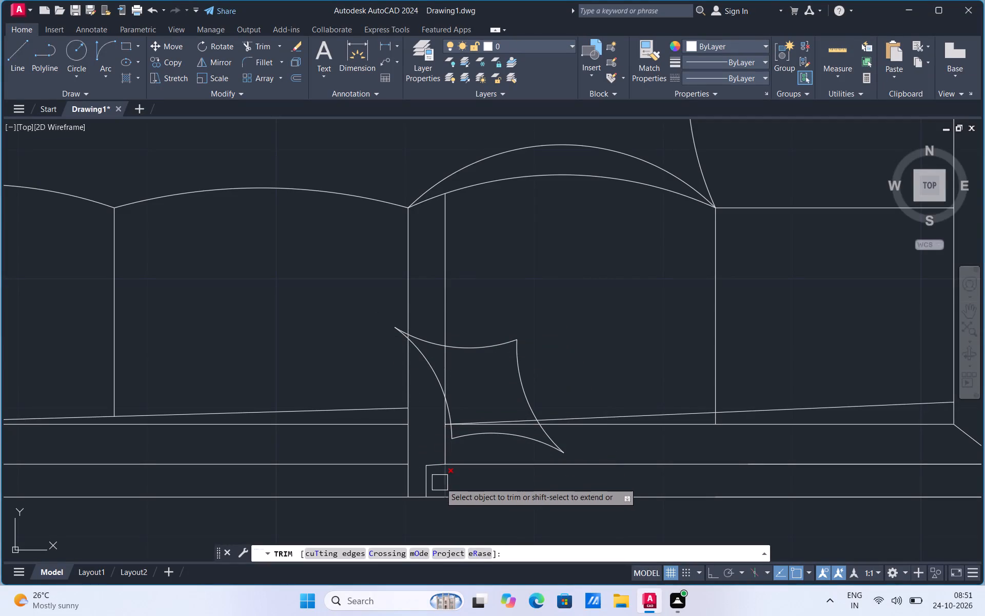
left_click(440, 483)
scroll(454, 412, "down", 3)
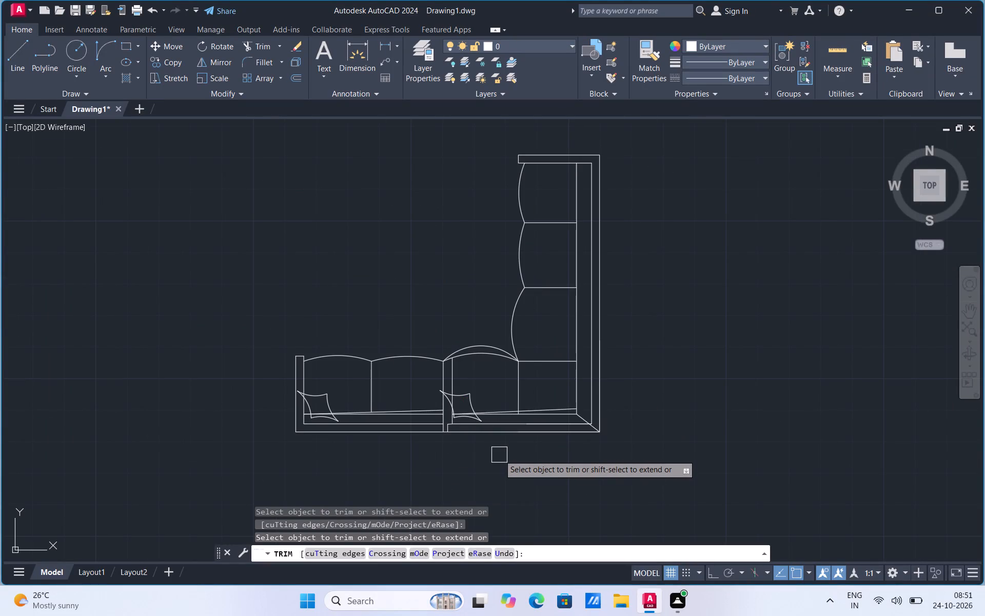
key("Escape")
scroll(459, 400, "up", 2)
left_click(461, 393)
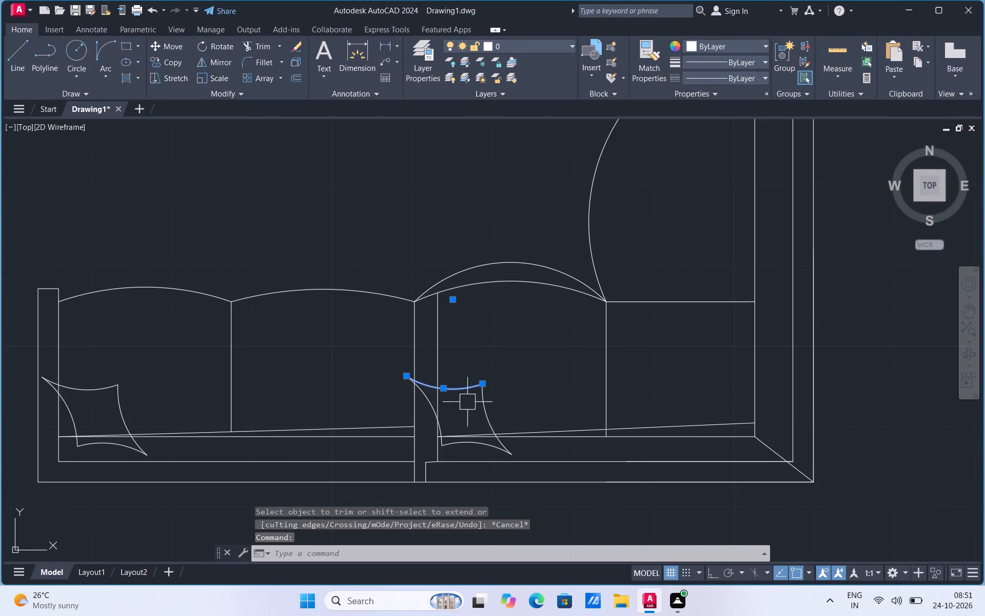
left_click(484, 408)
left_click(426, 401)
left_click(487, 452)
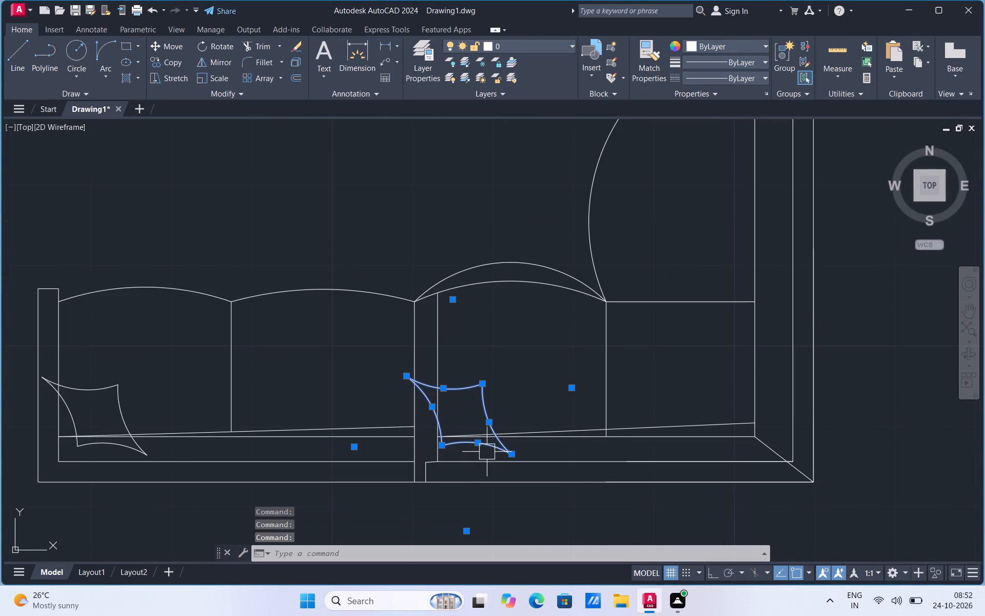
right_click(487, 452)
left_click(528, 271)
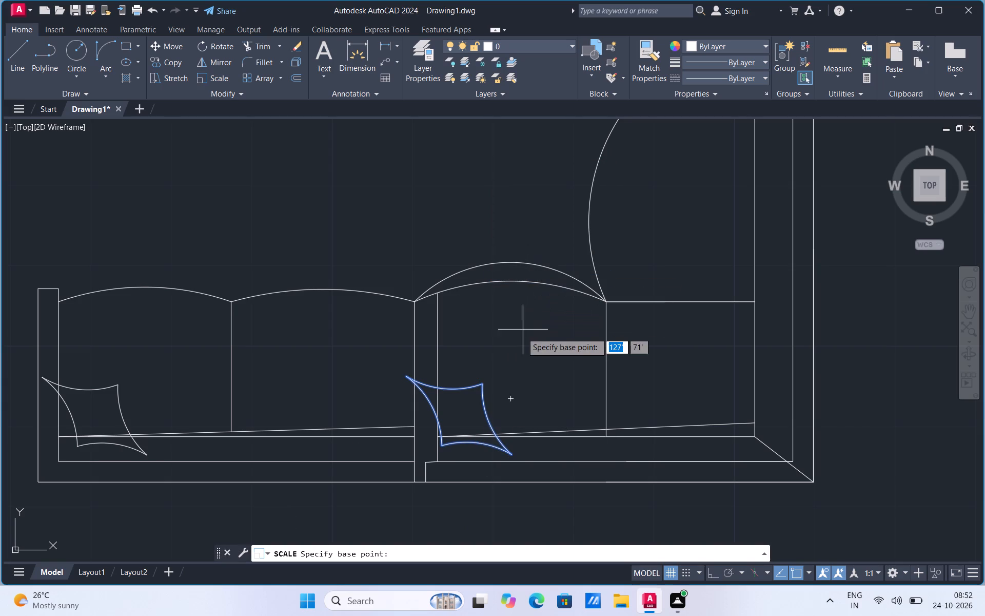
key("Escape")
Copy the four-arc cushion at the middle divider to the open area inside the sofa's L.
left_click(464, 388)
left_click(482, 403)
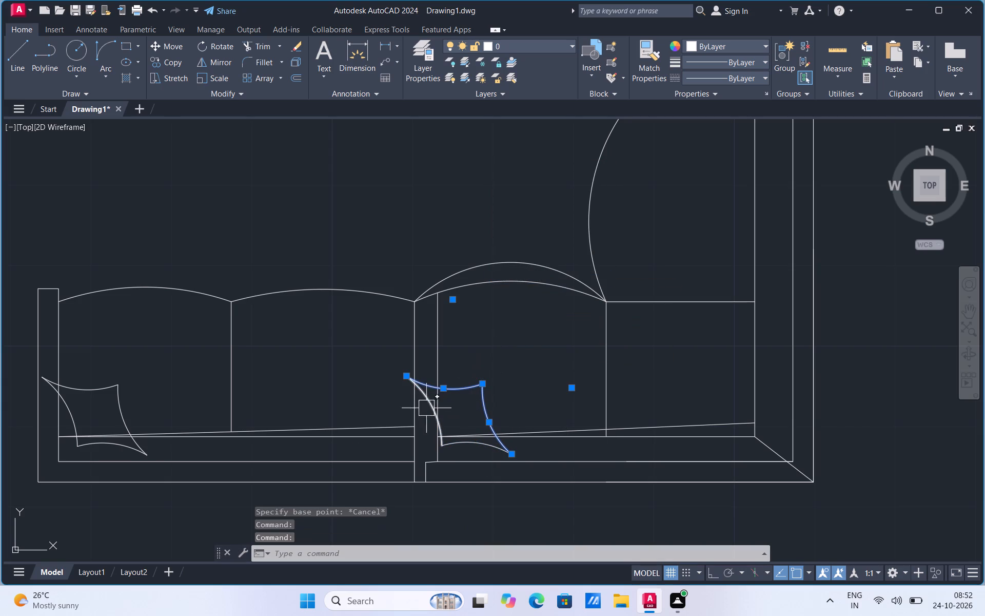
left_click(424, 402)
left_click(479, 448)
right_click(479, 448)
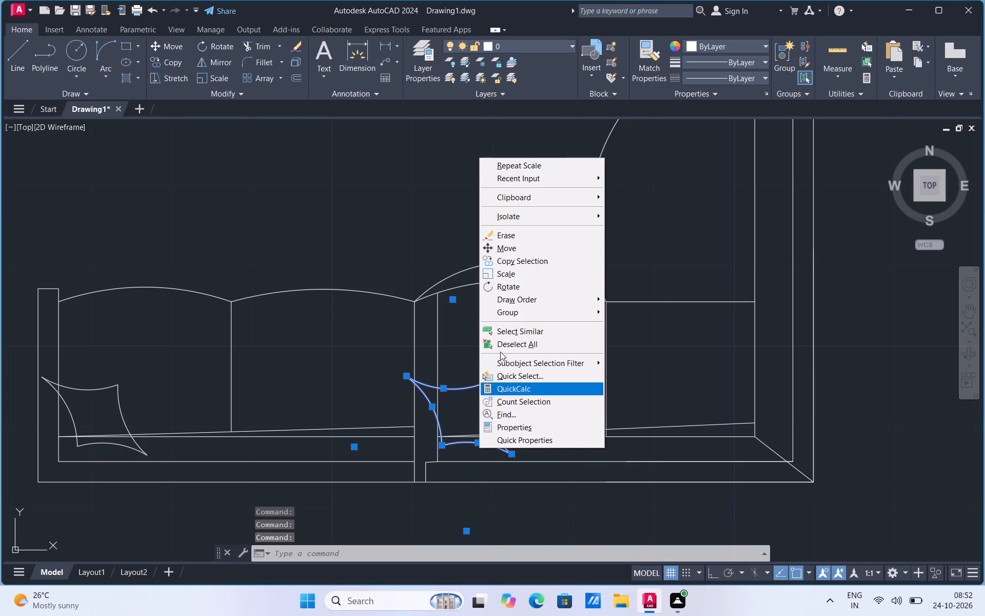
left_click(518, 261)
left_click(489, 381)
scroll(489, 373, "down", 3)
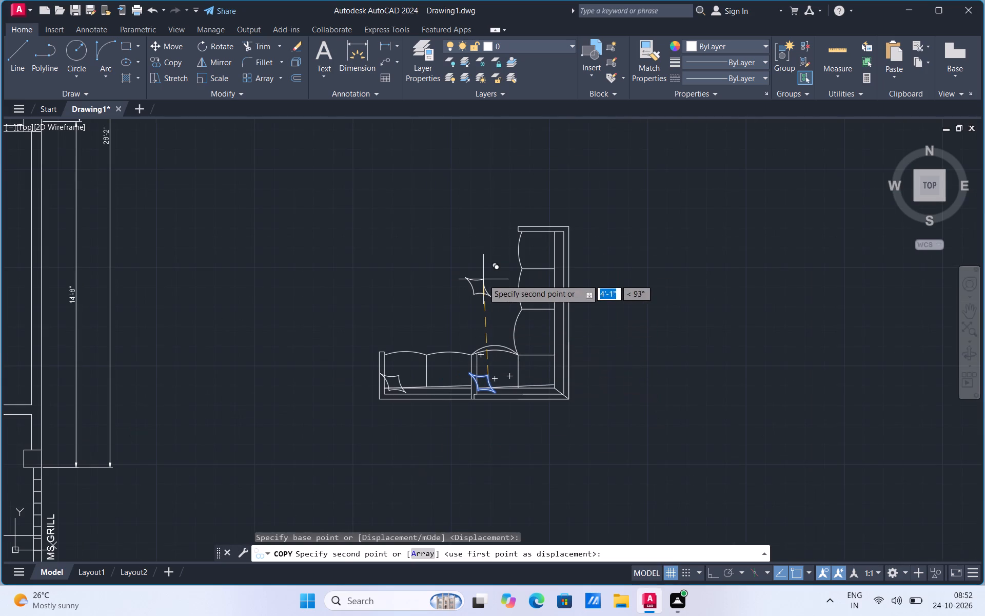
left_click(483, 279)
scroll(483, 279, "up", 2)
key("Escape")
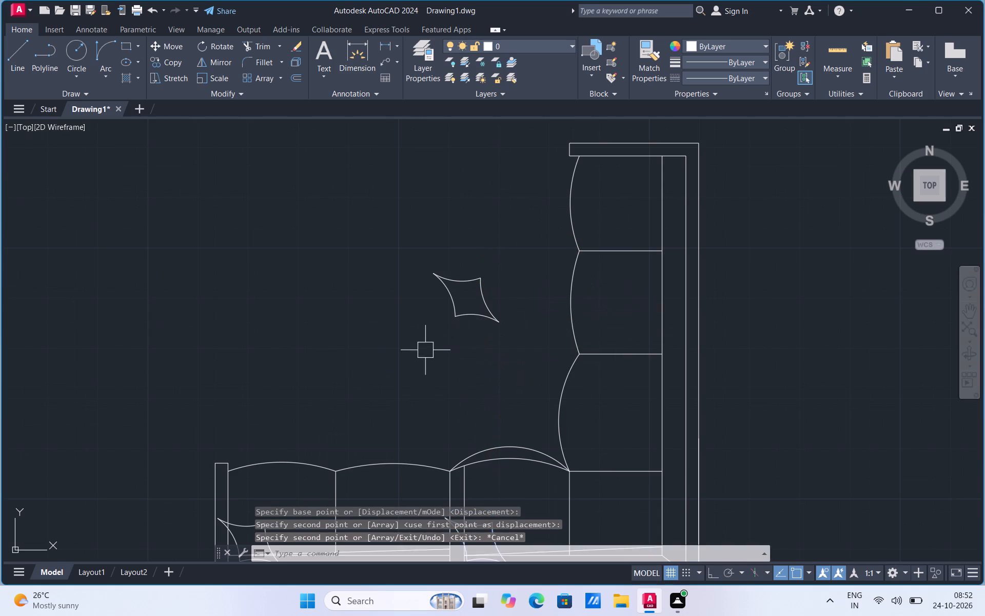
Rotate the copied cushion by about 29° so its long axis runs nearly east-west.
left_click(407, 354)
left_click(498, 242)
left_click(484, 306)
left_click(480, 318)
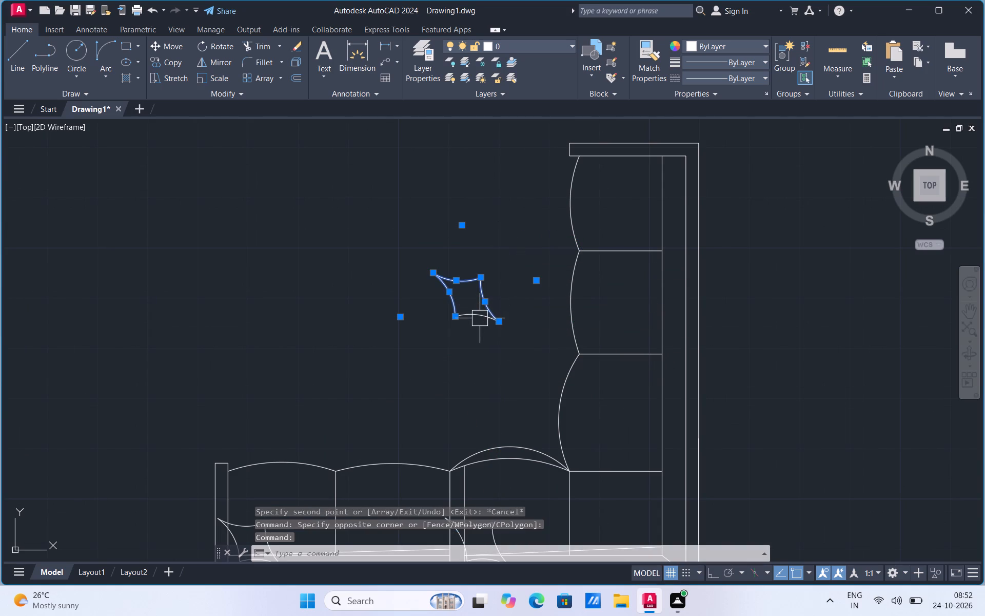
right_click(480, 318)
left_click(525, 155)
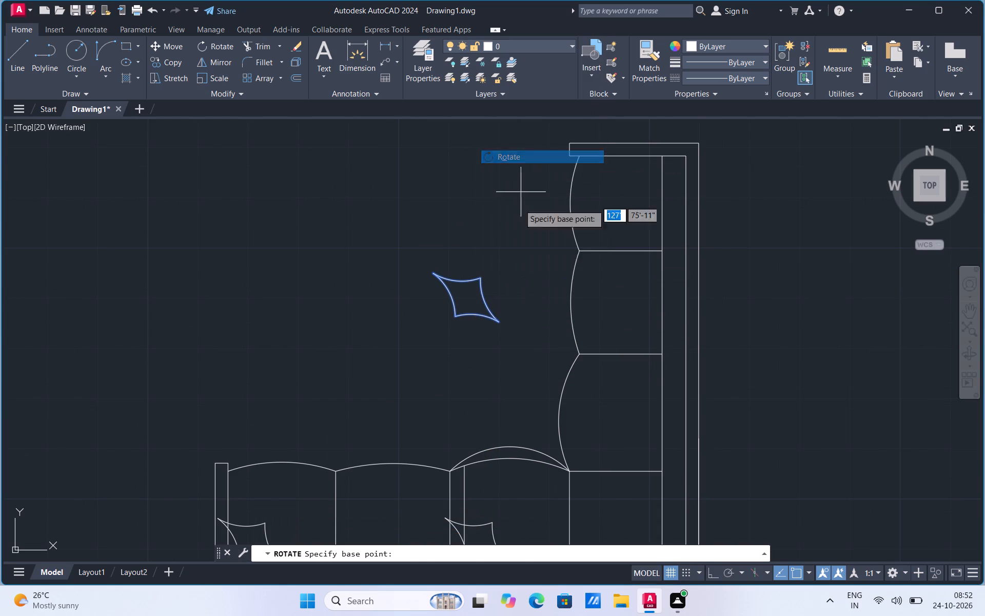
left_click(514, 312)
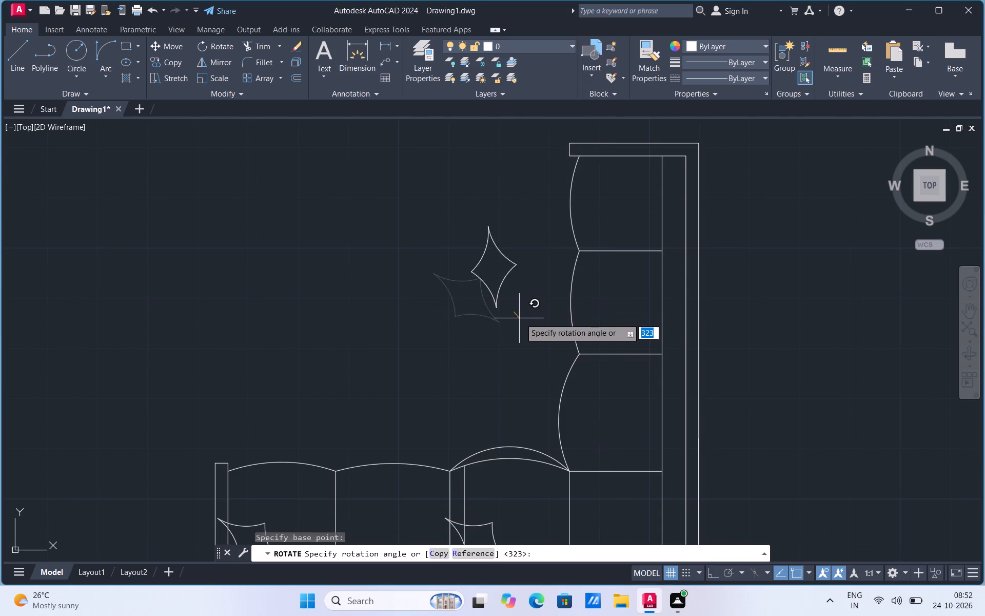
left_click(540, 297)
Move the rotated cushion onto the northernmost seat of the vertical wing, overlapping the backrest beside the north armrest.
left_click_drag(393, 368, 419, 366)
left_click(516, 282)
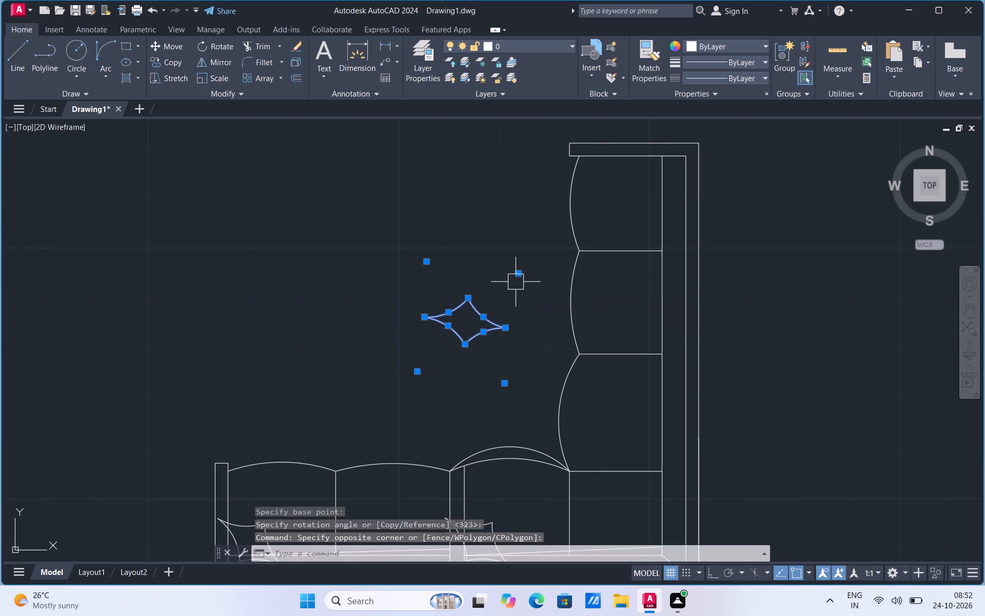
right_click(516, 282)
left_click_drag(549, 373, 543, 370)
left_click(485, 332)
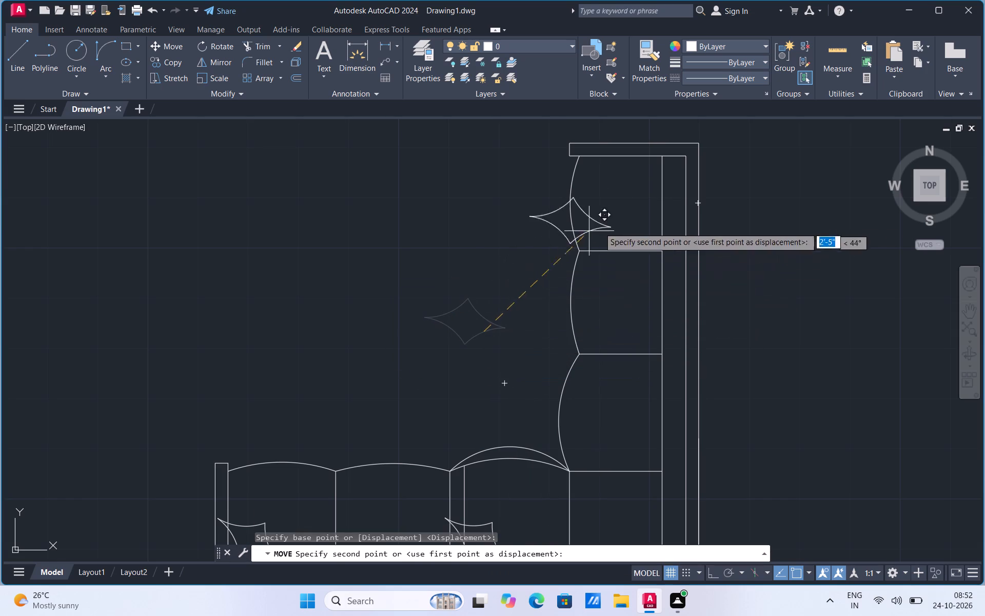
left_click(672, 184)
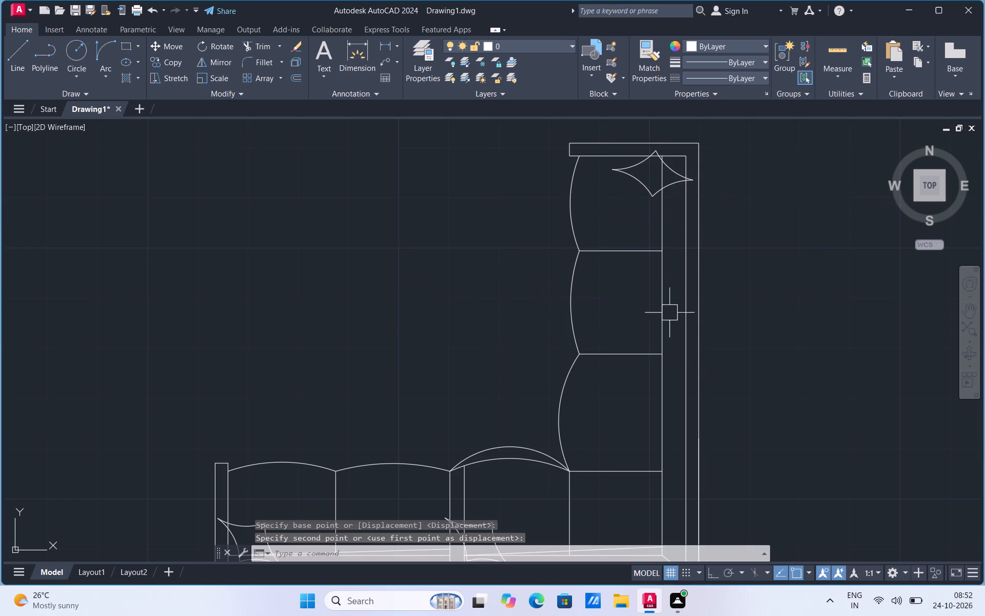
Copy the cushion on the vertical wing's northernmost seat to the empty area west of that wing.
left_click(645, 179)
left_click(643, 166)
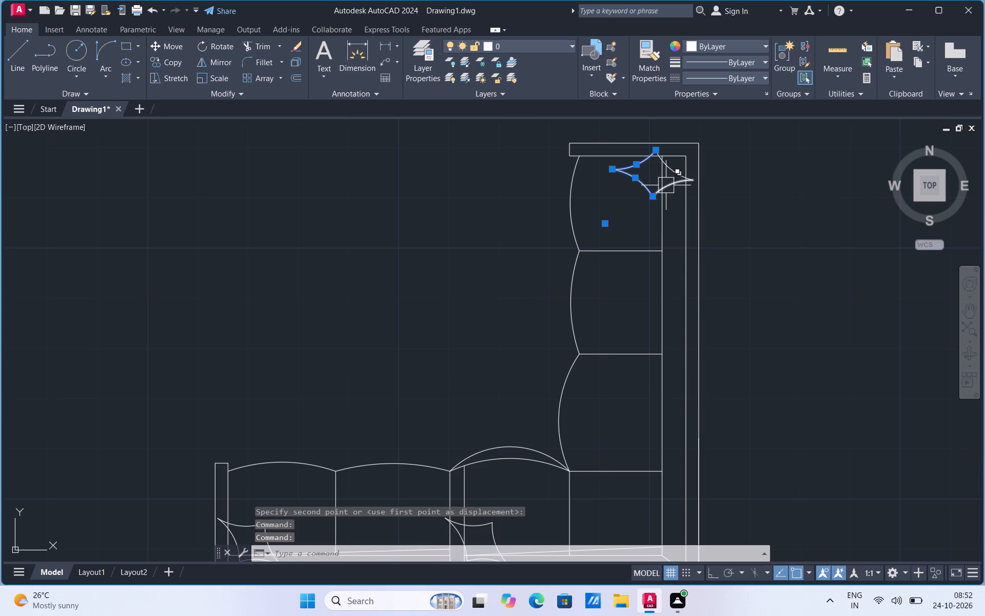
left_click(666, 185)
left_click(669, 171)
right_click(669, 171)
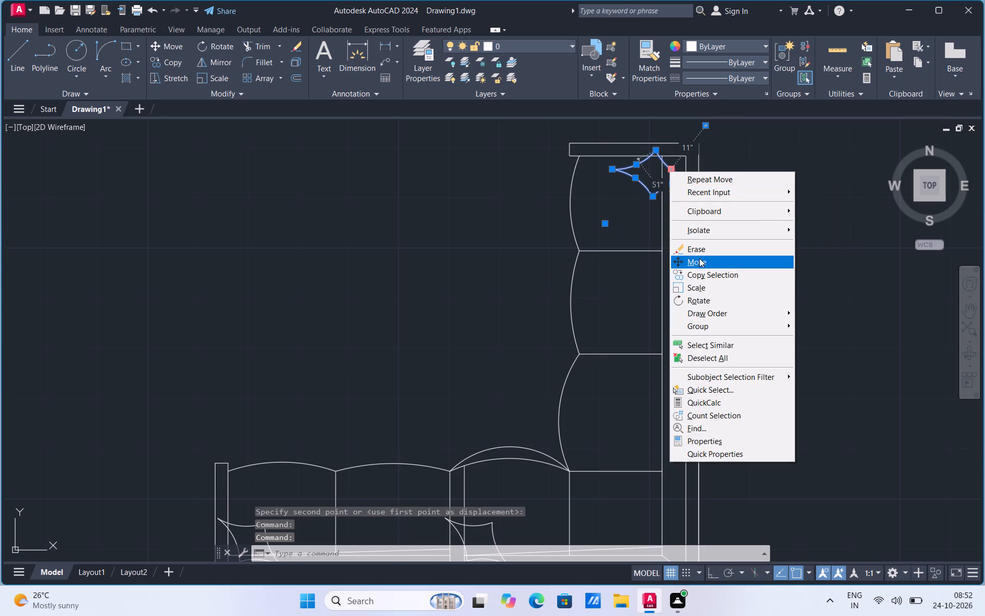
left_click(699, 271)
left_click(677, 195)
left_click(408, 252)
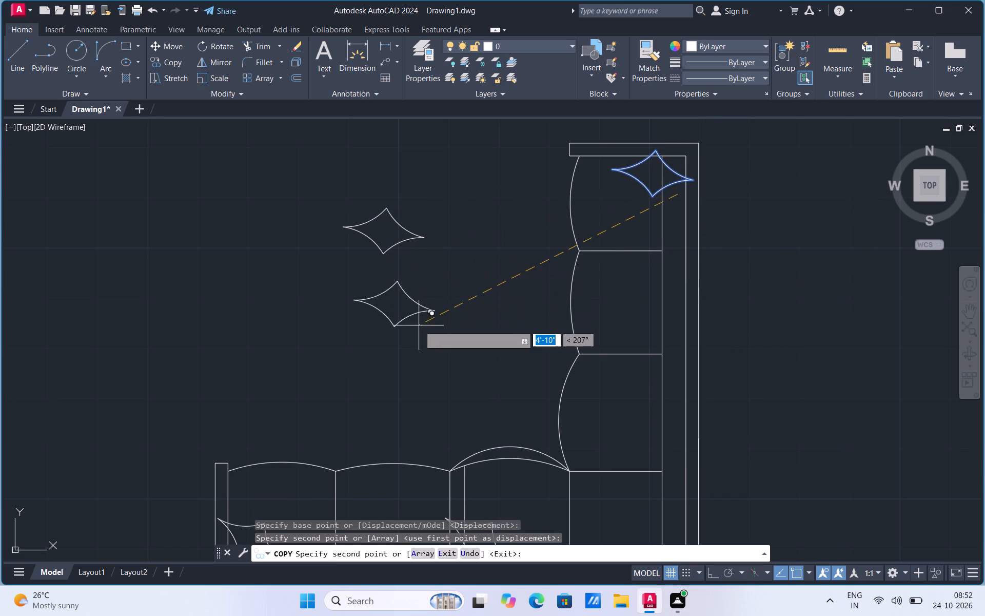
key("Escape")
Rotate the new cushion copy about its east tip so its long axis runs nearly north-south.
left_click_drag(332, 293, 341, 286)
left_click(440, 181)
right_click(439, 216)
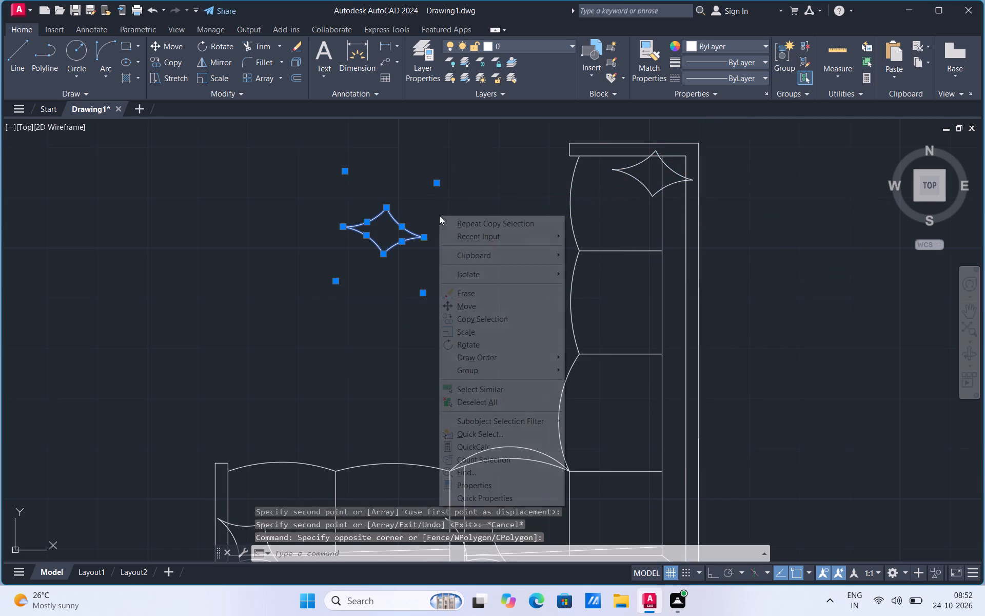
left_click(481, 344)
left_click(425, 239)
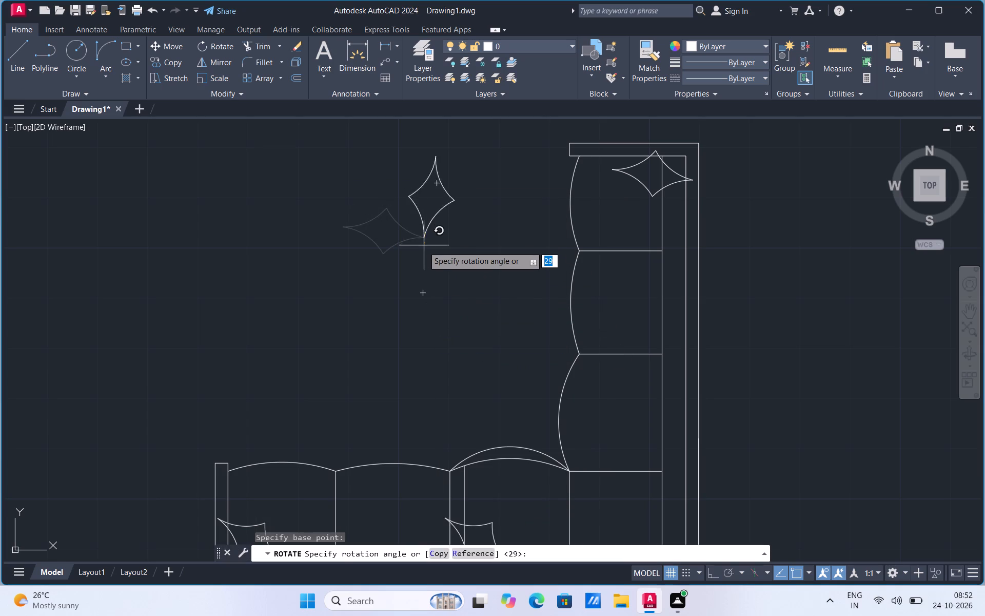
left_click(428, 257)
Move the upright cushion onto the corner seat, overlapping the backrest near the seat's southeast corner.
left_click(388, 295)
left_click(446, 143)
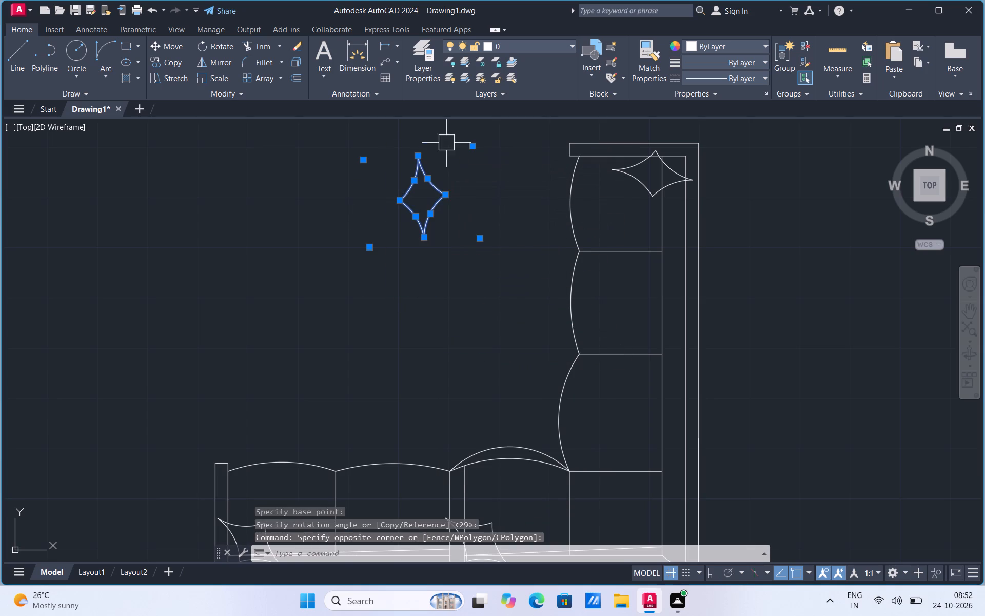
right_click(451, 194)
left_click(482, 286)
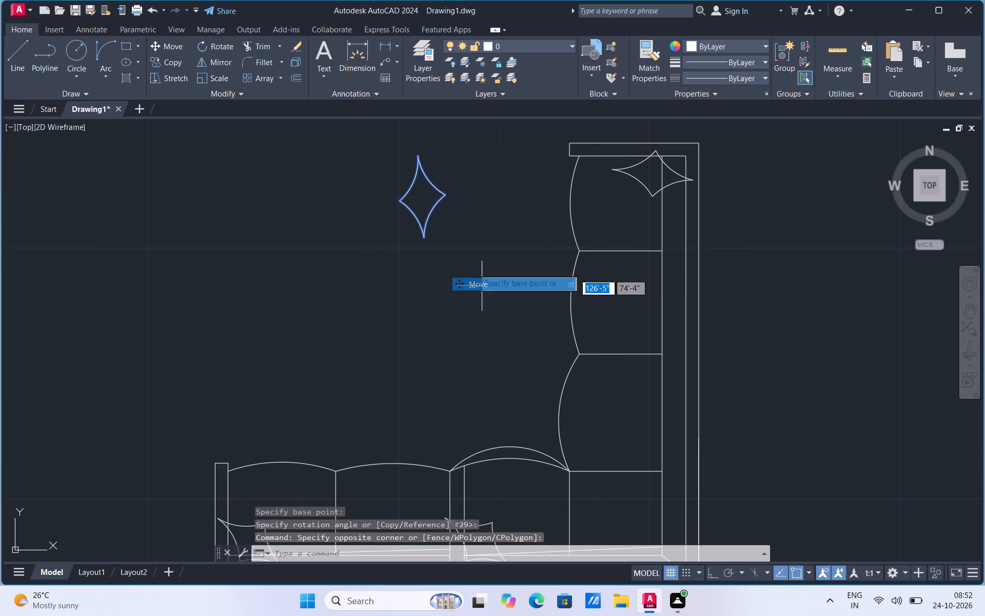
left_click(433, 207)
scroll(477, 207, "down", 1)
scroll(585, 414, "up", 2)
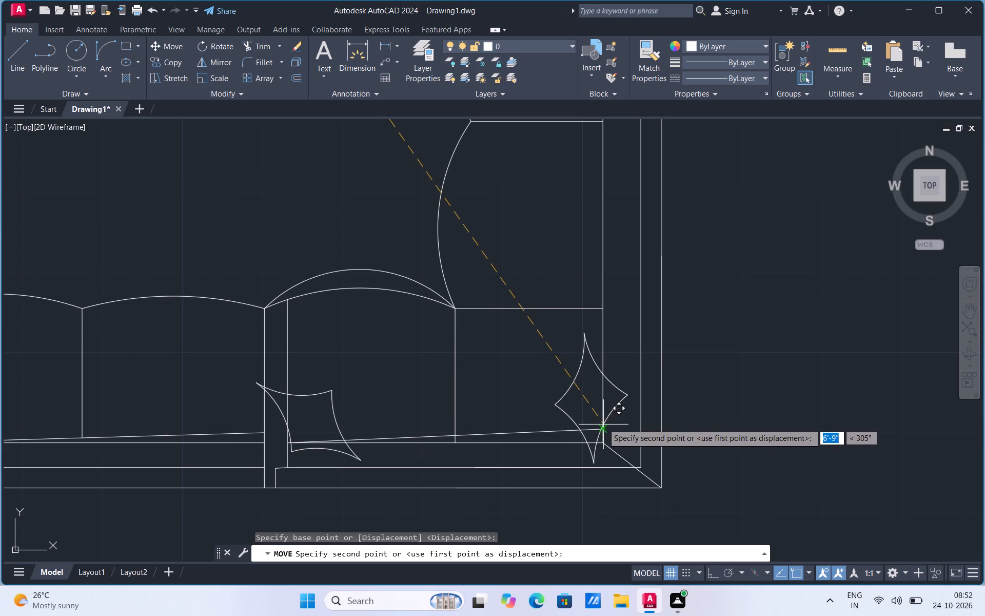
left_click(603, 423)
Group the entire L-shaped sofa with its cushions into one object.
scroll(648, 452, "down", 4)
scroll(617, 469, "up", 1)
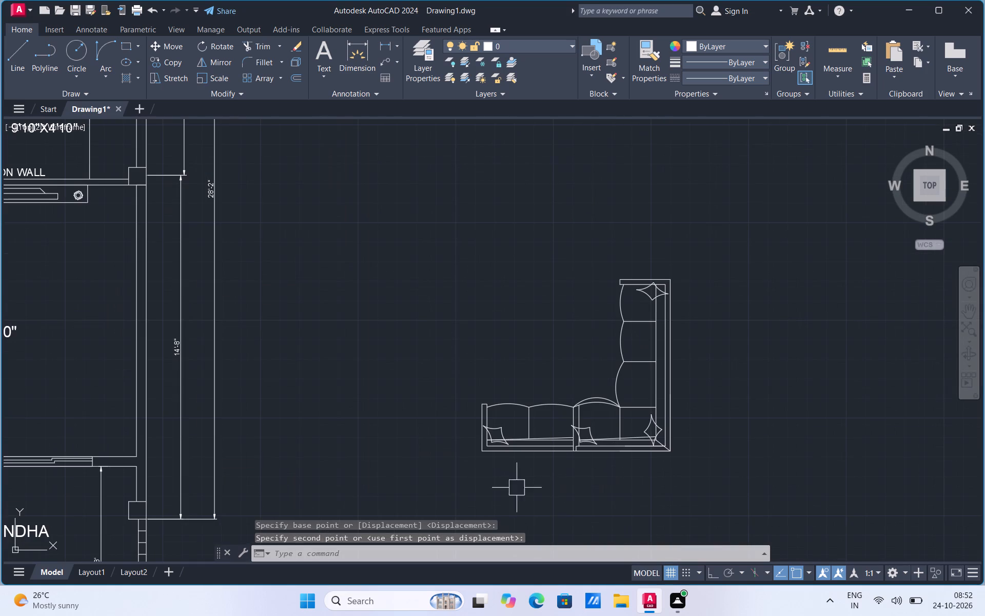
left_click(431, 495)
left_click(726, 236)
right_click(706, 261)
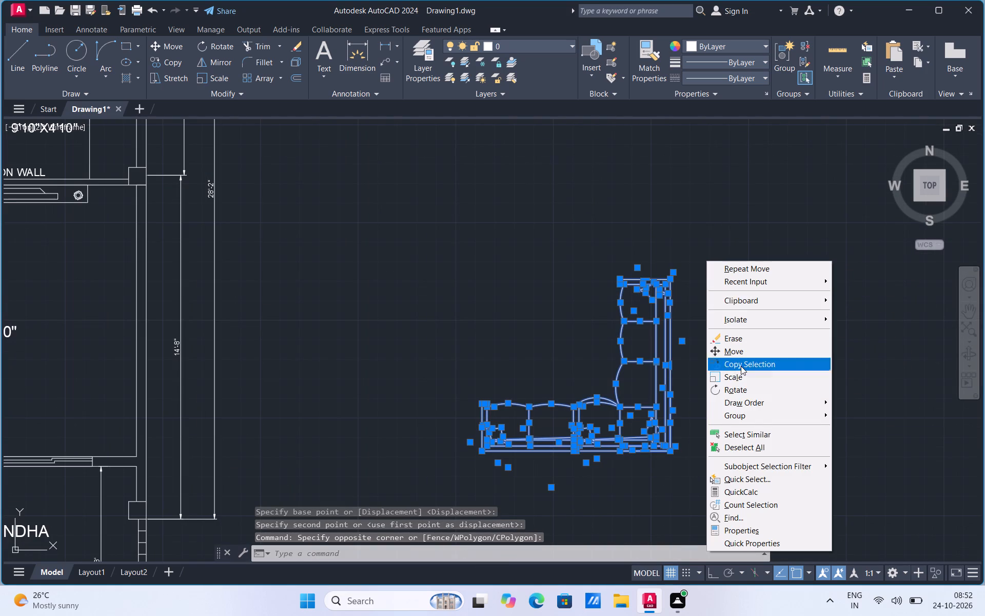
left_click(745, 418)
left_click(862, 418)
Move the sofa group by its outer southeast corner into the southeast corner of the LIVING room.
left_click(645, 395)
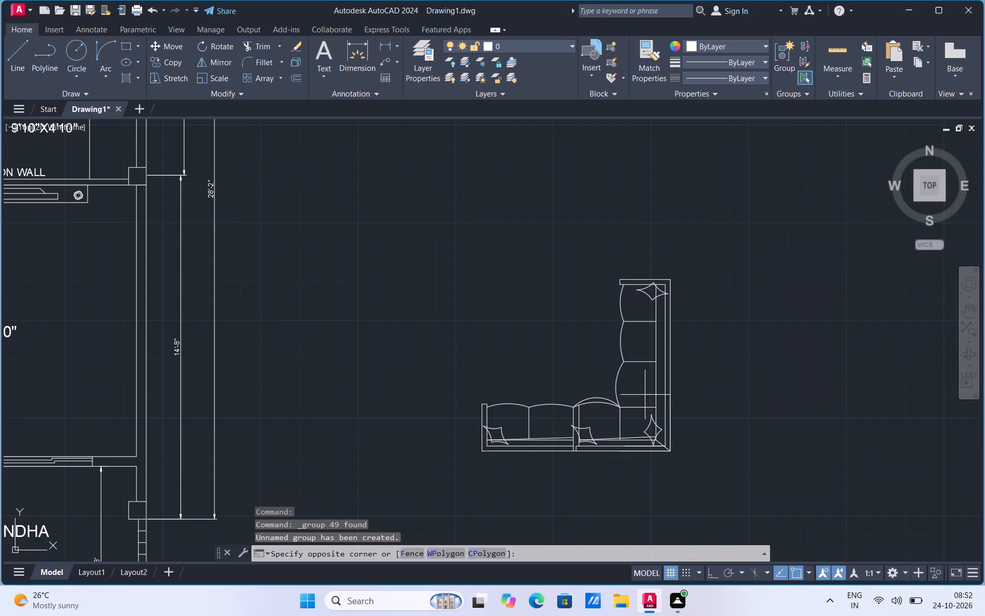
left_click(643, 429)
right_click(647, 419)
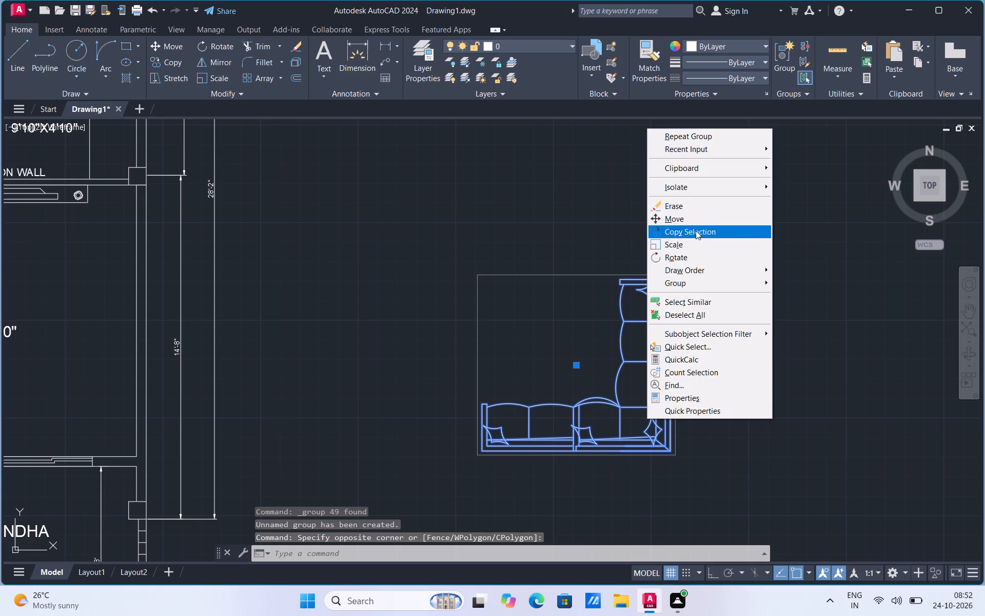
left_click(695, 222)
left_click(671, 453)
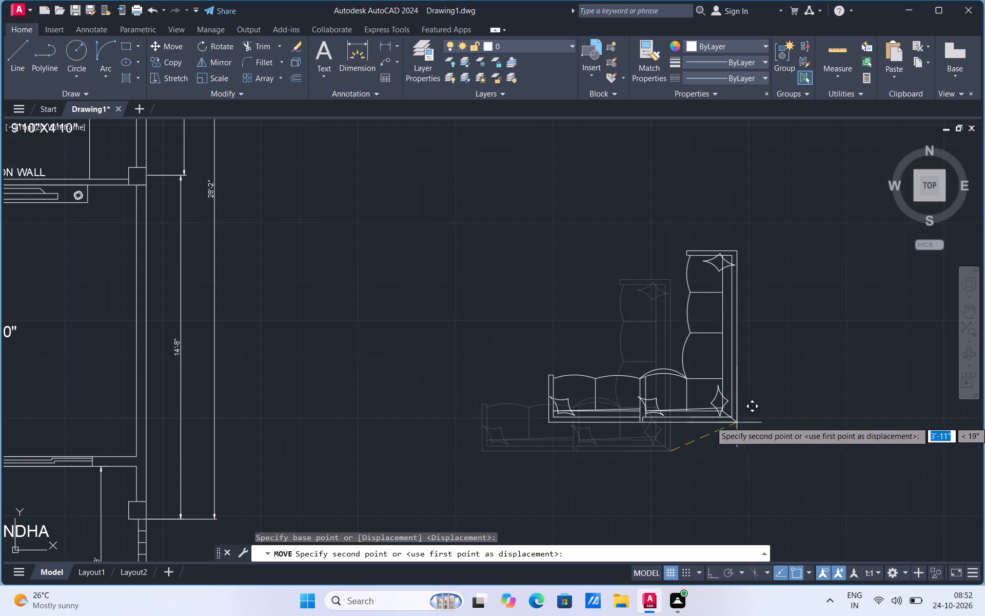
scroll(769, 423, "down", 1)
scroll(358, 429, "up", 2)
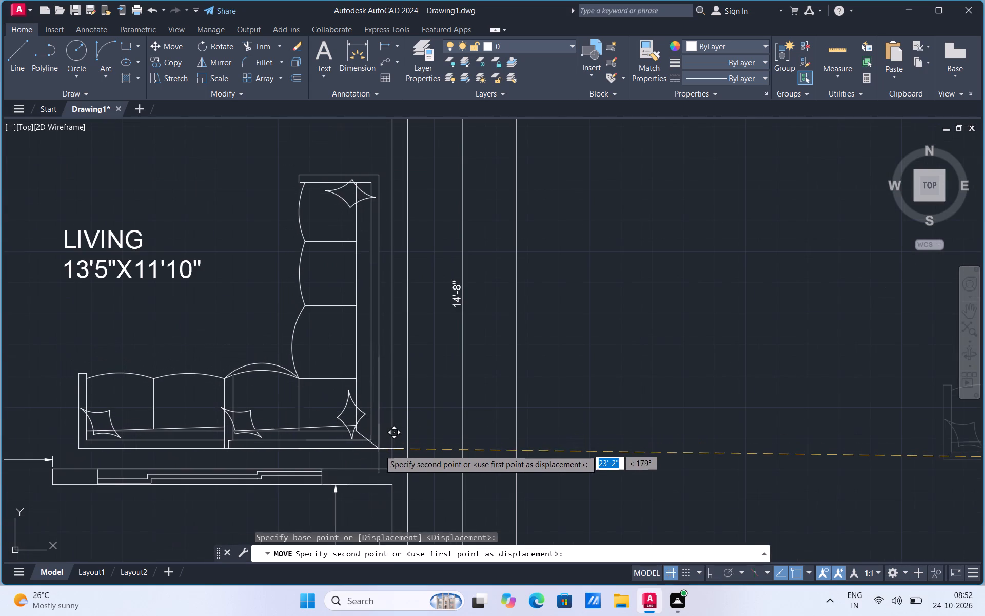
left_click(382, 455)
Scale up the LIVING room label slightly about a point just northeast of its text.
scroll(700, 473, "down", 2)
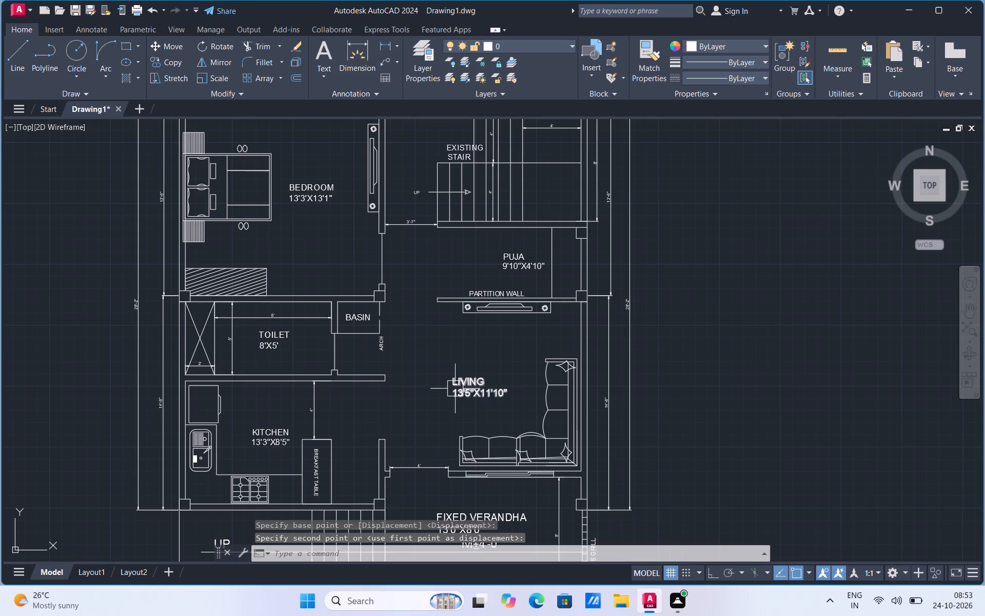
left_click(456, 388)
right_click(456, 388)
left_click(500, 197)
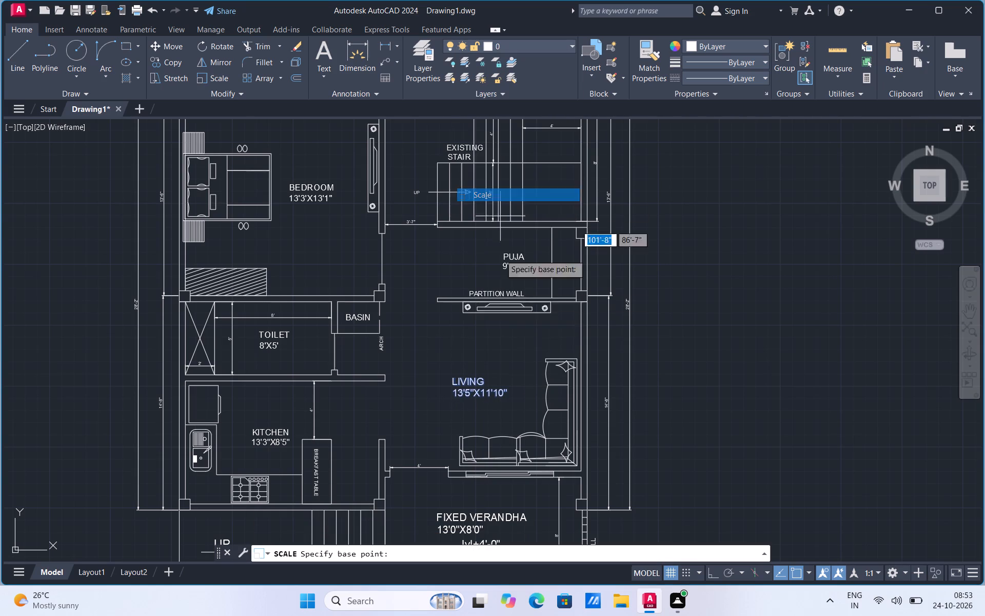
left_click(503, 368)
left_click(627, 399)
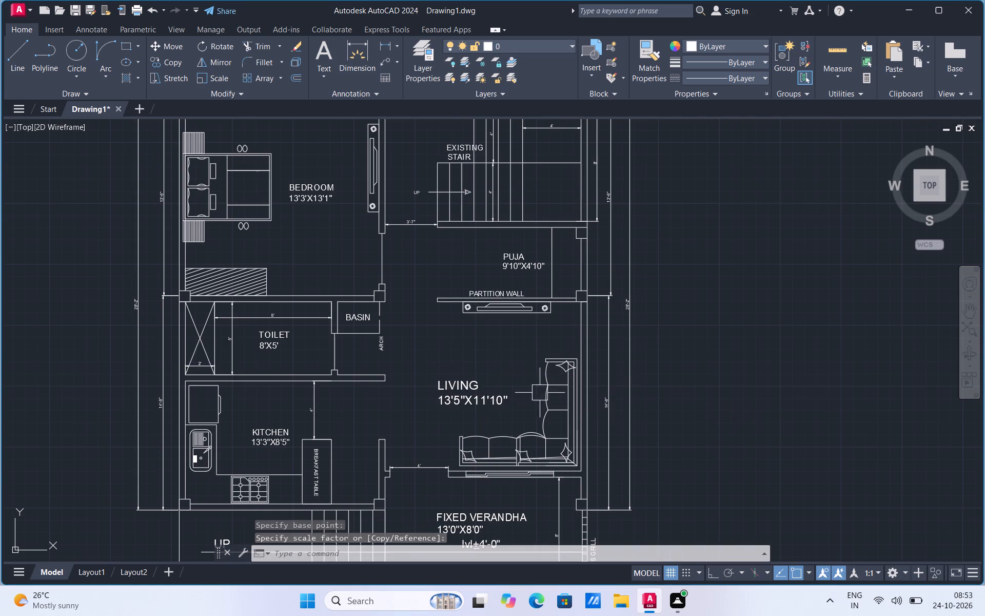
Move the enlarged LIVING label north, away from the sofa's seating area.
left_click(446, 397)
right_click(446, 397)
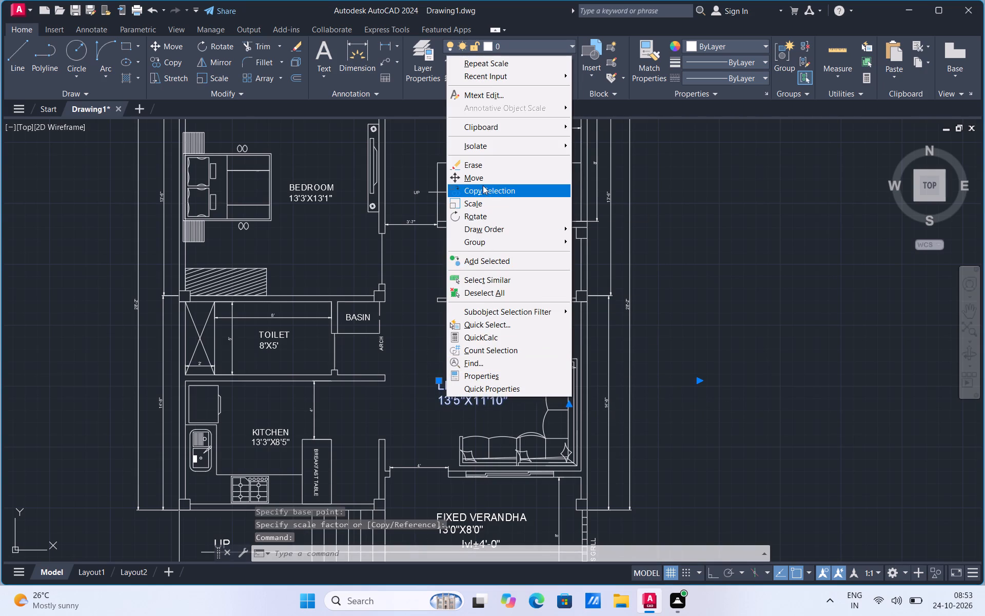
left_click(482, 183)
scroll(484, 389, "up", 1)
left_click(457, 402)
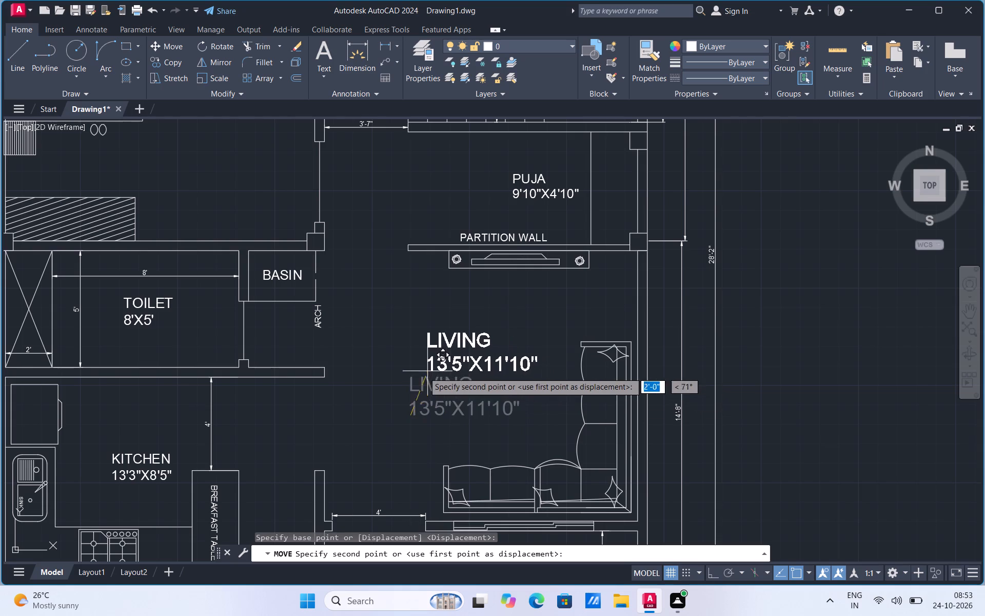
left_click(407, 380)
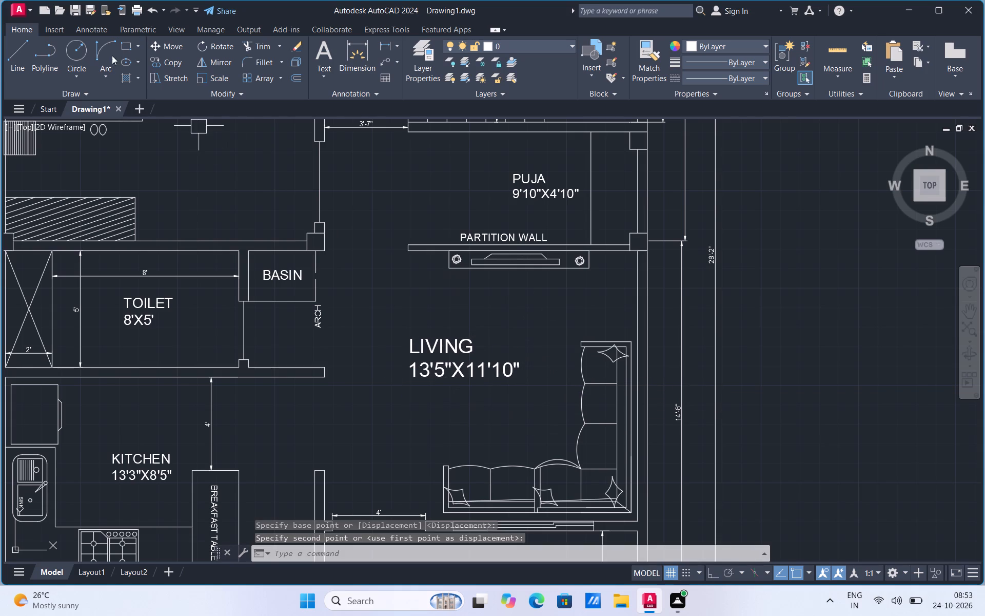
Draw a coffee table rectangle about 4'-3" wide in the space enclosed by the L-shaped sofa, below the LIVING label.
left_click(136, 46)
left_click(129, 66)
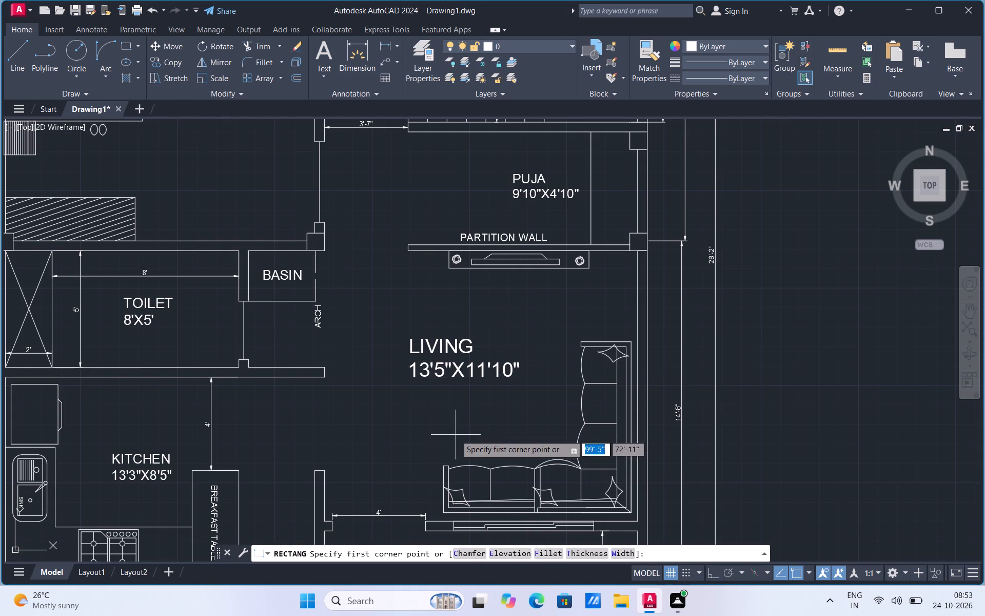
left_click(456, 435)
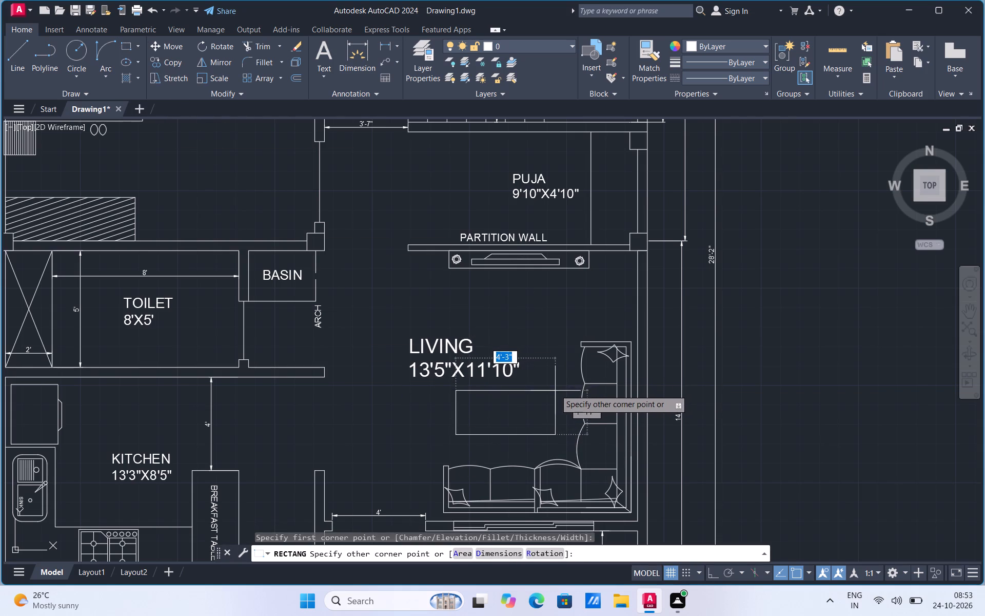
left_click(554, 375)
Move the LIVING label slightly northwest so it clears the coffee table rectangle.
scroll(550, 393, "up", 1)
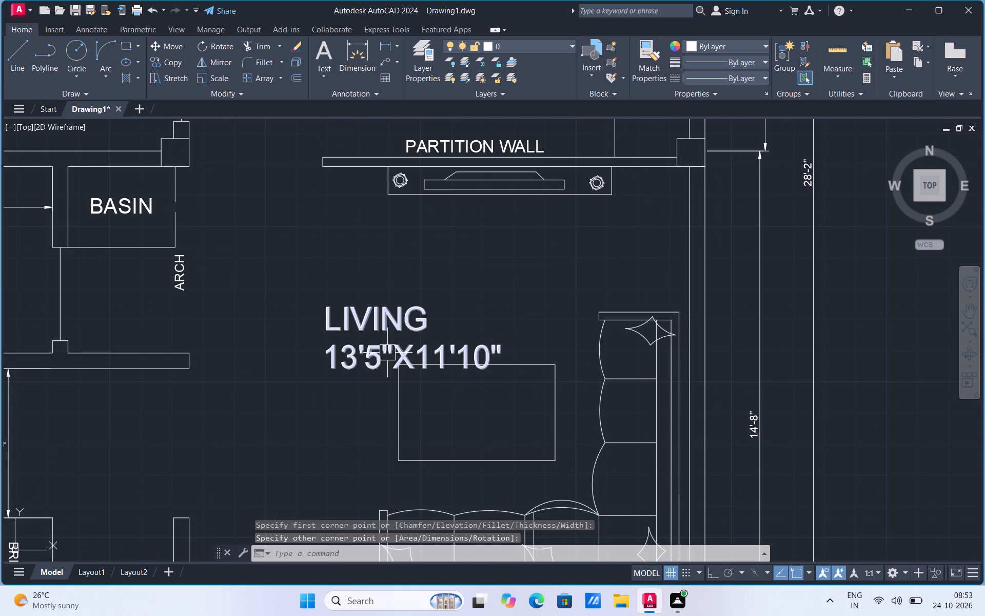
left_click(375, 349)
right_click(375, 349)
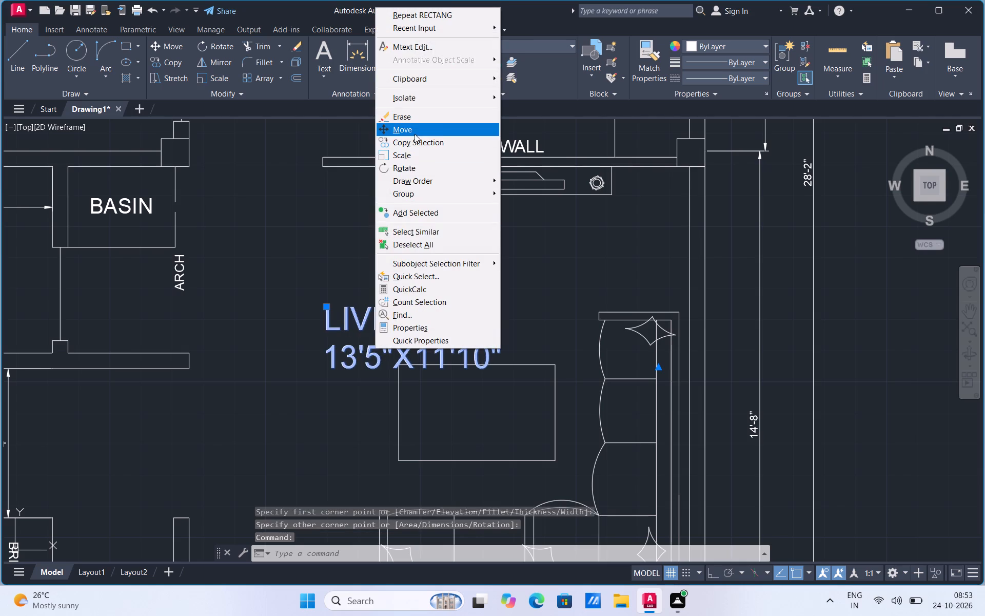
left_click(415, 134)
left_click_drag(372, 304, 369, 293)
left_click(313, 283)
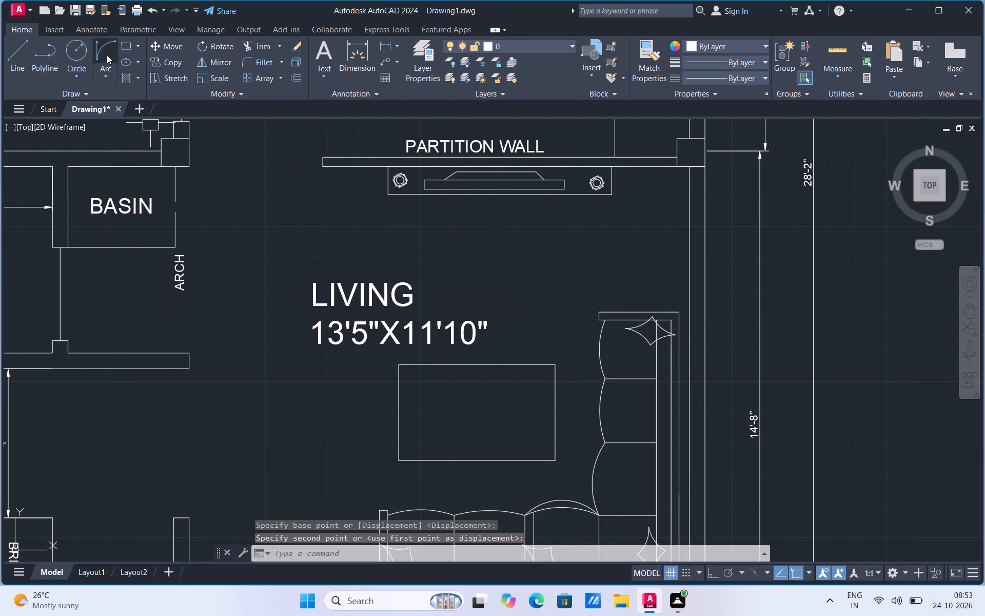
Draw a small rectangle about 1'-4" by 5" straddling the coffee table's east edge near its northeast corner.
left_click(133, 47)
left_click(136, 46)
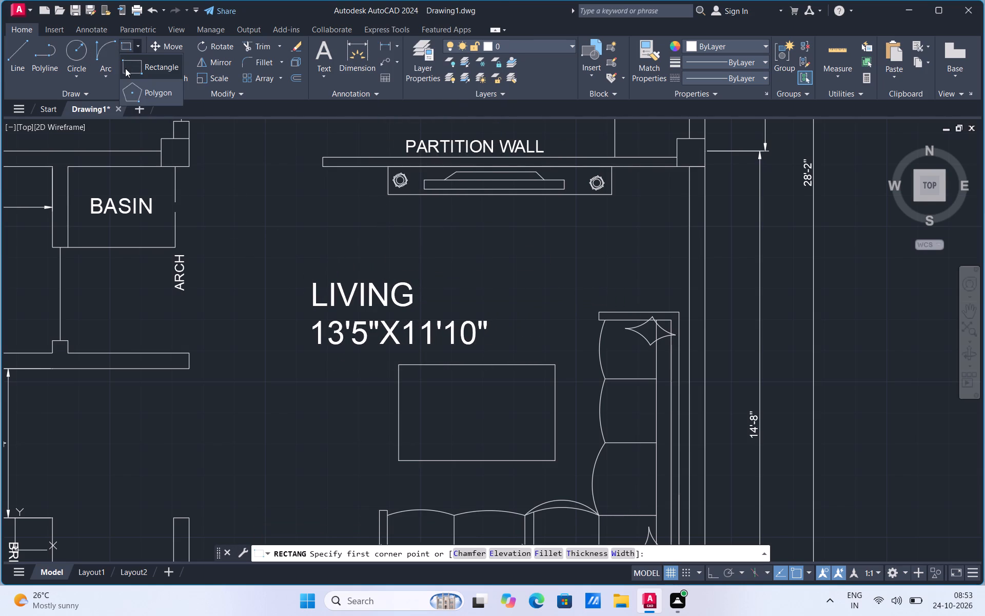
left_click(133, 68)
left_click(528, 397)
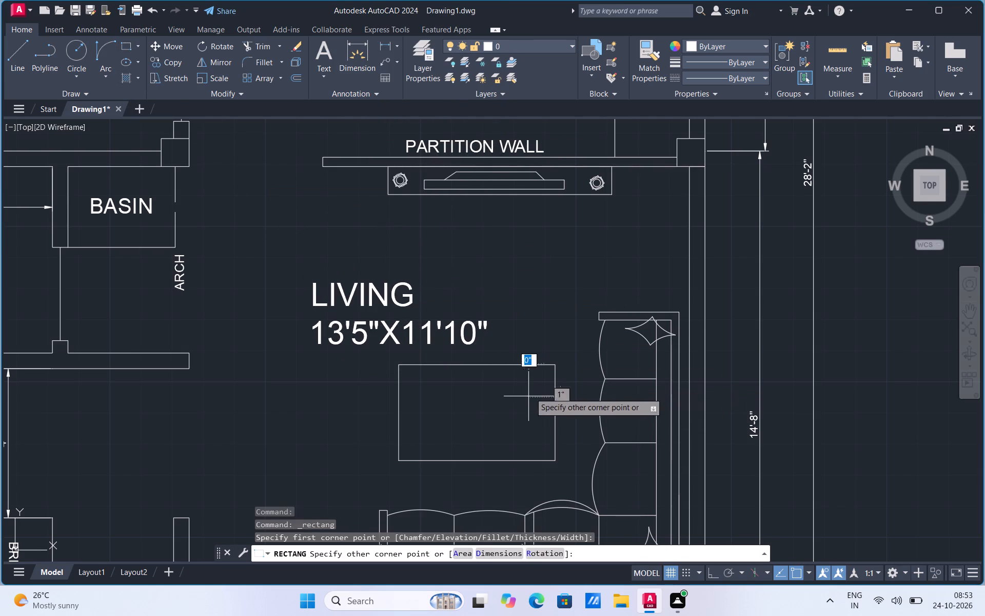
scroll(583, 381, "up", 1)
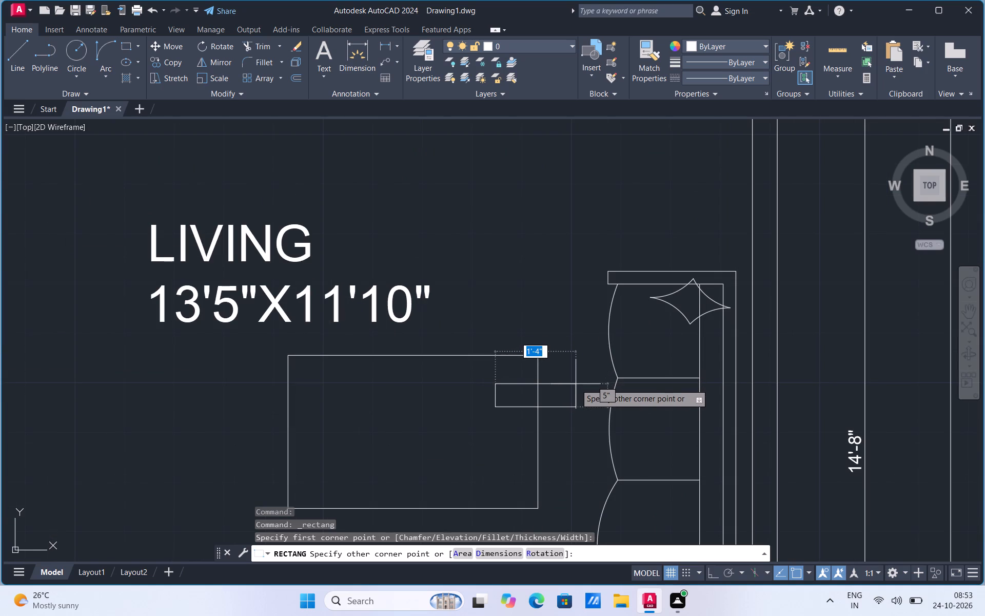
left_click(576, 383)
Move the small rectangle slightly north along the coffee table's east edge.
left_click(559, 413)
right_click(560, 413)
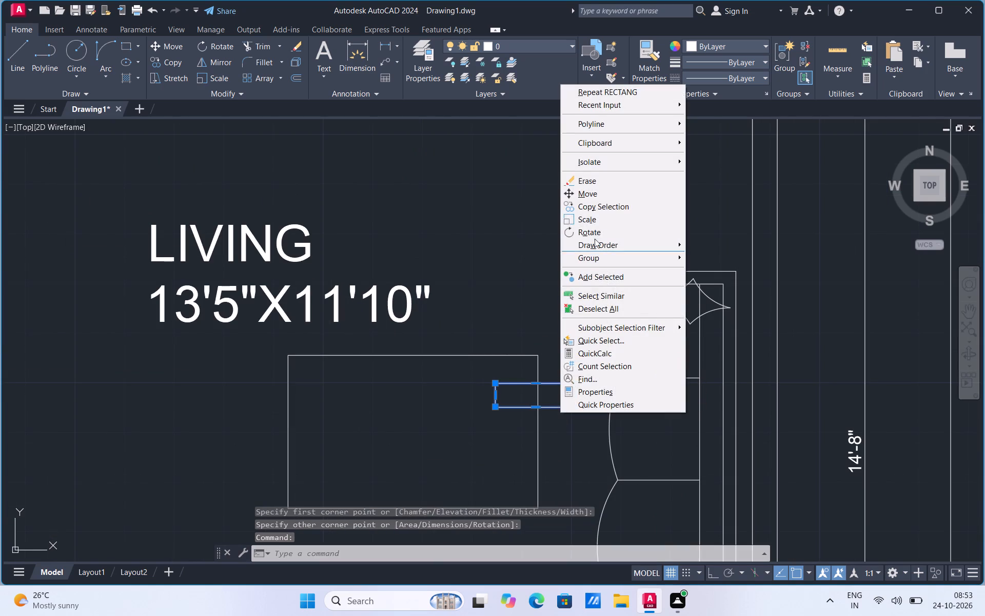
left_click(600, 197)
scroll(544, 377, "up", 1)
left_click(535, 385)
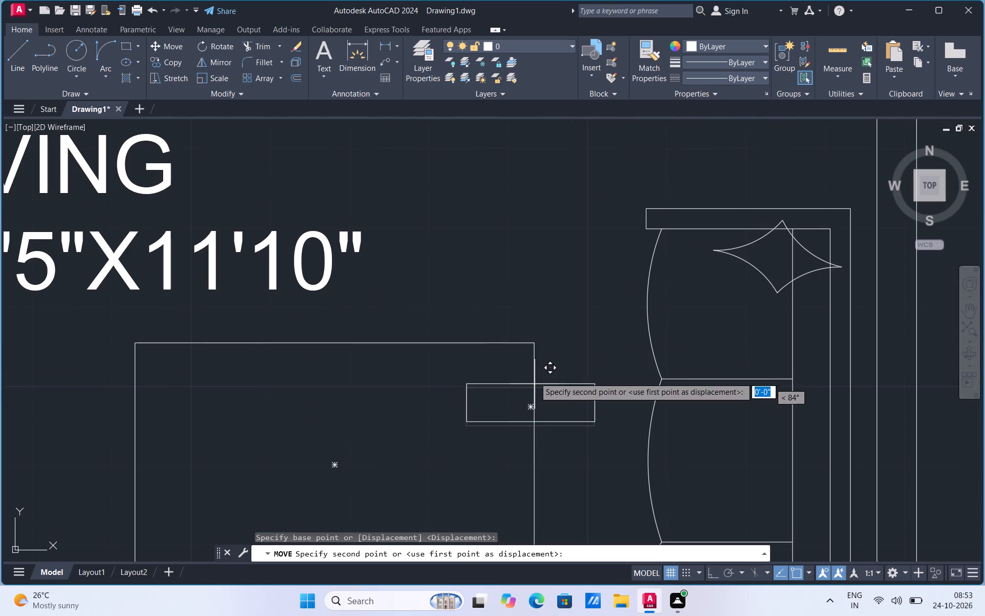
left_click(534, 364)
Copy the small rectangle to the coffee table's west edge near the southwest corner, overlapping the outline.
left_click(560, 367)
right_click(560, 367)
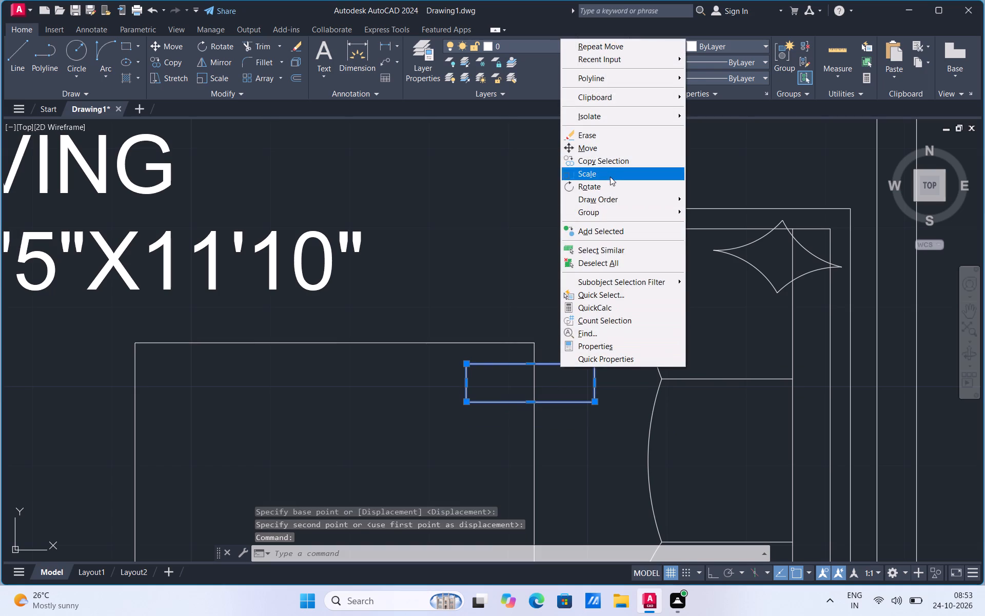
left_click(611, 163)
left_click(536, 362)
scroll(593, 323, "down", 2)
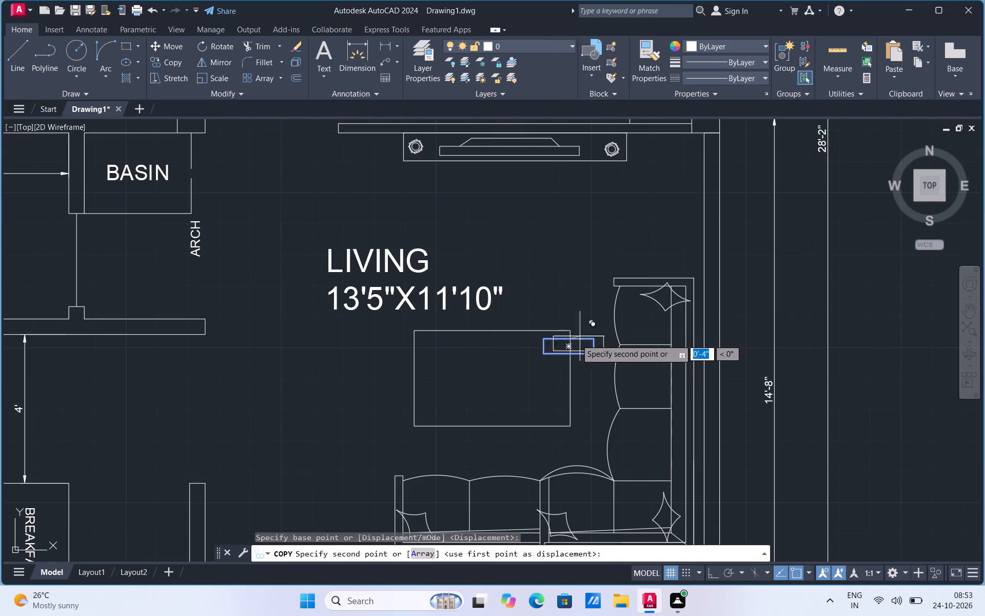
left_click(424, 398)
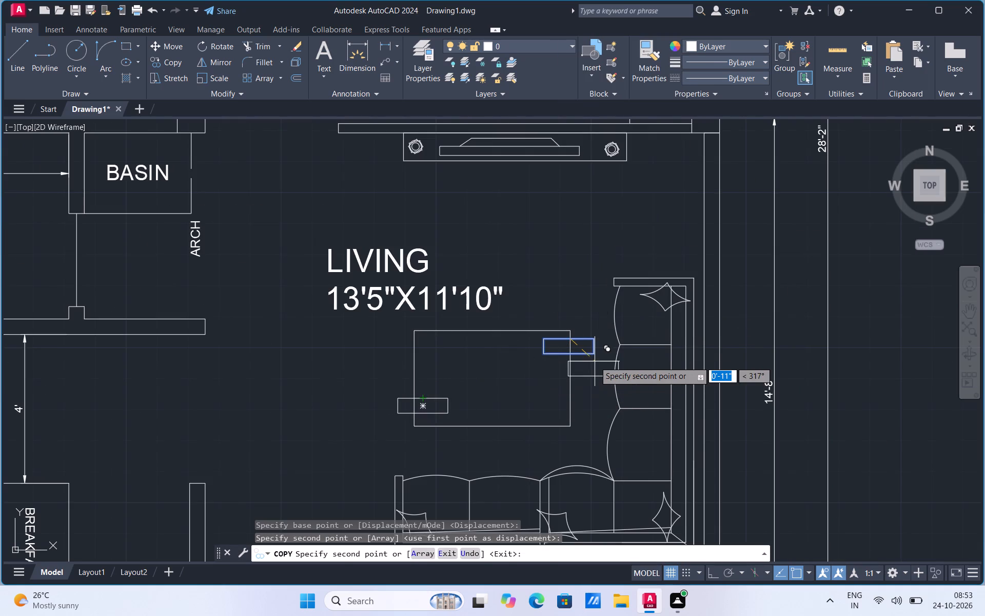
scroll(594, 363, "up", 1)
key("Escape")
Move the small rectangle at the table's northeast corner about 3" west.
left_click(594, 349)
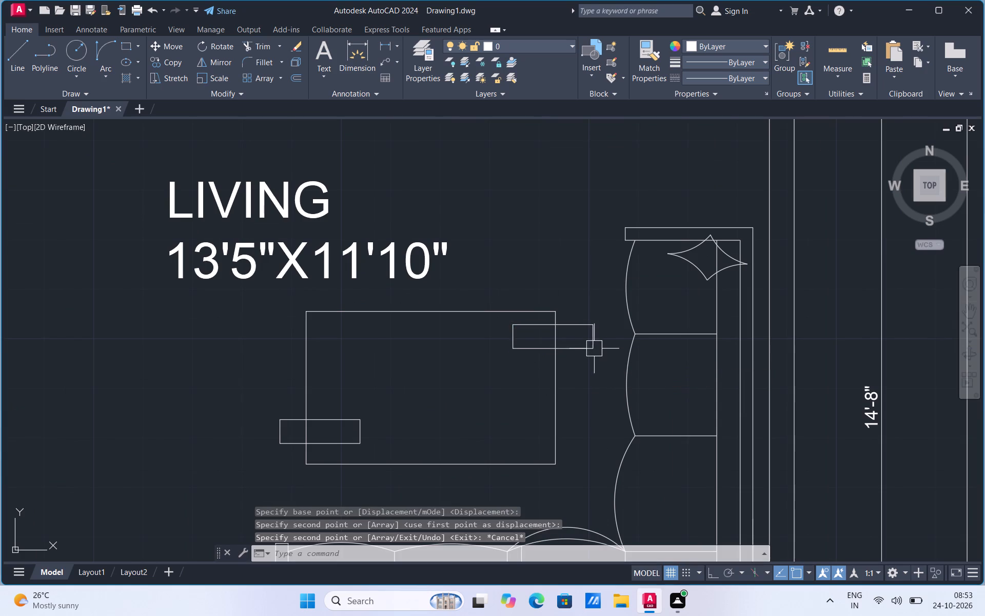
right_click(594, 349)
right_click(584, 351)
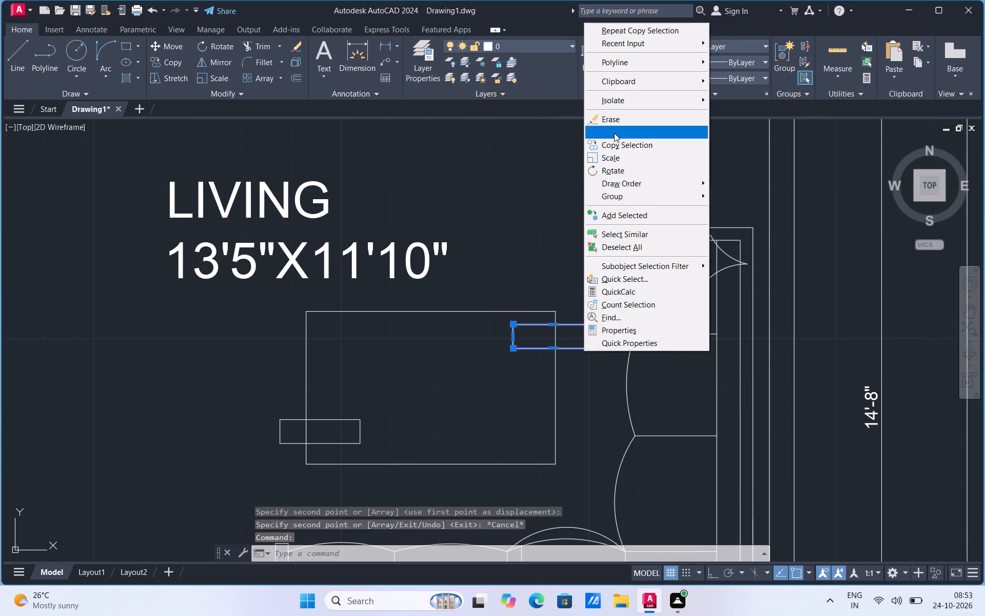
left_click(614, 133)
left_click(593, 325)
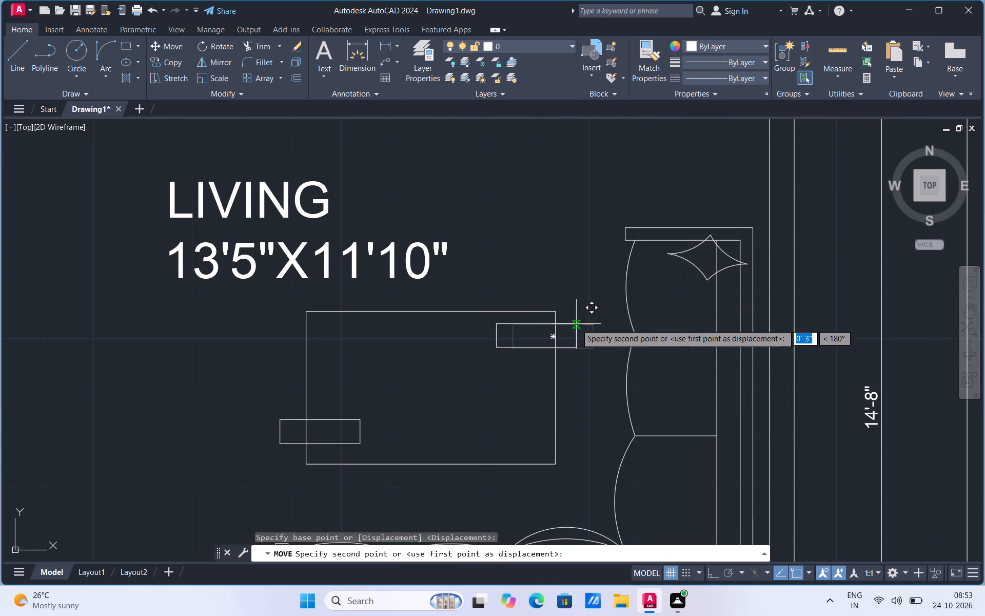
left_click(576, 324)
Trim the coffee table's edge lines where they cross inside the two small rectangles.
left_click(266, 50)
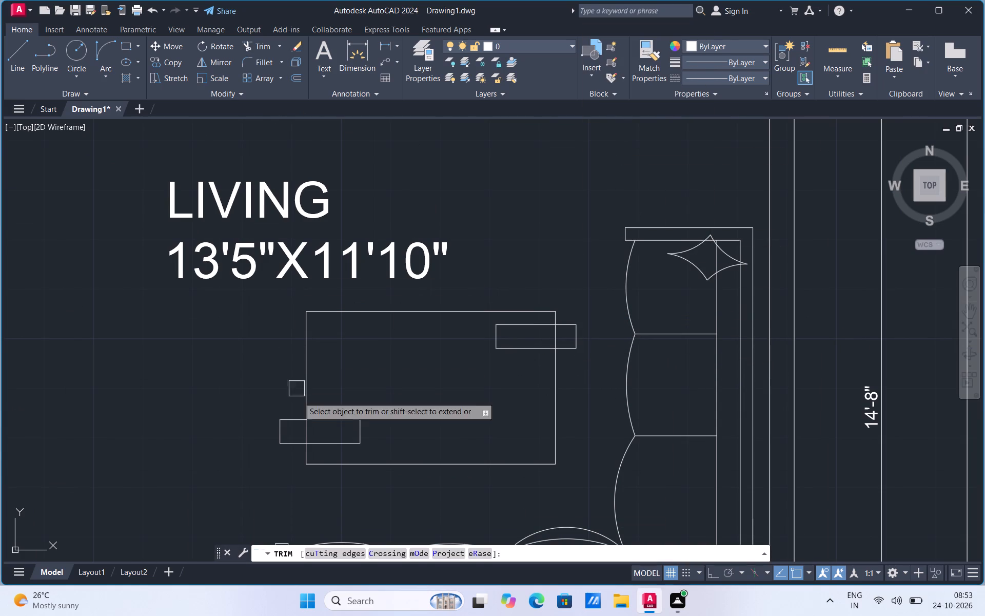
left_click(304, 432)
left_click(550, 336)
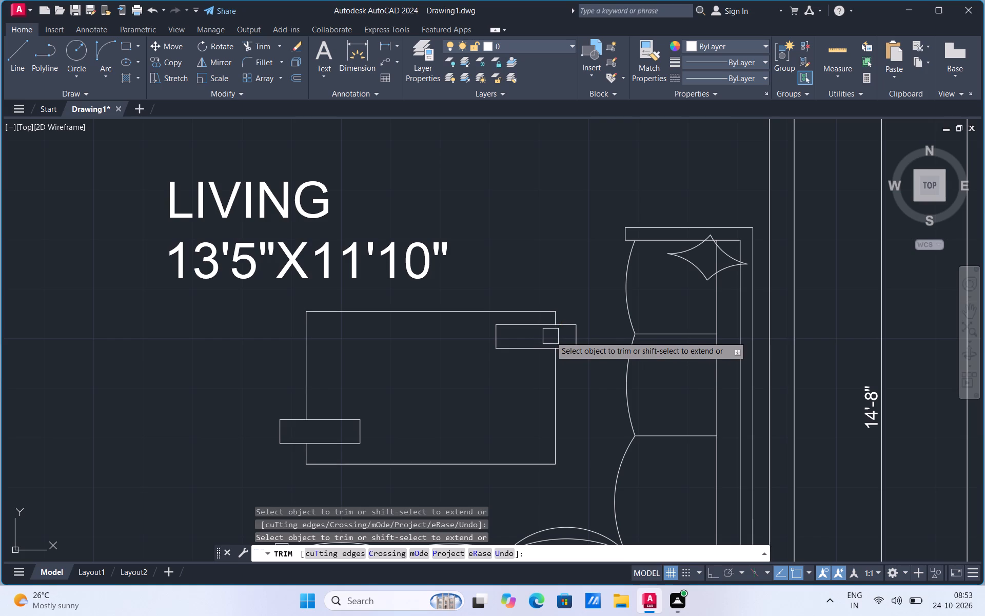
Draw a circle with a radius of about 1" inside the coffee table's southeast corner.
left_click(78, 74)
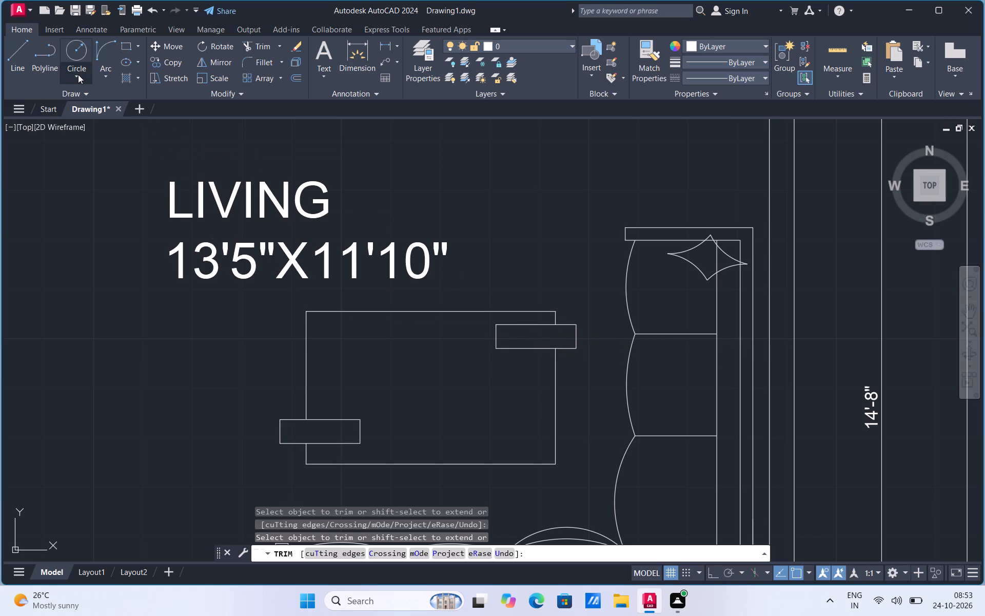
left_click(82, 102)
scroll(531, 450, "up", 2)
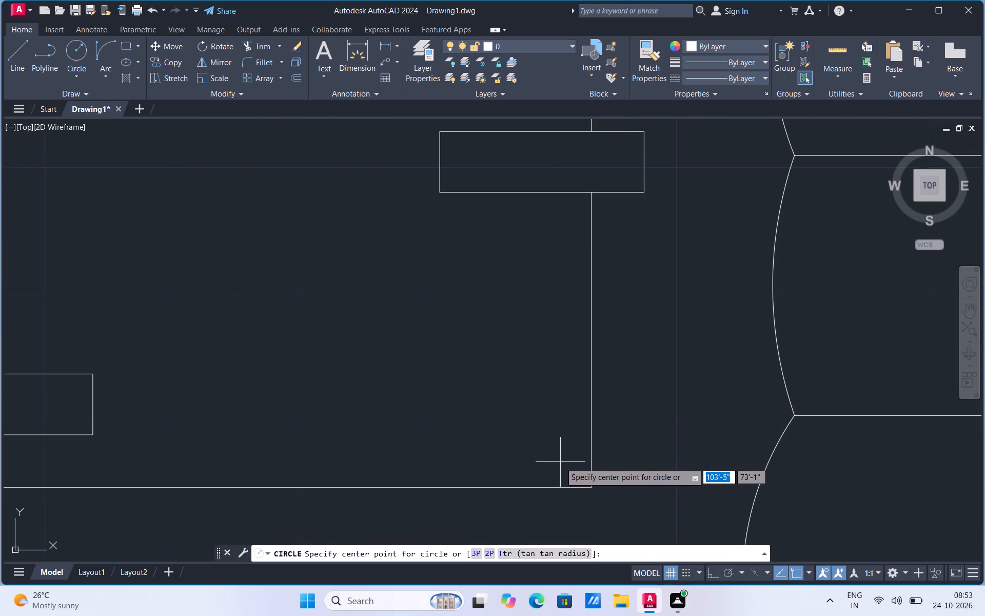
left_click(560, 466)
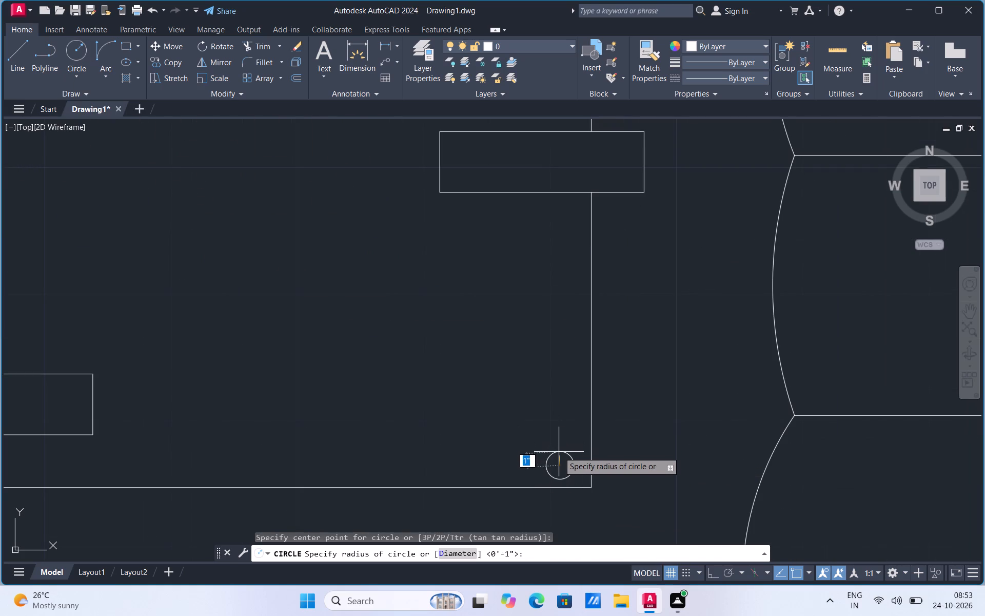
left_click(559, 452)
Move the small circle slightly north within the coffee table's southeast corner.
scroll(555, 507, "down", 2)
scroll(559, 492, "up", 3)
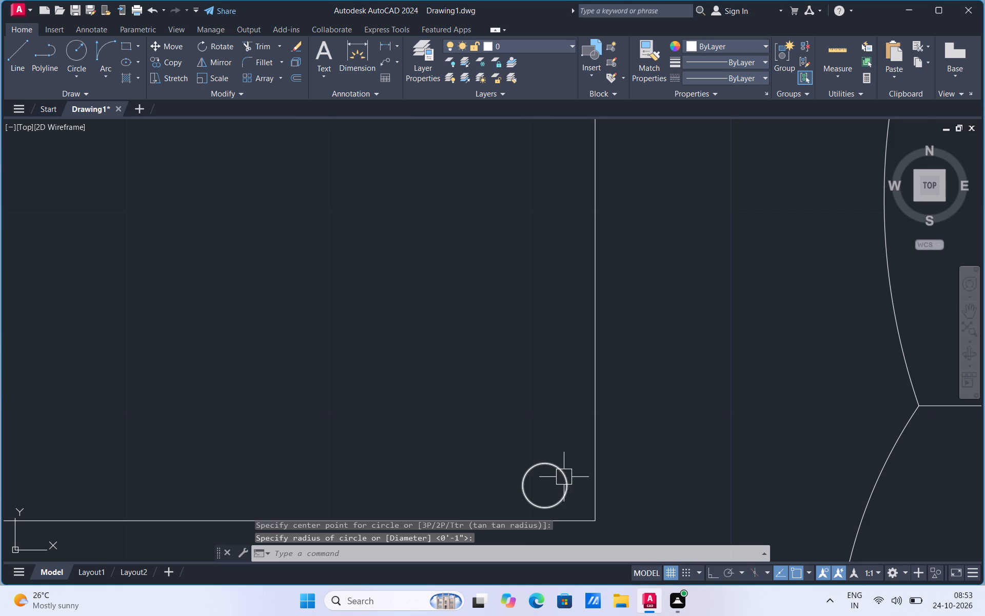
left_click(564, 473)
right_click(564, 473)
left_click(606, 256)
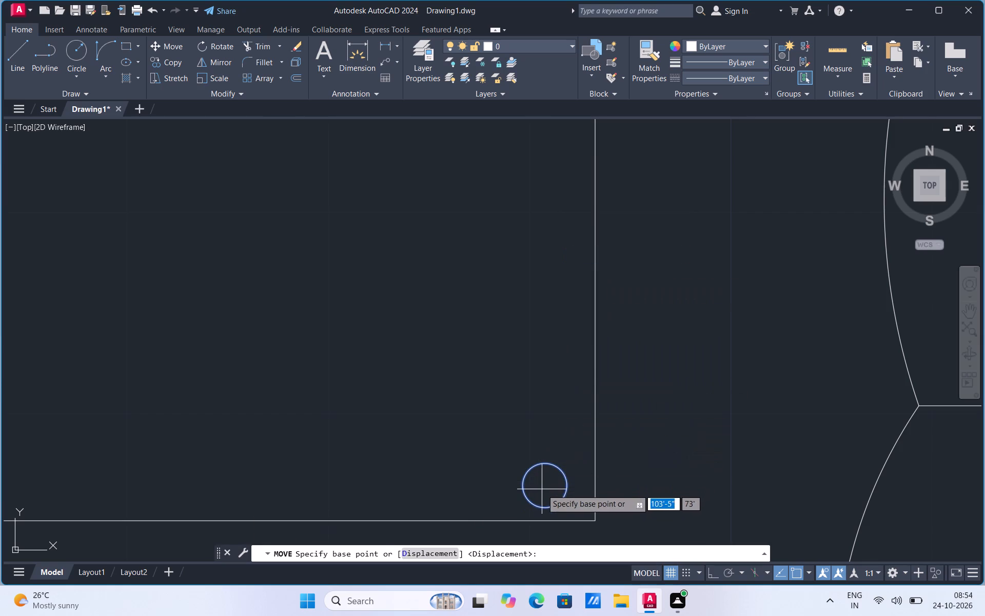
left_click(543, 488)
left_click(547, 475)
Scale down the whole coffee table with its small rectangles and circle about a point near its northwest corner.
scroll(547, 477, "down", 4)
scroll(584, 413, "down", 2)
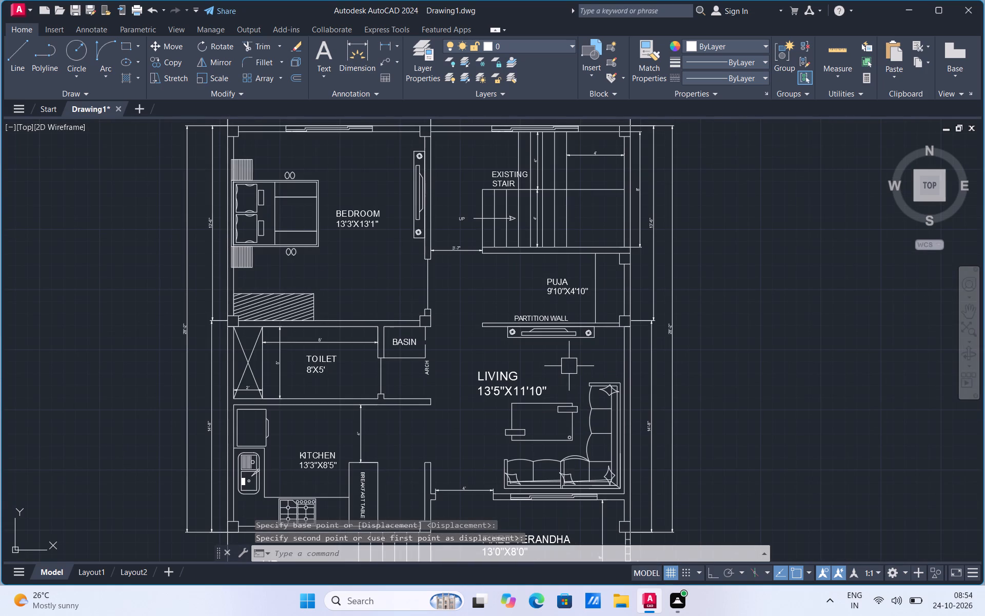
scroll(583, 440, "up", 1)
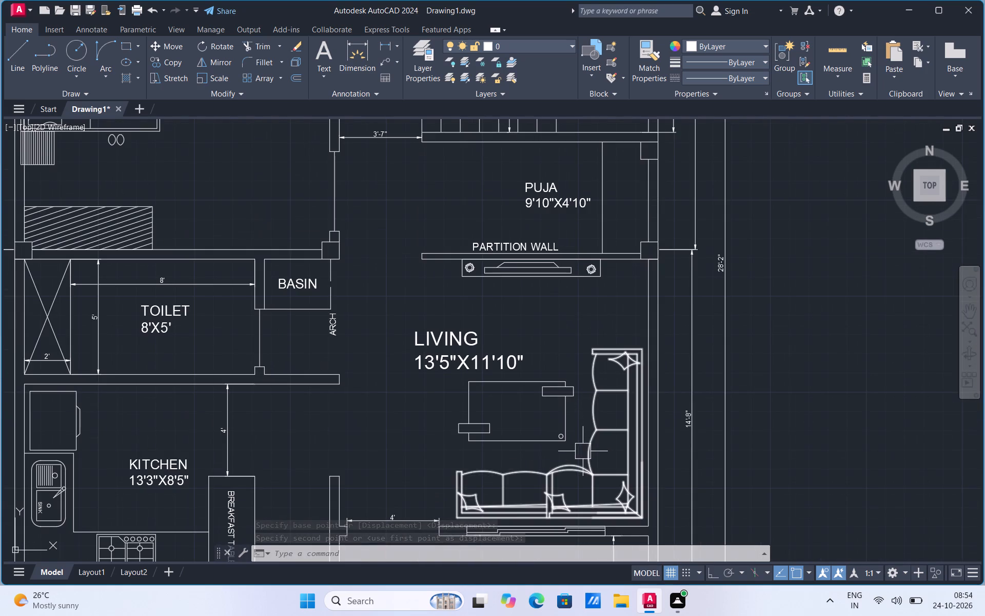
scroll(569, 445, "up", 2)
left_click(568, 449)
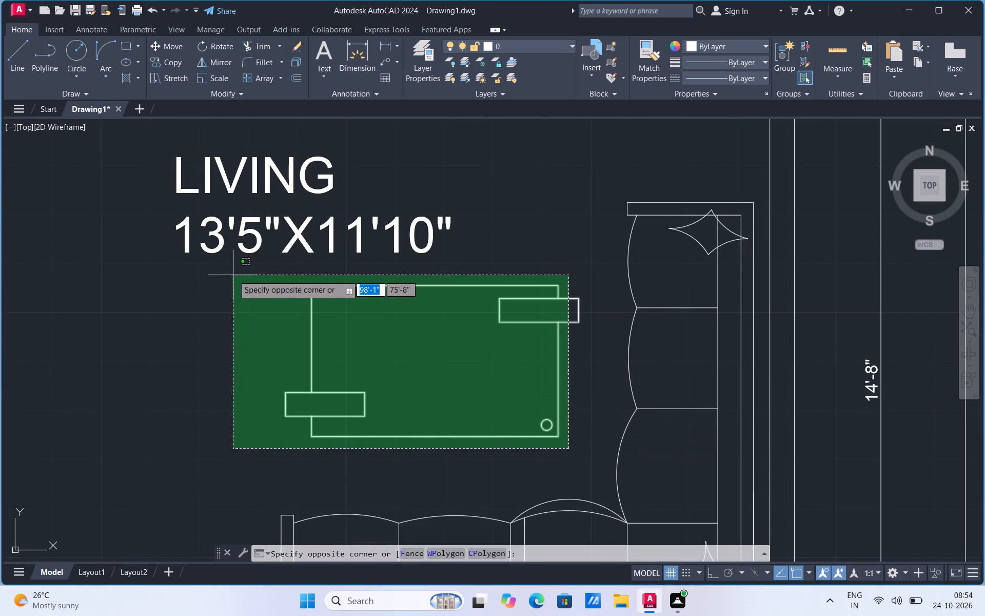
left_click(253, 282)
right_click(410, 331)
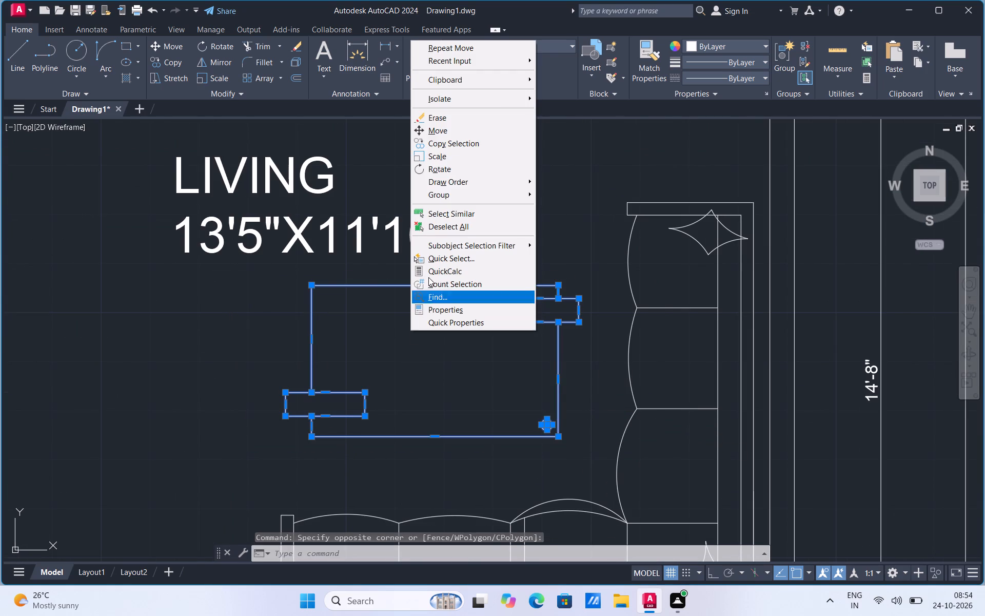
left_click(432, 160)
left_click(358, 305)
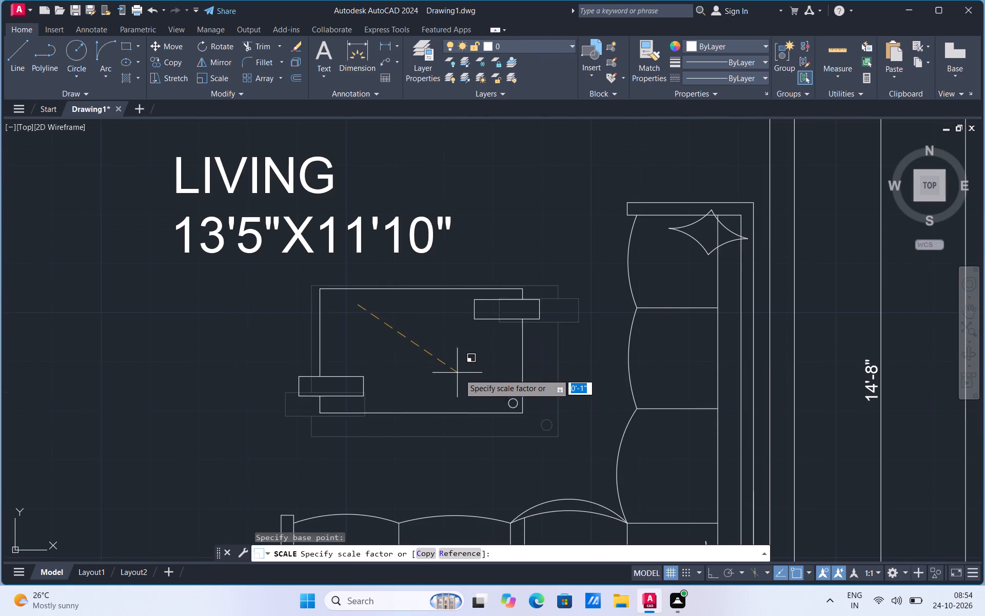
left_click(449, 374)
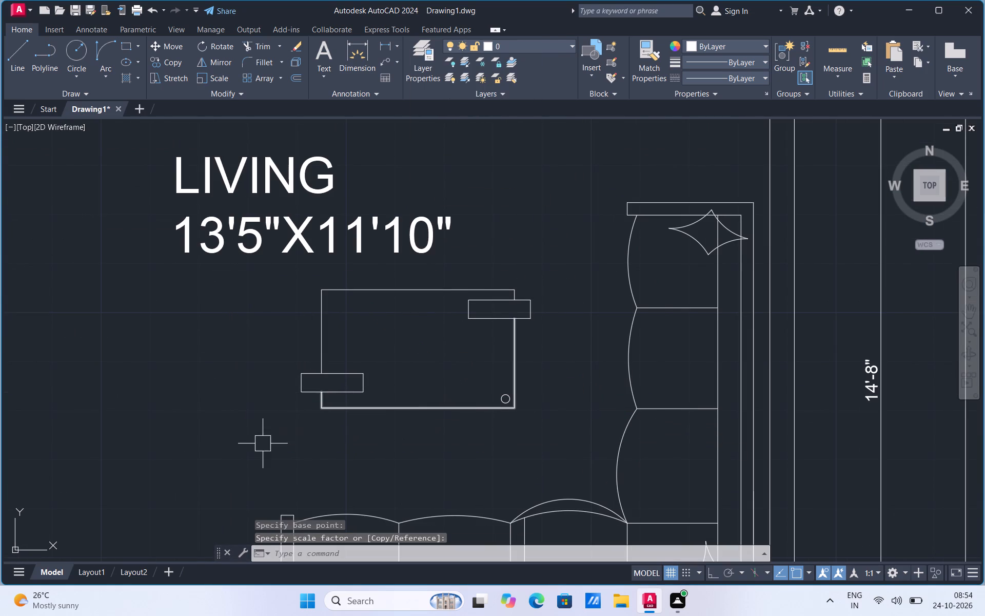
Move the whole coffee table slightly southeast, closer to the L-shaped sofa.
left_click(255, 444)
left_click(561, 273)
right_click(556, 277)
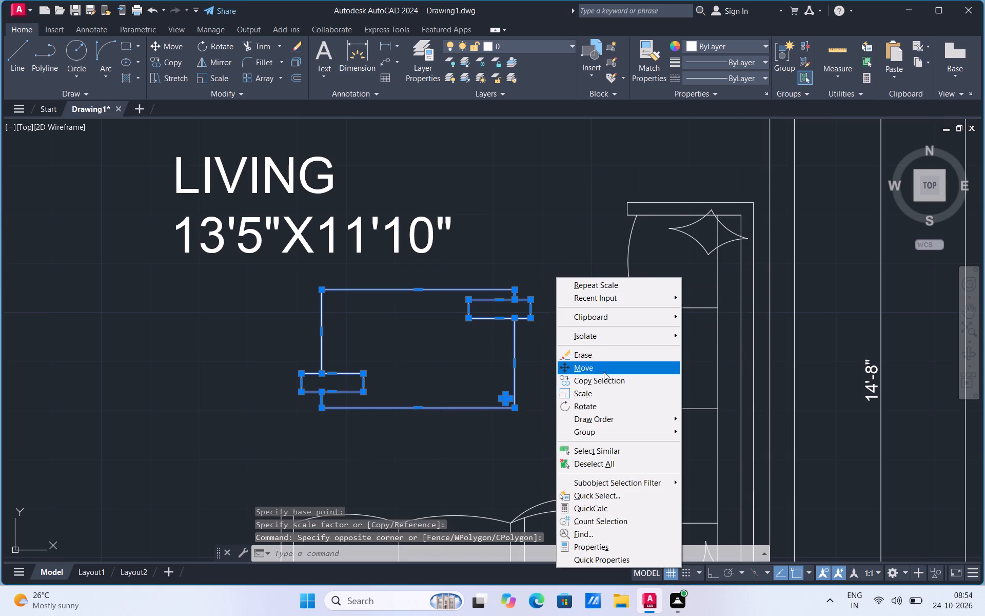
left_click(604, 372)
left_click(474, 355)
left_click(519, 386)
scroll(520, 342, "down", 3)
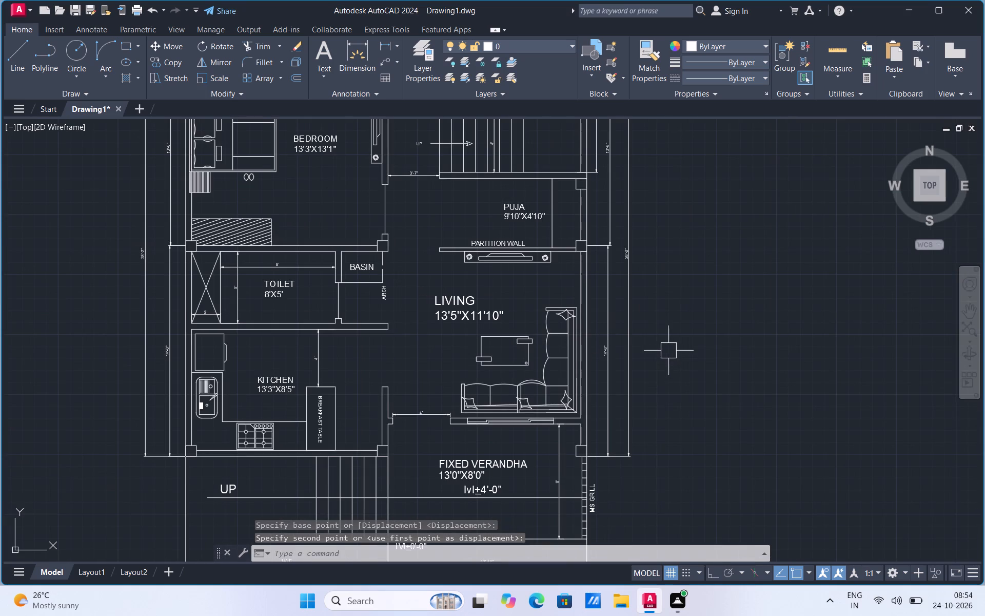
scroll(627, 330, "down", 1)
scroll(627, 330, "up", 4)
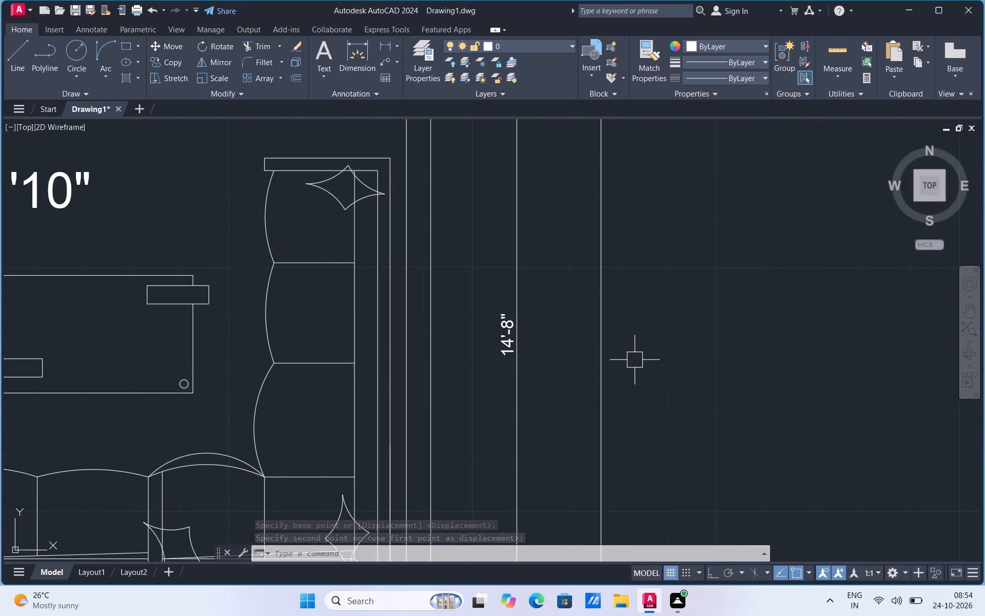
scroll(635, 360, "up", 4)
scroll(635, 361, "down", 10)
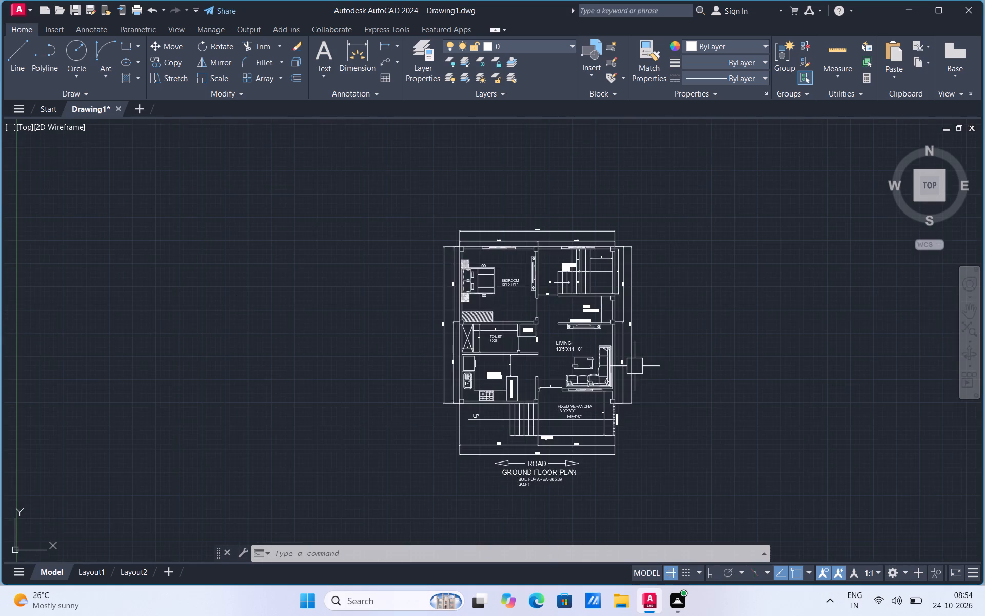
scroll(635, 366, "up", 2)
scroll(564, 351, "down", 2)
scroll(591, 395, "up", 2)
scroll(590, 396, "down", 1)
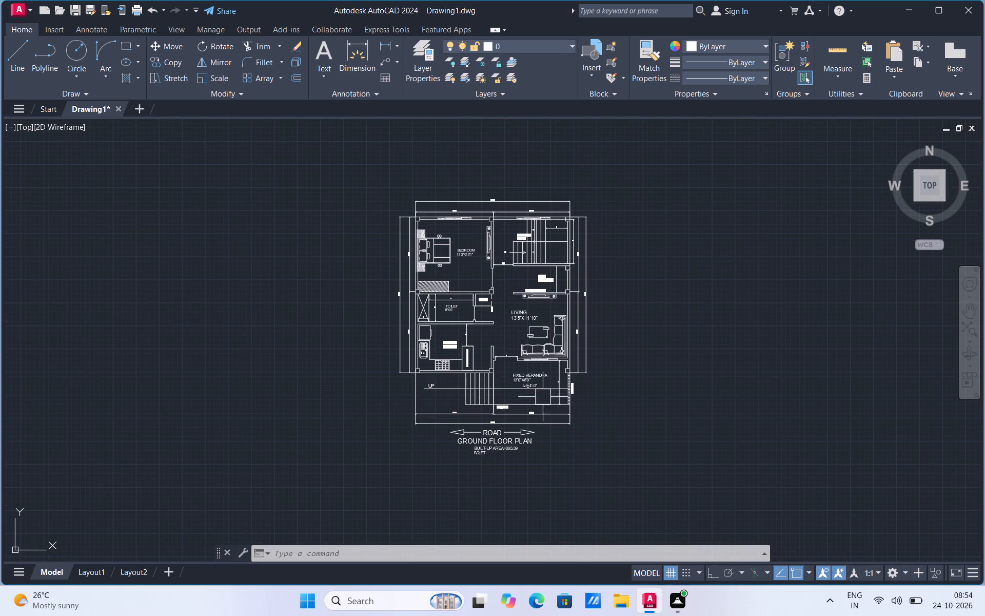
Start a solid hatch and fill the three square columns along the plan's north wall.
left_click(137, 78)
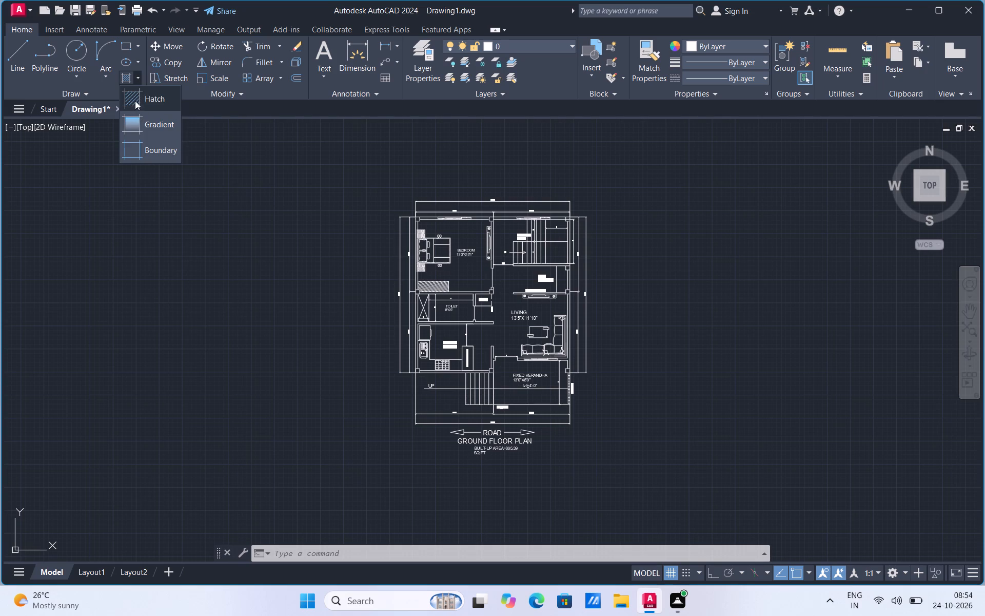
left_click(135, 101)
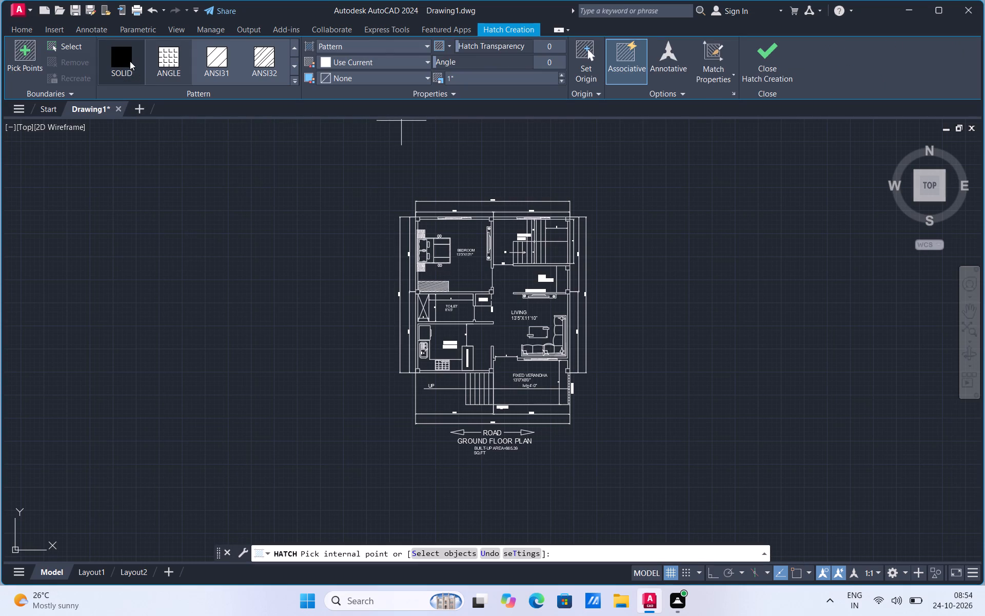
left_click(129, 61)
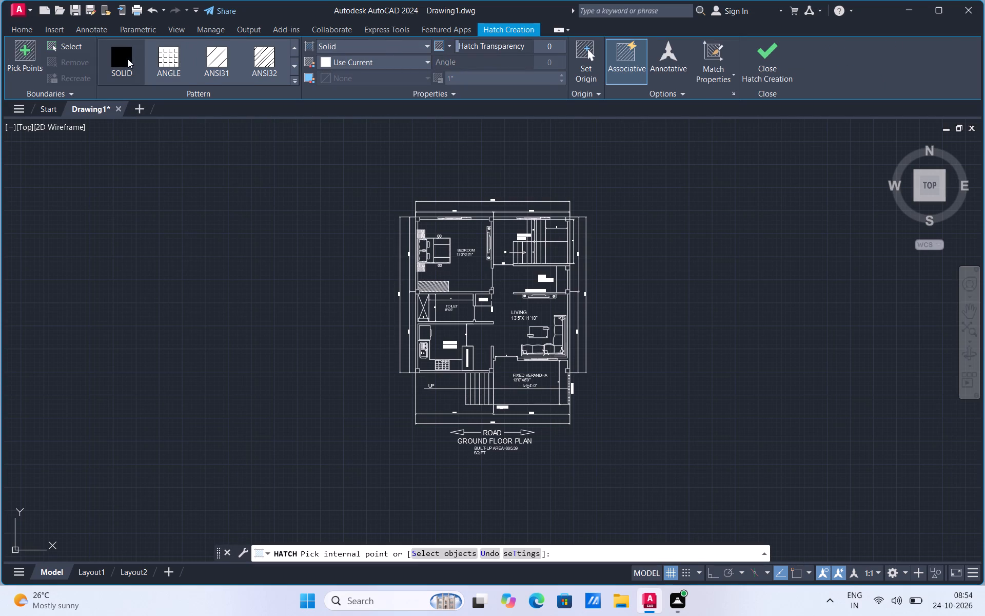
left_click(128, 59)
scroll(405, 213, "up", 2)
scroll(459, 236, "up", 2)
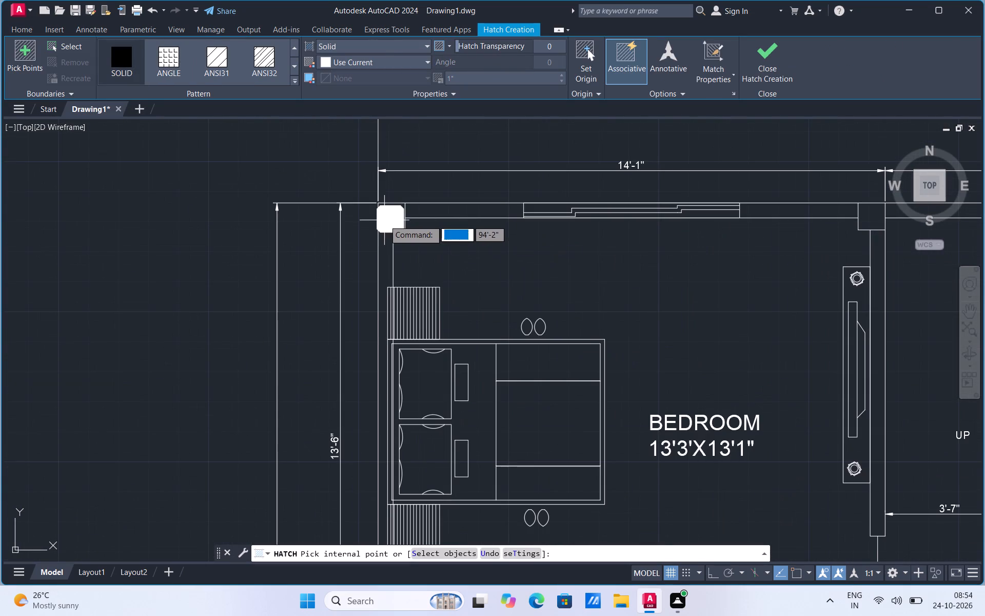
left_click(384, 220)
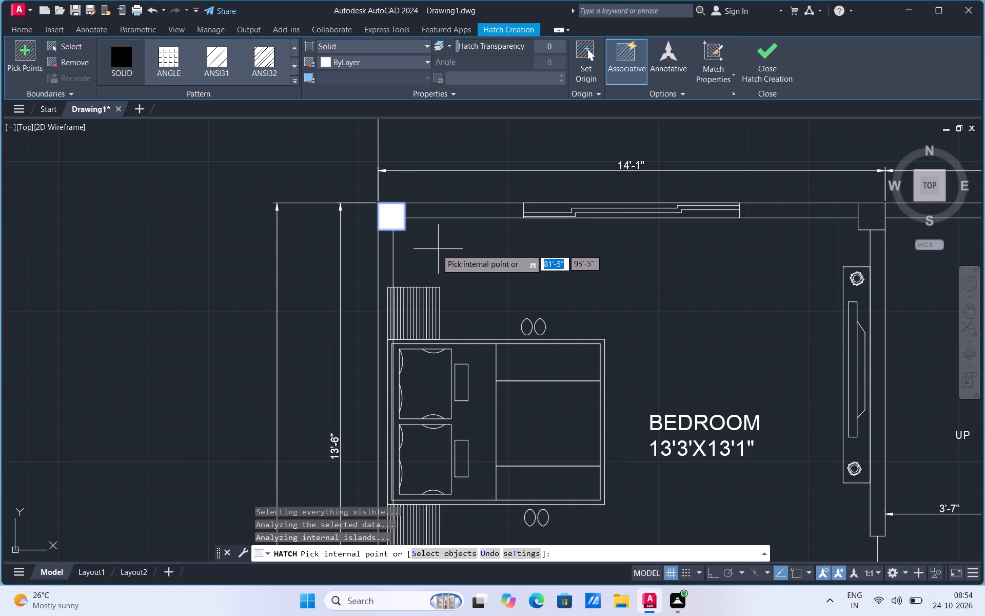
scroll(393, 274, "down", 1)
scroll(703, 251, "up", 2)
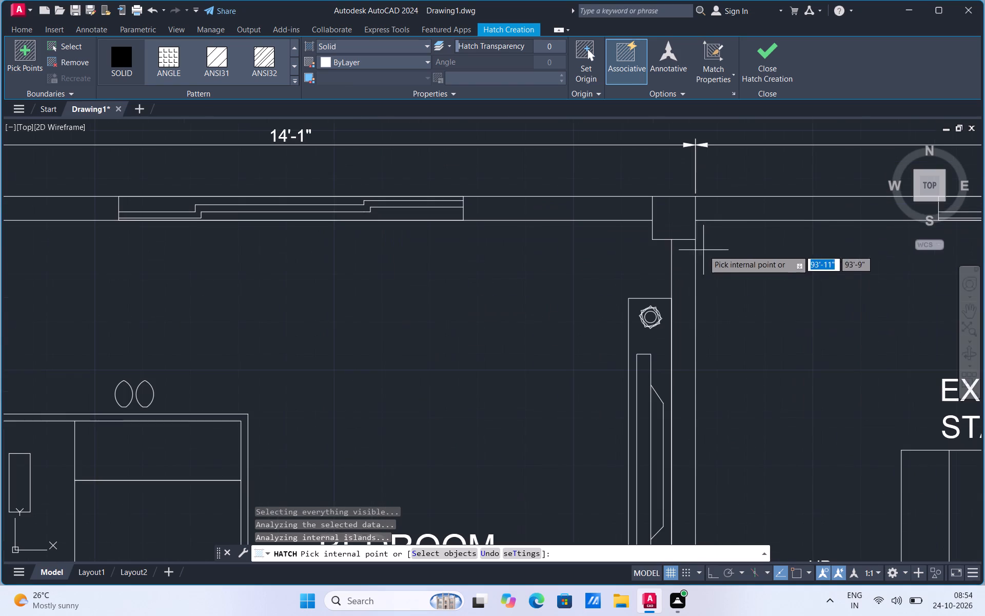
left_click(664, 216)
scroll(372, 323, "down", 3)
scroll(620, 304, "up", 2)
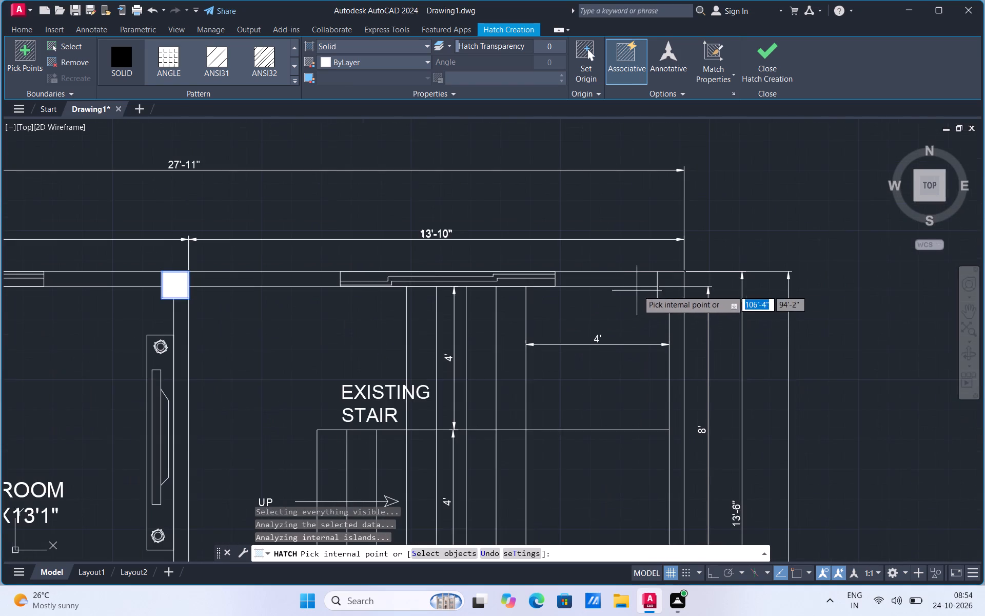
scroll(677, 289, "up", 2)
left_click(671, 271)
scroll(661, 257, "down", 3)
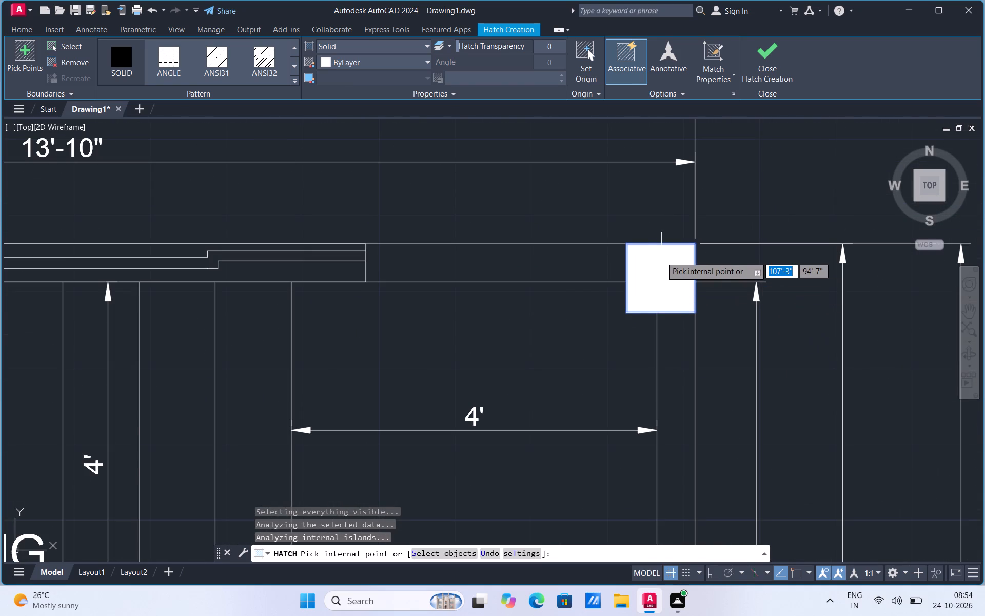
Add the two columns at the bedroom's southeast and southwest corners to the solid hatch.
scroll(661, 257, "down", 3)
scroll(463, 438, "up", 3)
left_click(471, 465)
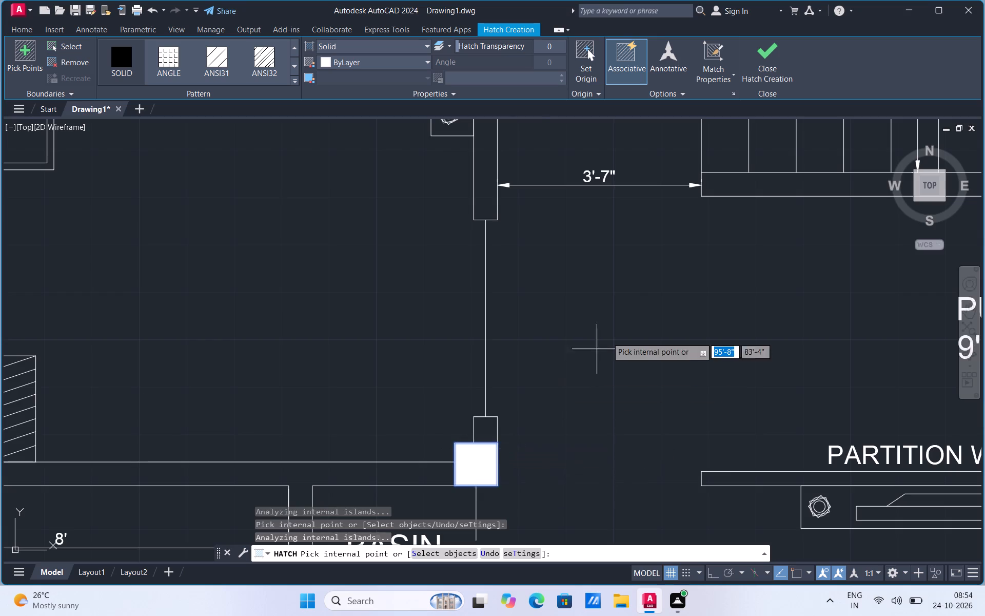
scroll(615, 328, "down", 3)
scroll(407, 368, "up", 3)
left_click(357, 355)
scroll(424, 265, "down", 4)
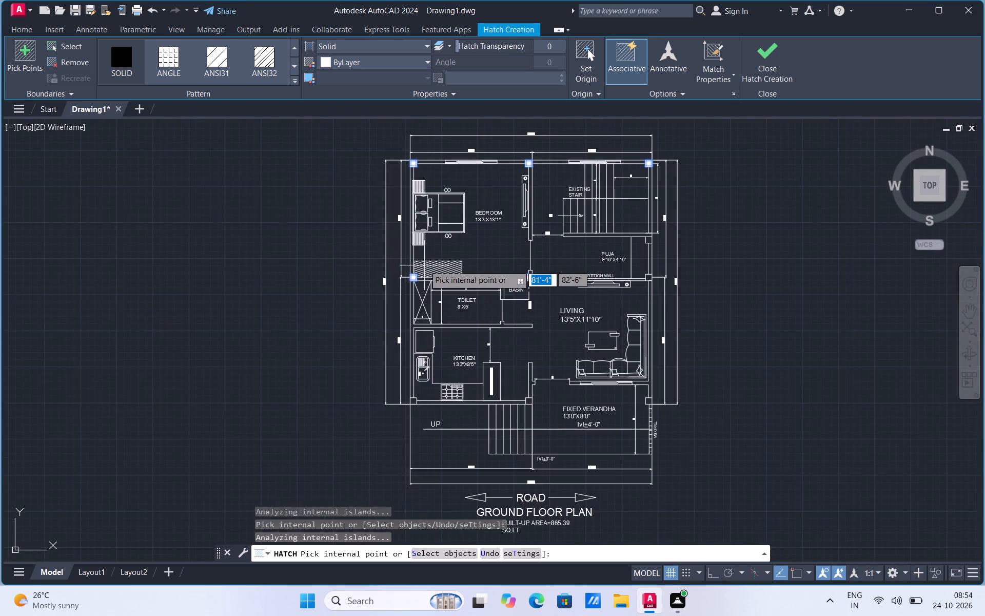
Add the columns at the kitchen's southwest and southeast corners and the verandha's northeast corner to the solid hatch.
scroll(415, 405, "up", 3)
left_click(410, 389)
scroll(278, 430, "down", 2)
scroll(574, 435, "up", 1)
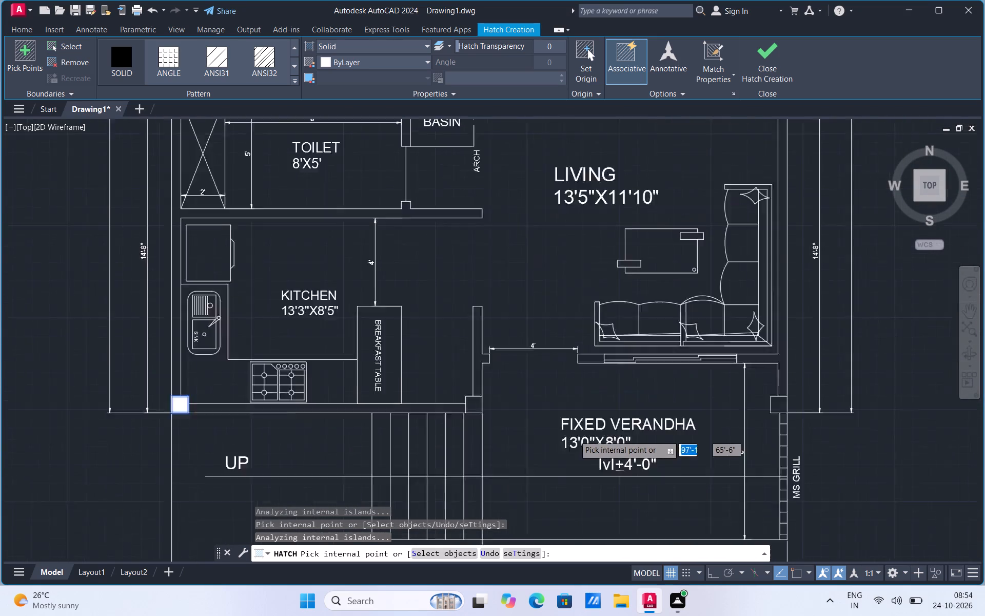
scroll(574, 435, "up", 1)
left_click(416, 391)
scroll(441, 353, "down", 2)
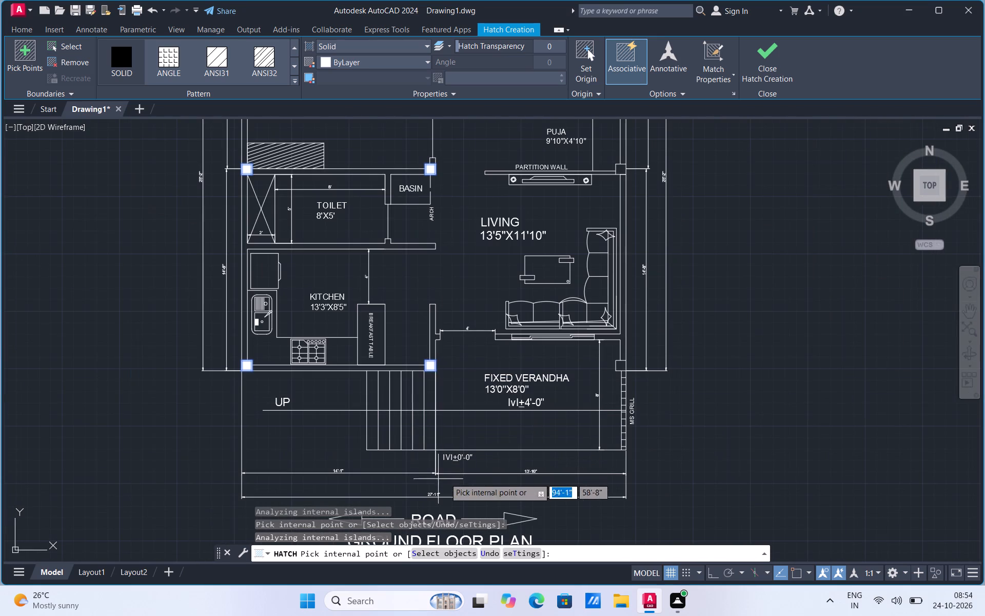
scroll(629, 361, "up", 3)
left_click(601, 376)
scroll(552, 471, "down", 3)
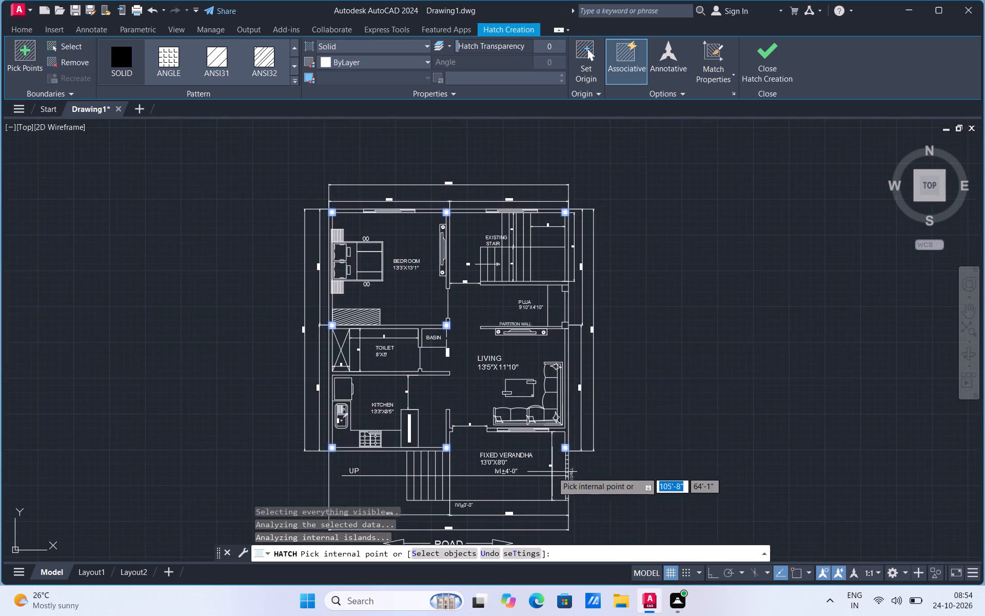
Add the two columns on the puja room's east wall to the solid hatch and end the hatch.
scroll(568, 289, "up", 3)
left_click(558, 287)
left_click(552, 440)
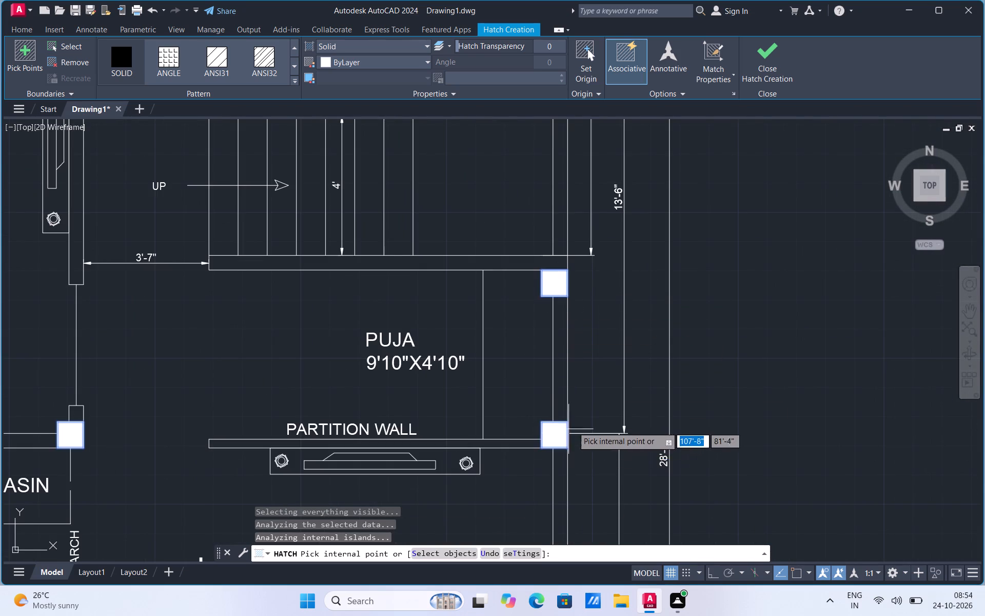
scroll(722, 365, "down", 5)
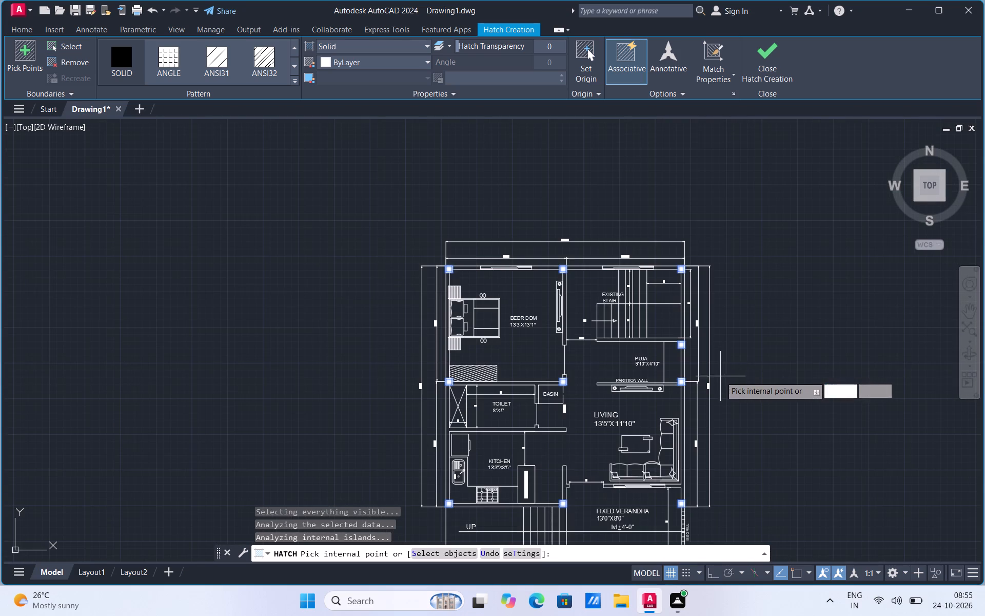
scroll(709, 345, "down", 1)
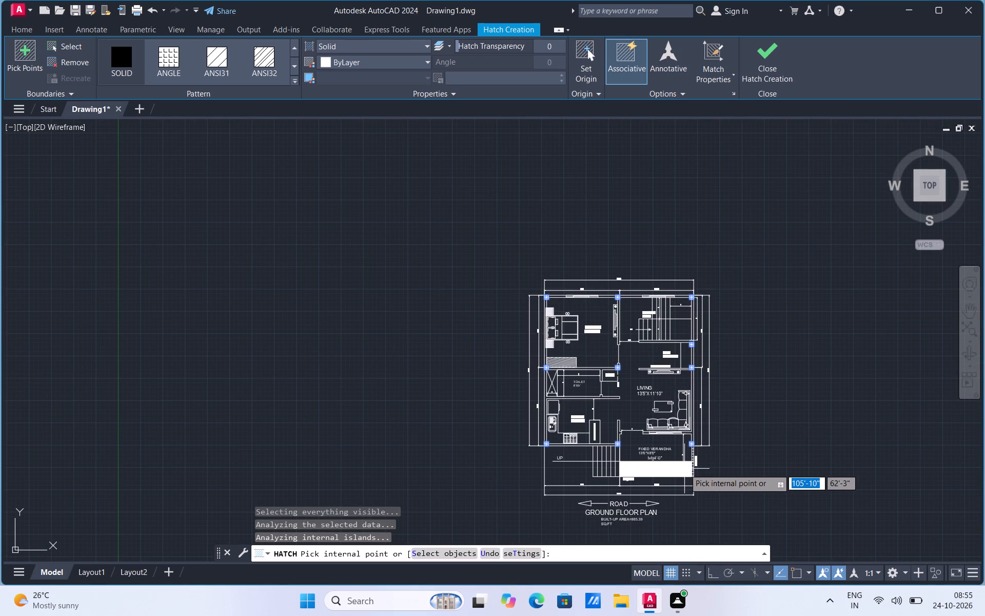
key("Escape")
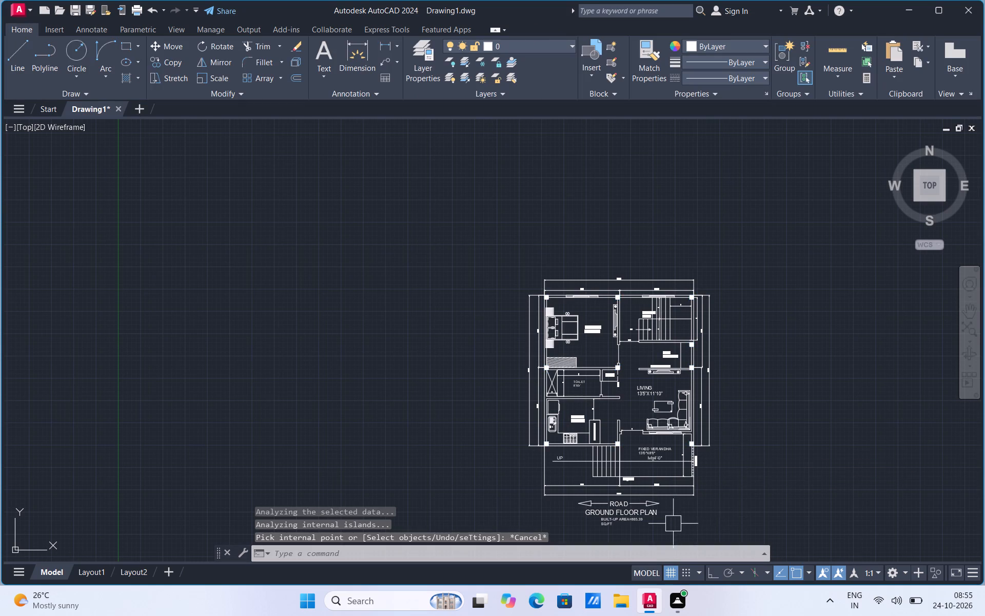
Scale up the BUILT-UP AREA=865.39 SQ.FT text under the plan title, about a point at its southeast.
scroll(671, 523, "up", 2)
left_click(593, 515)
right_click(593, 515)
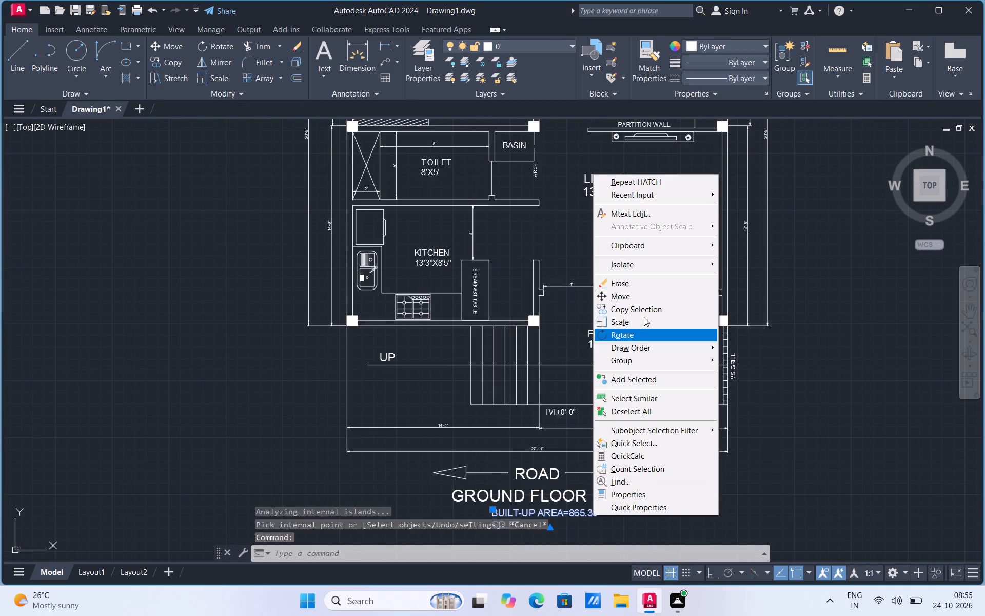
left_click(638, 322)
scroll(638, 322, "down", 2)
scroll(619, 418, "up", 2)
left_click(629, 379)
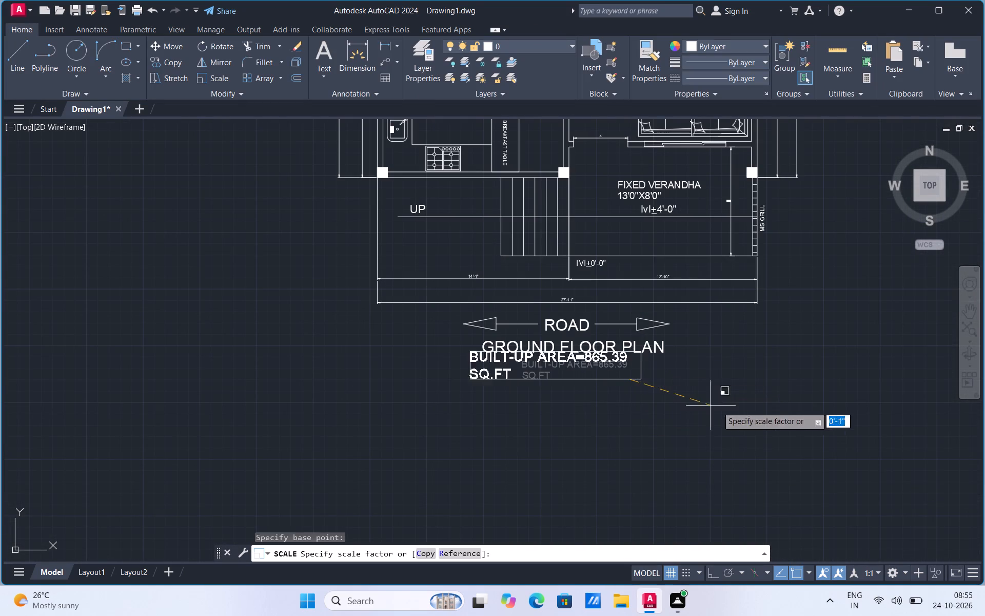
left_click(720, 405)
Move the enlarged built-up area text southwest so it sits clear below the GROUND FLOOR PLAN title.
left_click(482, 378)
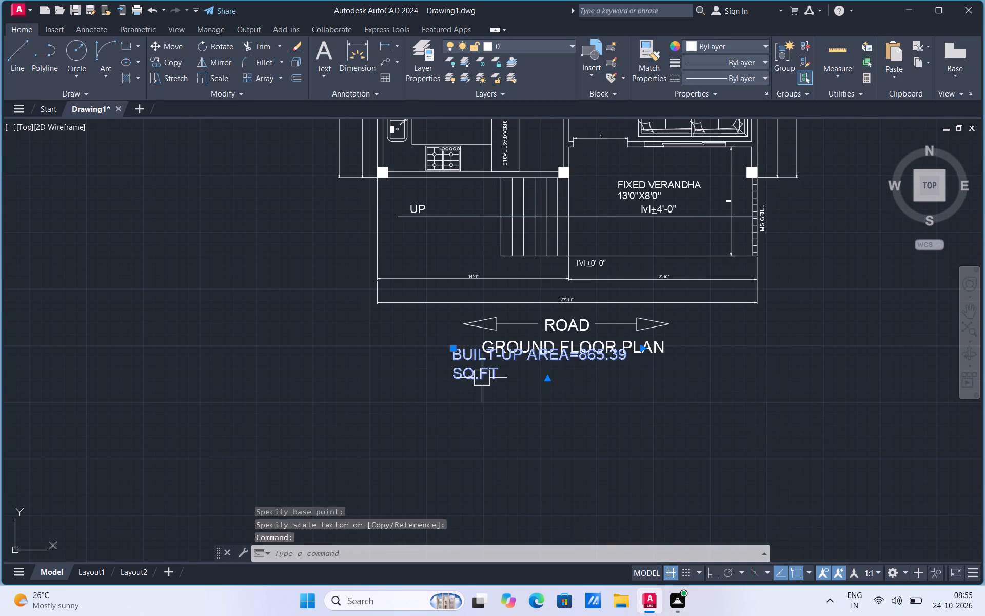
right_click(482, 378)
left_click(521, 161)
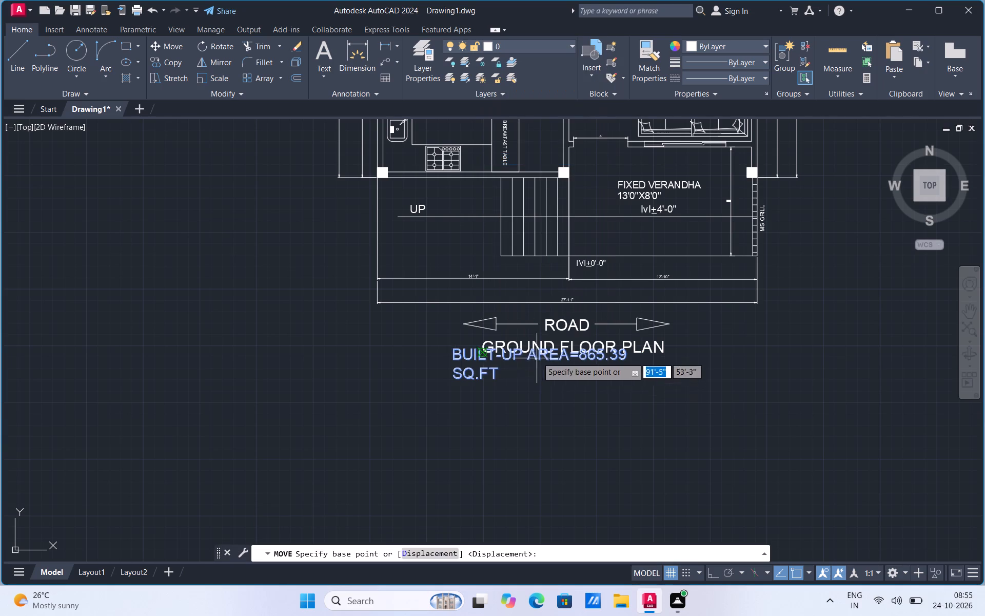
left_click(537, 357)
left_click(515, 371)
scroll(522, 461, "down", 3)
scroll(539, 439, "up", 2)
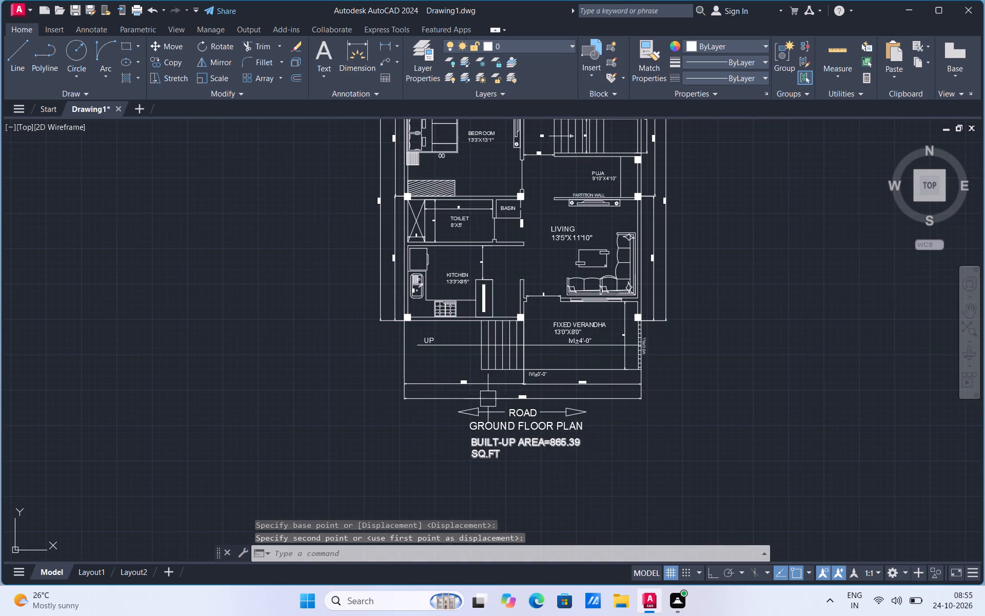
Draw a short sloping line in the empty area west of the plan with the object colour set to grey 99,100,102.
left_click(690, 48)
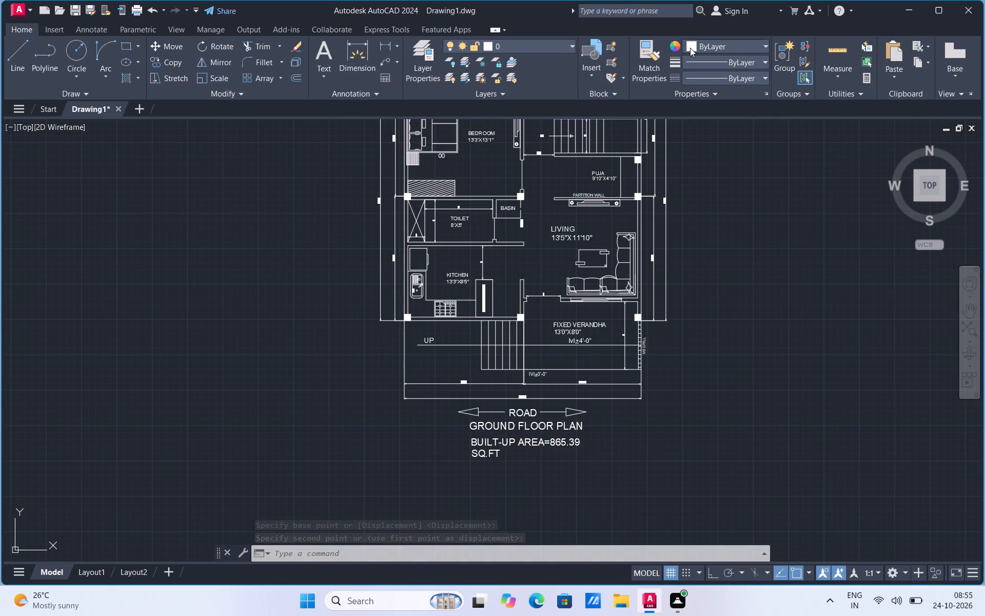
left_click(691, 88)
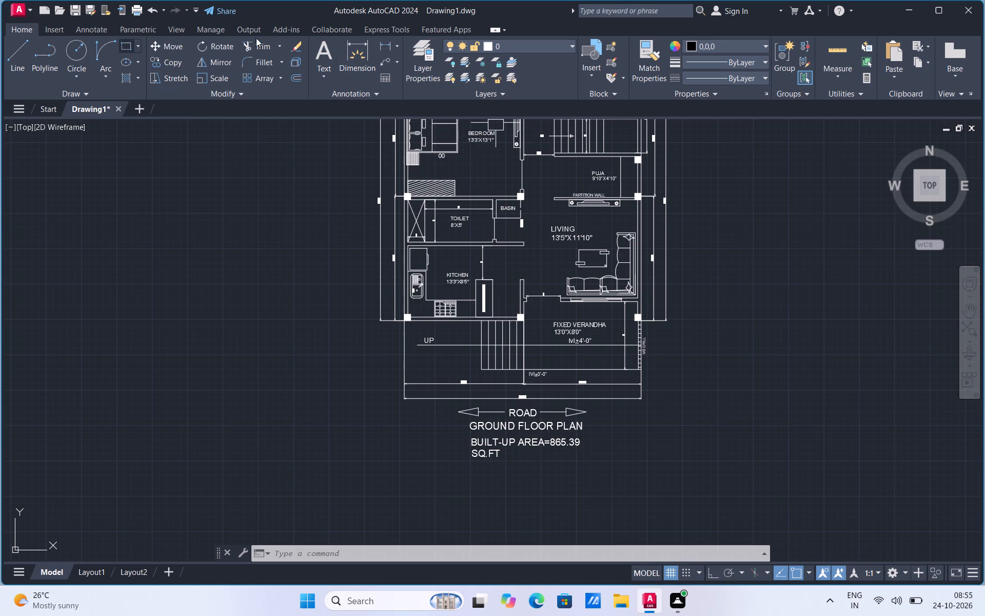
left_click(694, 46)
left_click(688, 102)
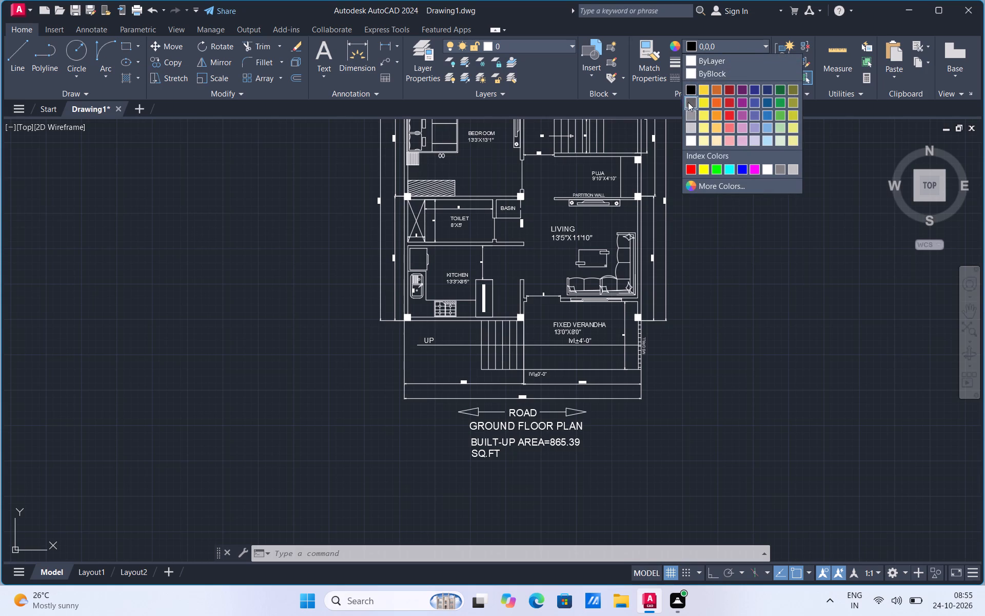
left_click(14, 63)
left_click_drag(136, 252, 137, 247)
left_click(155, 204)
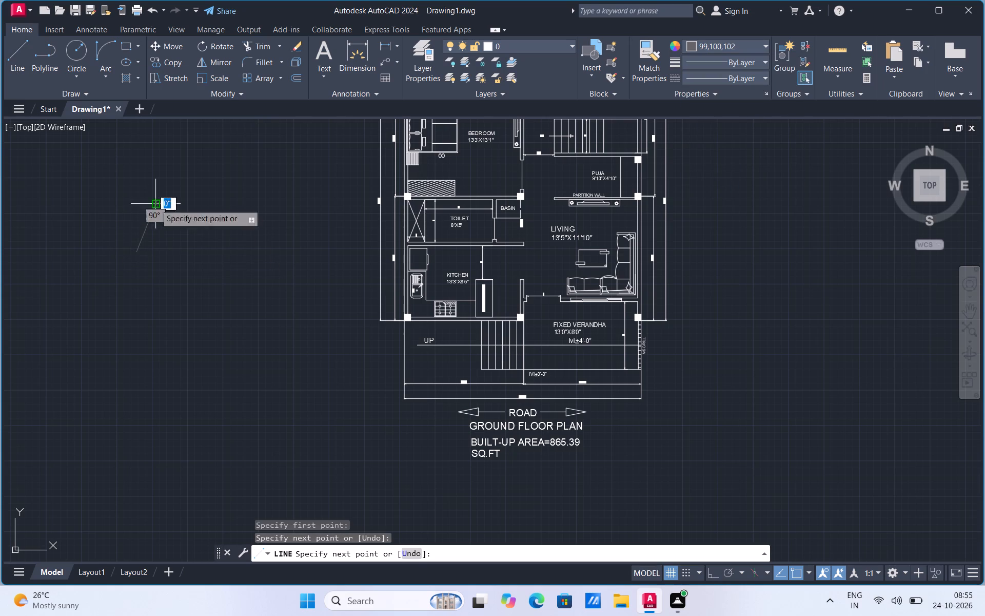
Match the grey sample line's properties onto the solid column hatch.
left_click(655, 72)
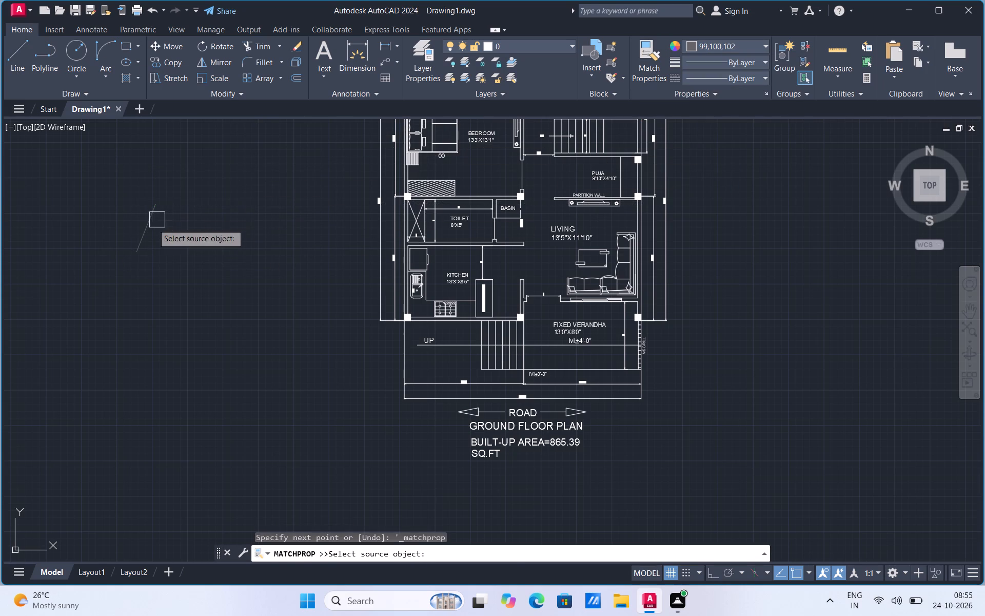
left_click(152, 225)
scroll(405, 201, "up", 4)
left_click(404, 174)
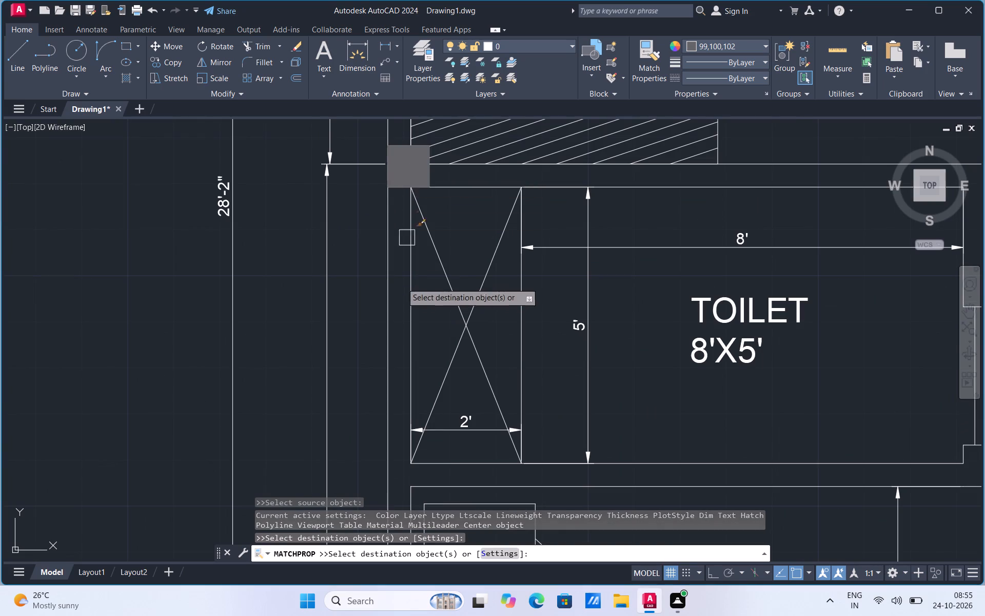
scroll(401, 287, "down", 3)
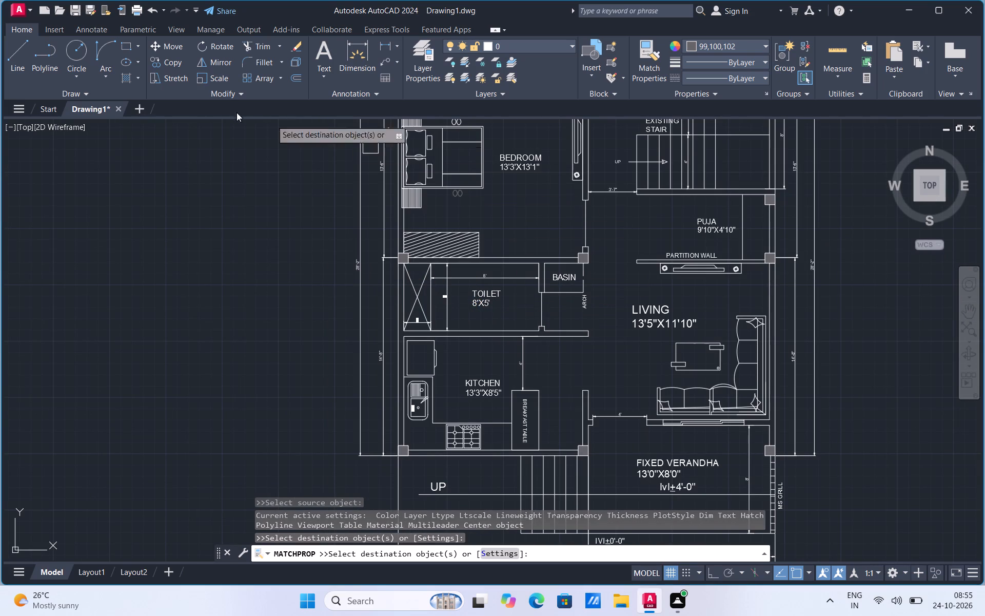
Set the object colour to 0,0,0 and solid-hatch the west outer walls, the bedroom–toilet wall and the toilet–kitchen wall.
left_click(691, 46)
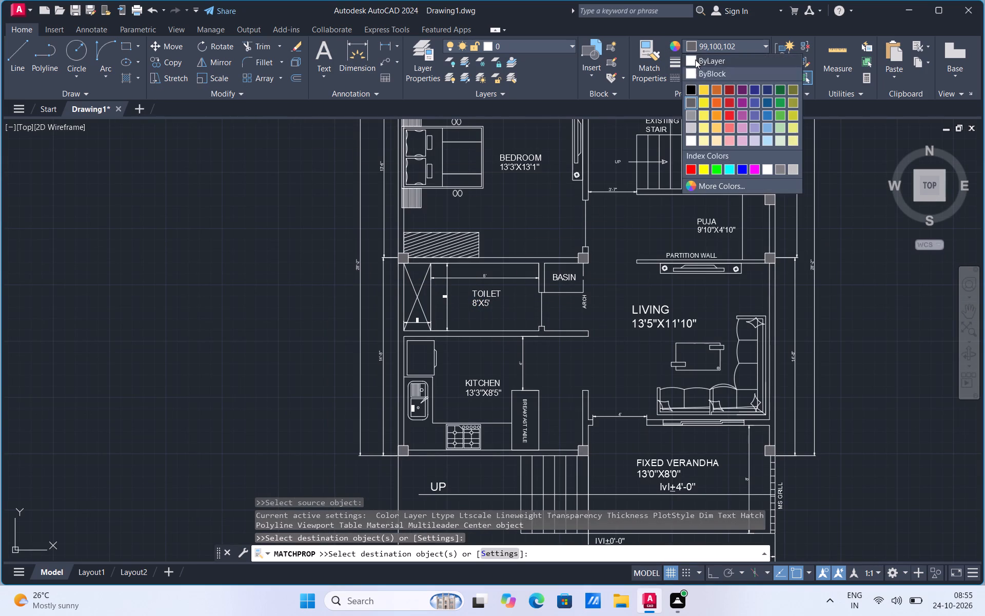
left_click(694, 88)
left_click(137, 78)
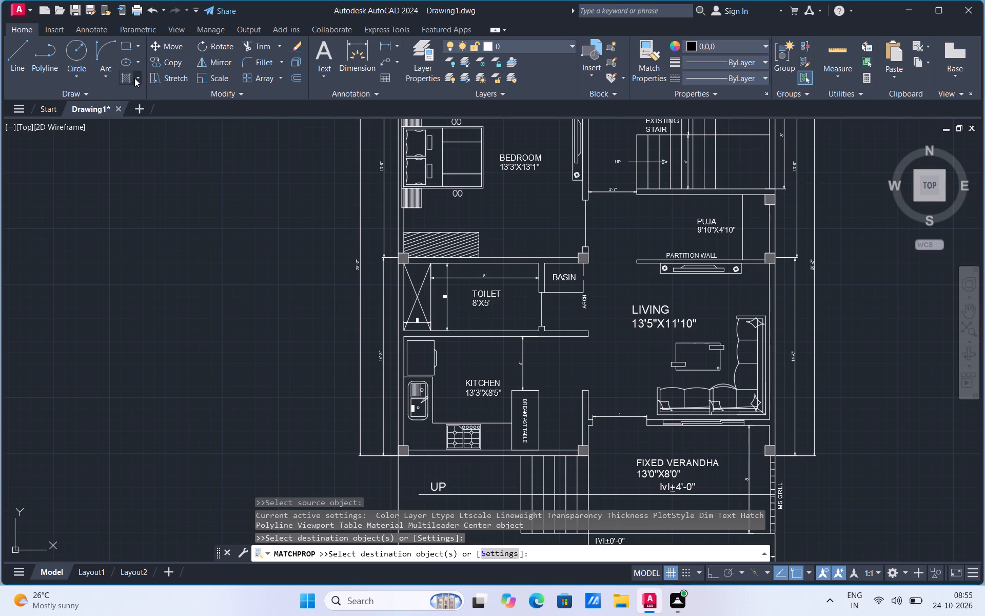
left_click(139, 102)
left_click(127, 64)
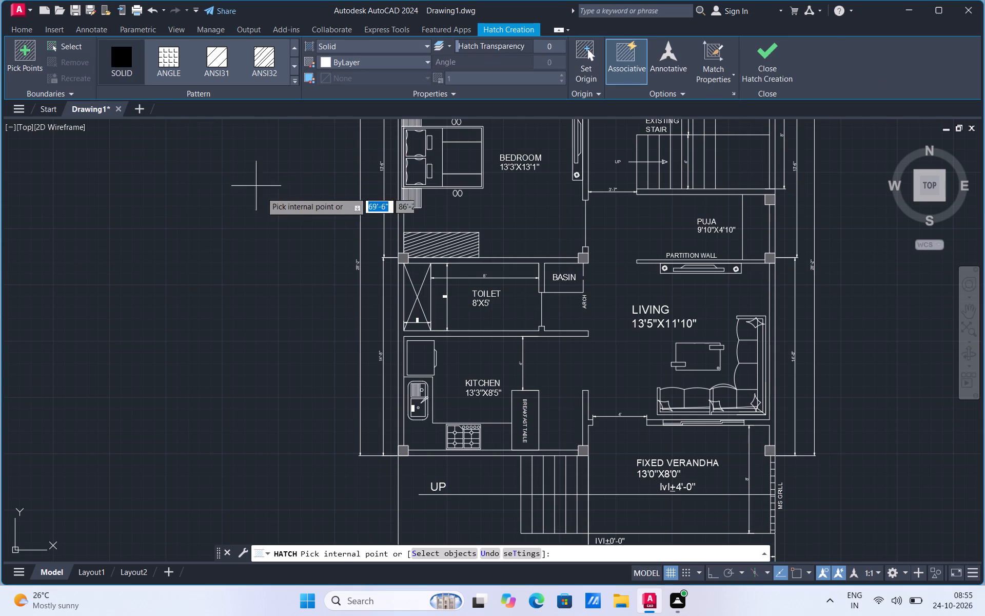
scroll(408, 277, "up", 1)
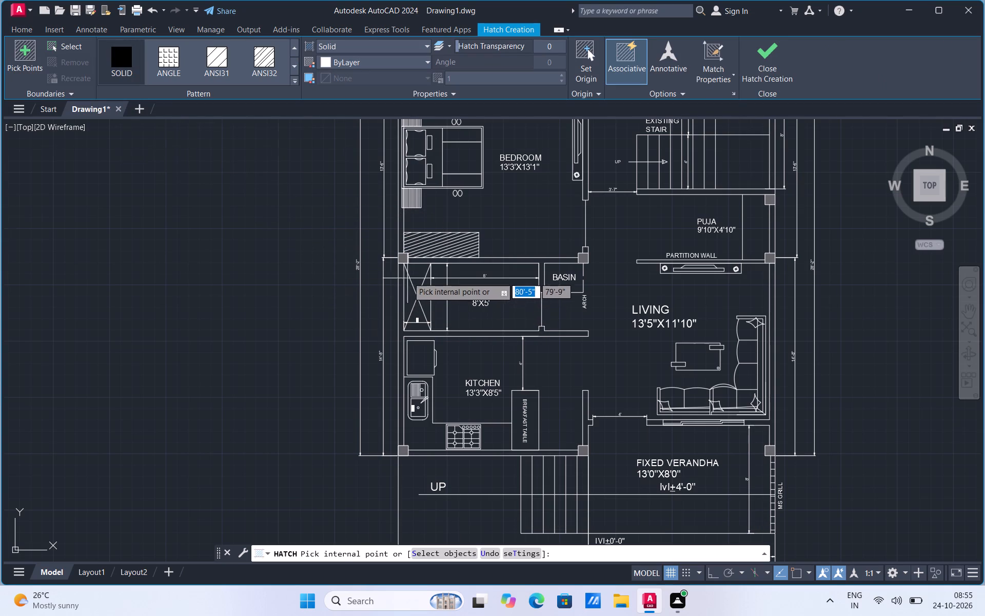
scroll(408, 277, "up", 1)
left_click(388, 278)
left_click(431, 232)
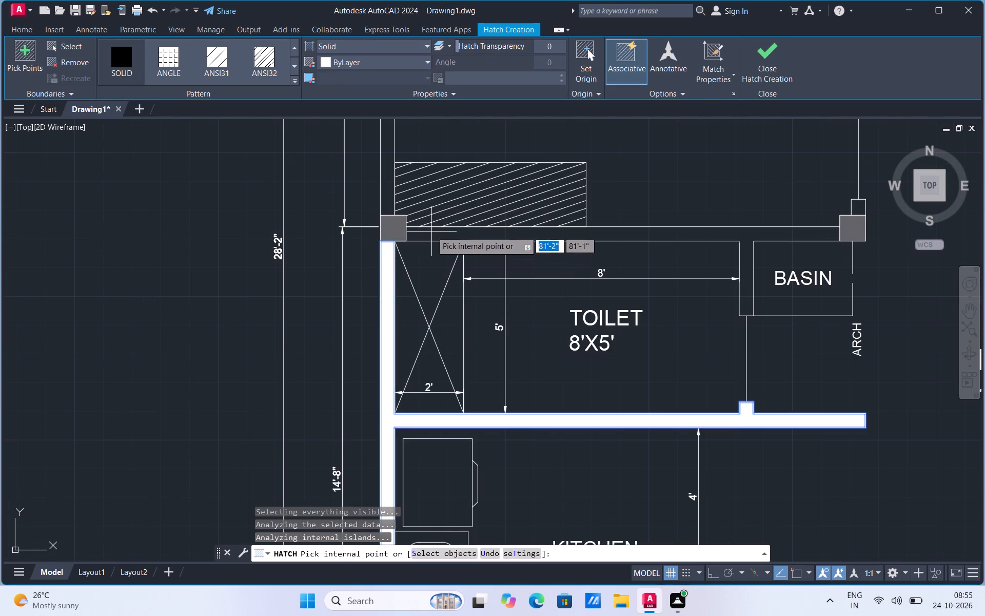
left_click(389, 199)
Add the four north wall segments on both sides of the bedroom and stair windows to the solid hatch.
scroll(404, 290, "down", 2)
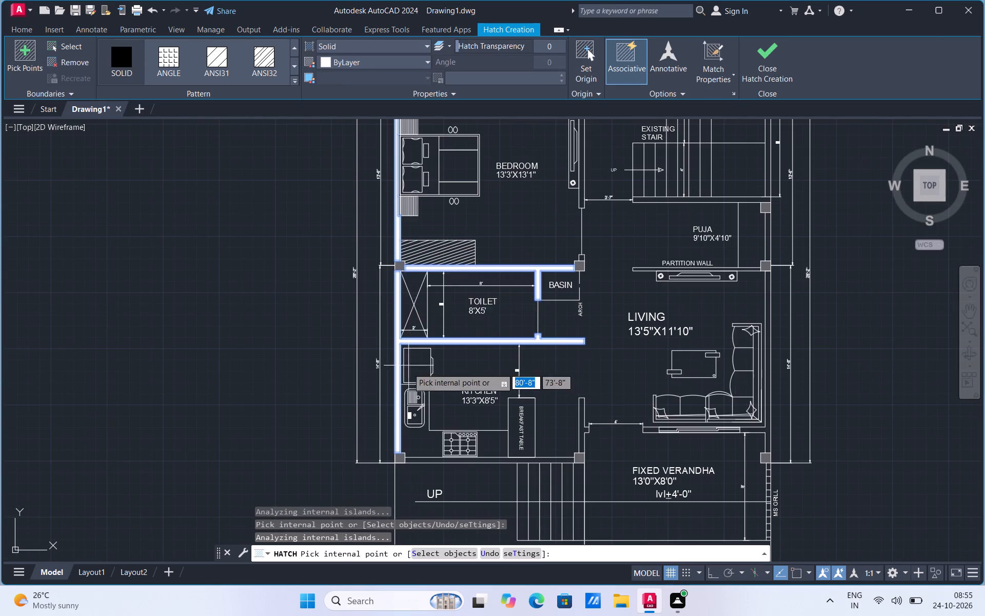
scroll(405, 385, "down", 1)
scroll(428, 203, "up", 4)
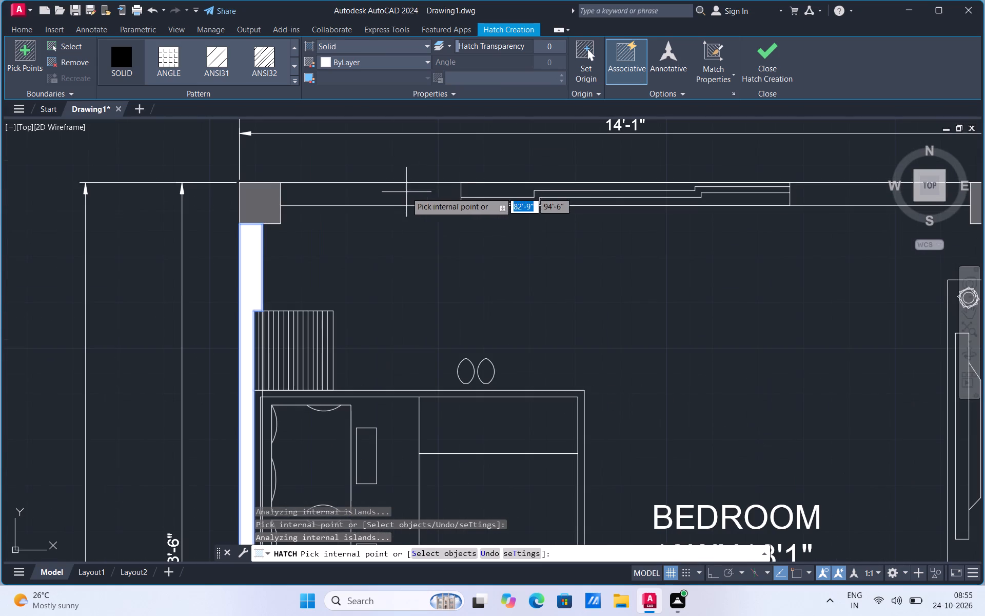
left_click(406, 192)
scroll(374, 277, "down", 2)
scroll(607, 233, "up", 1)
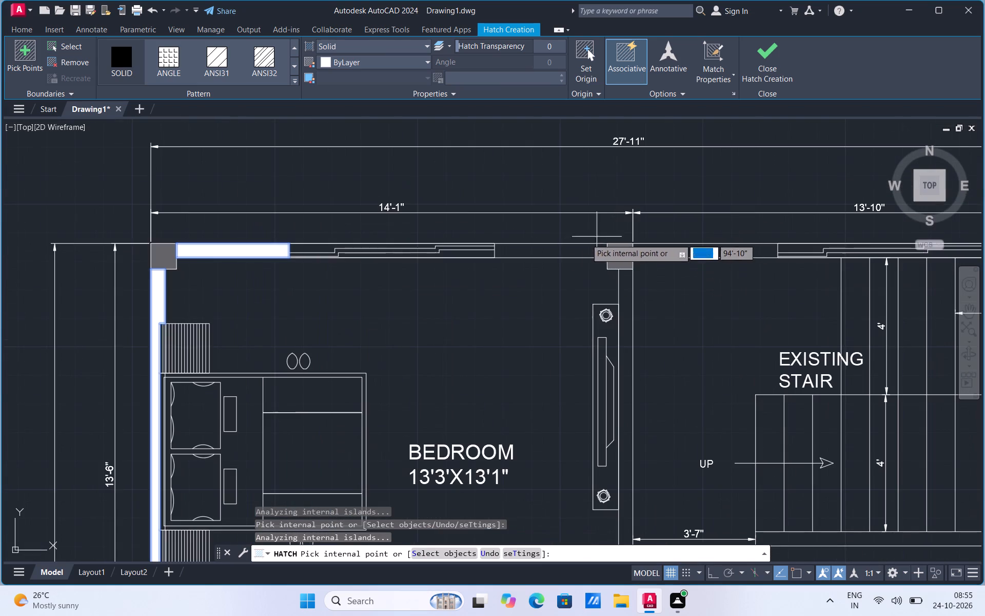
left_click(555, 249)
left_click(669, 253)
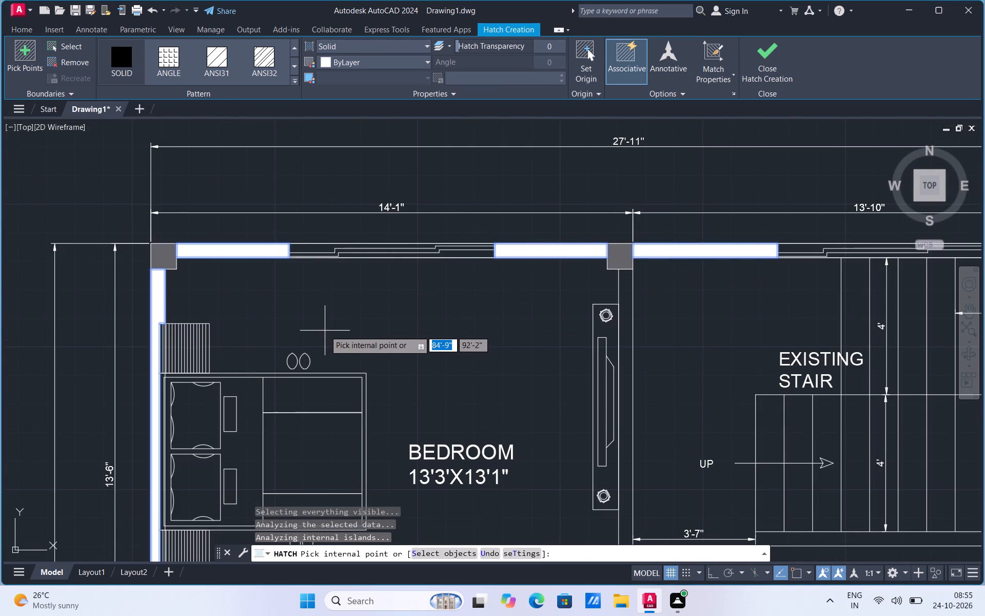
scroll(323, 332, "down", 2)
scroll(587, 302, "up", 2)
left_click(596, 291)
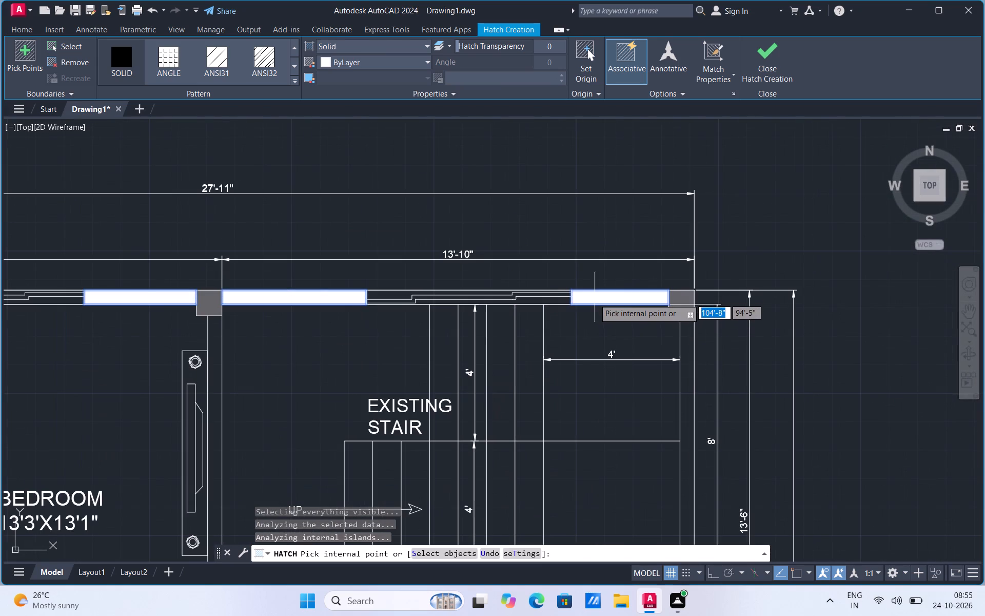
Add the wall between bedroom and stair and the wall between stair and puja room to the solid hatch.
scroll(489, 247, "down", 1)
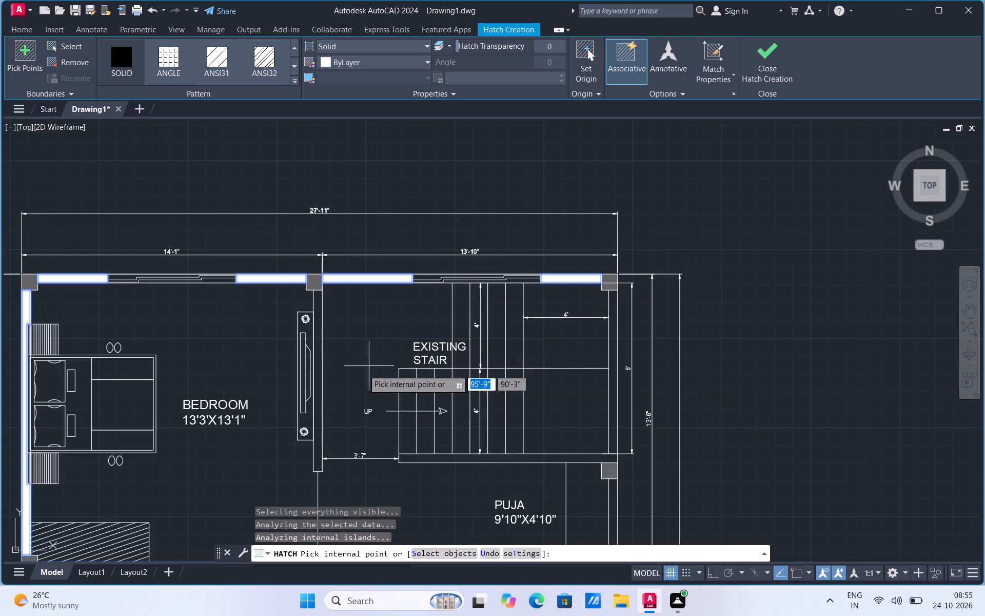
scroll(327, 405, "up", 1)
left_click(315, 417)
scroll(476, 269, "down", 2)
scroll(514, 346, "up", 2)
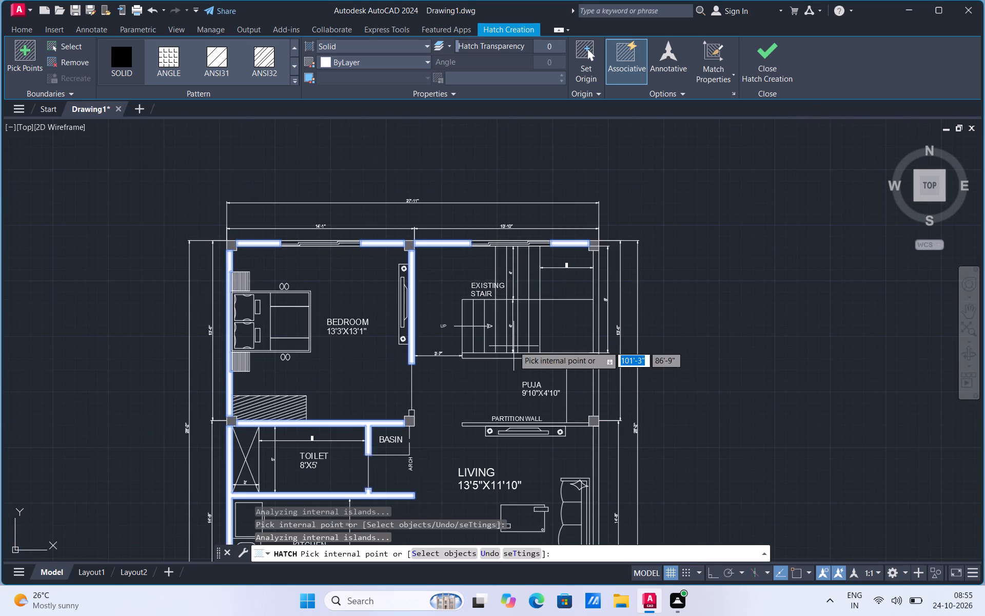
scroll(507, 364, "up", 3)
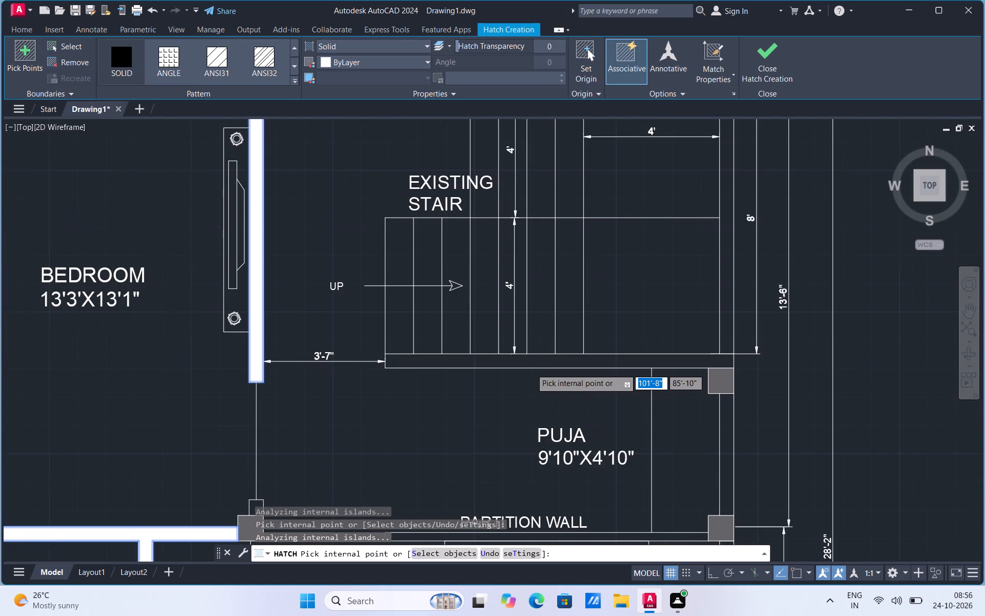
scroll(531, 369, "up", 1)
left_click(537, 354)
Add the wall stub east of the kitchen, the wall pieces flanking the verandha window and the living room's east wall to the solid hatch.
scroll(537, 323, "down", 7)
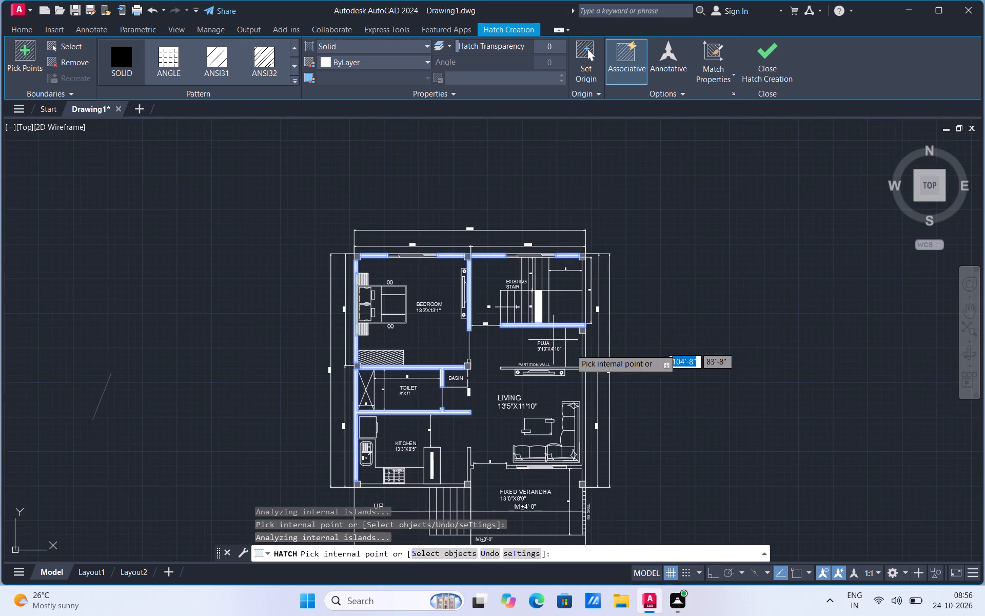
scroll(618, 314, "up", 2)
scroll(634, 285, "down", 2)
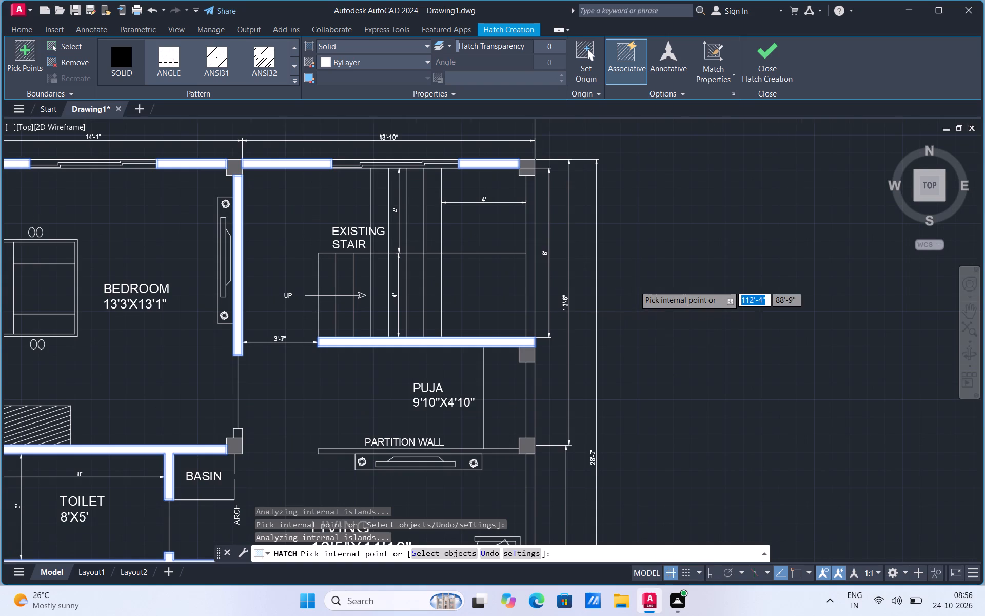
scroll(634, 285, "down", 1)
scroll(583, 353, "up", 1)
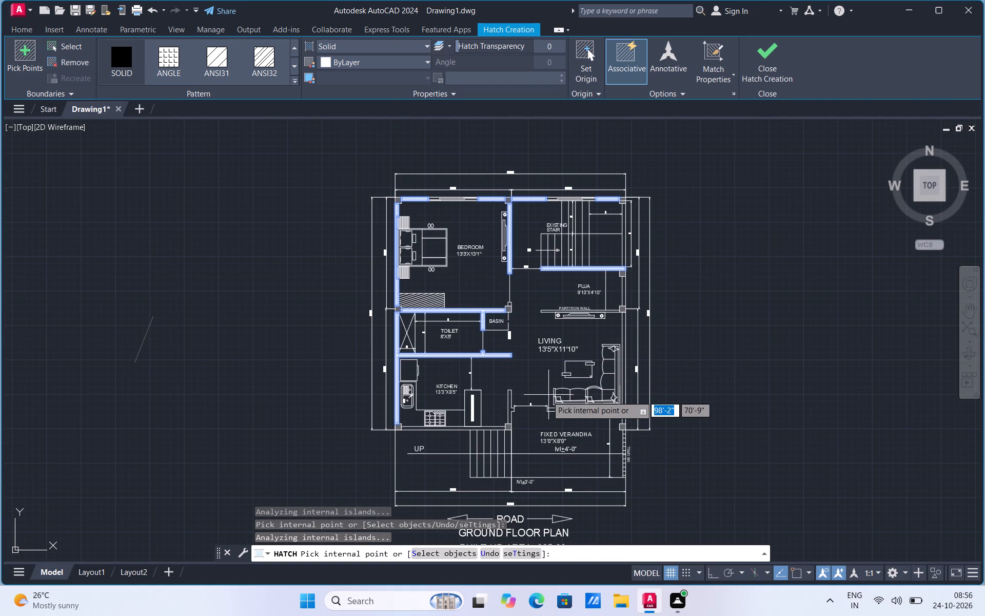
scroll(513, 435, "up", 3)
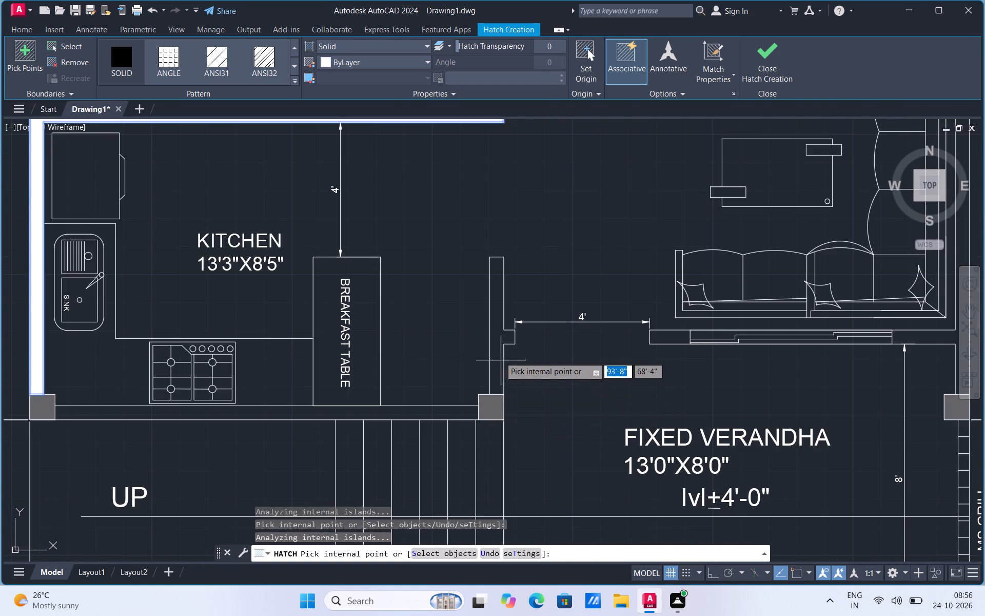
left_click(499, 355)
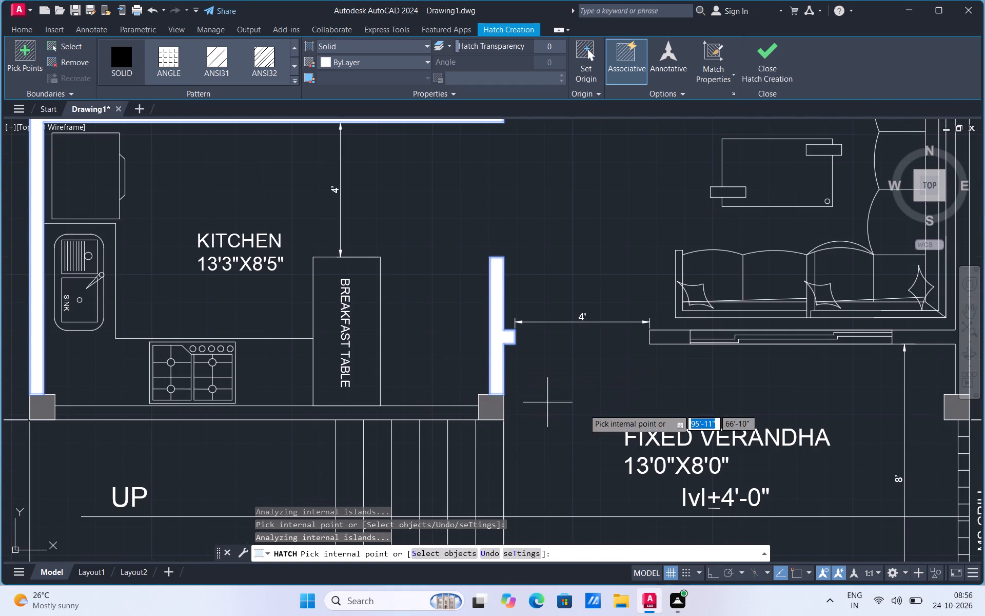
scroll(680, 344, "up", 1)
left_click(677, 339)
scroll(440, 400, "down", 1)
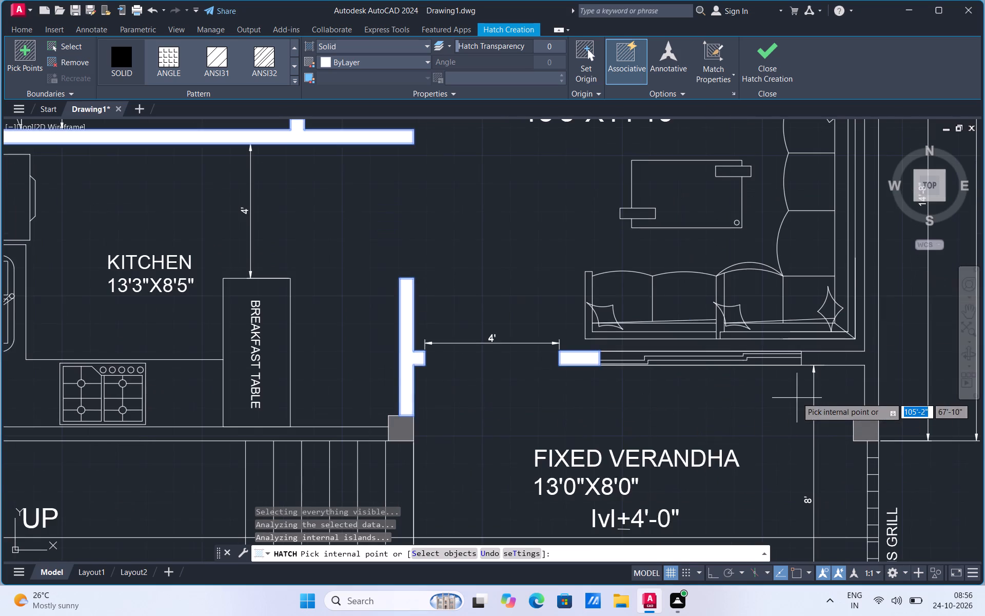
scroll(799, 379, "up", 1)
left_click(827, 350)
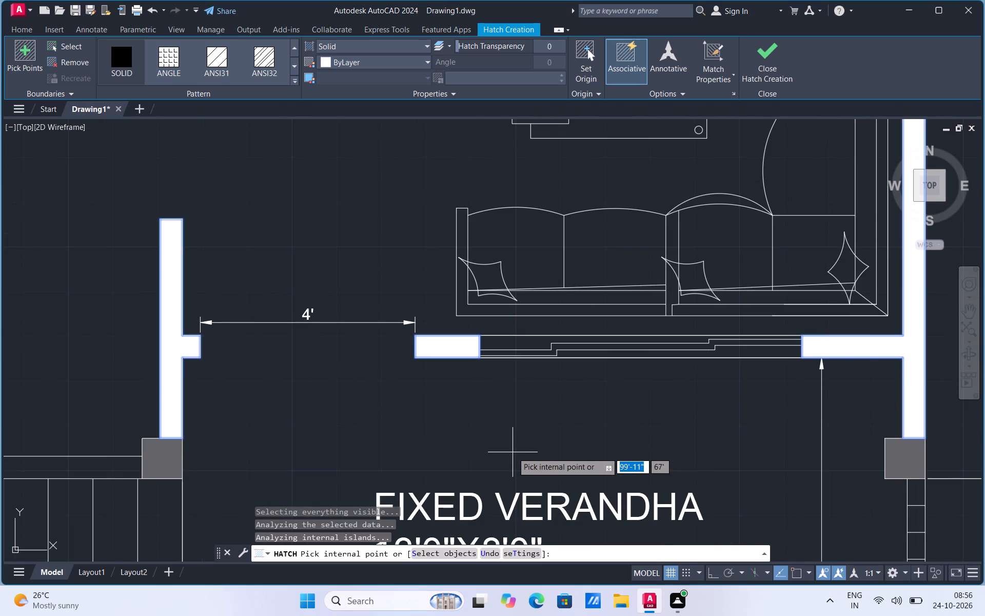
Add the east outer wall beside the puja room and beside the existing stair to the solid hatch, and finish hatching.
scroll(509, 452, "down", 2)
scroll(646, 340, "down", 1)
scroll(658, 186, "up", 2)
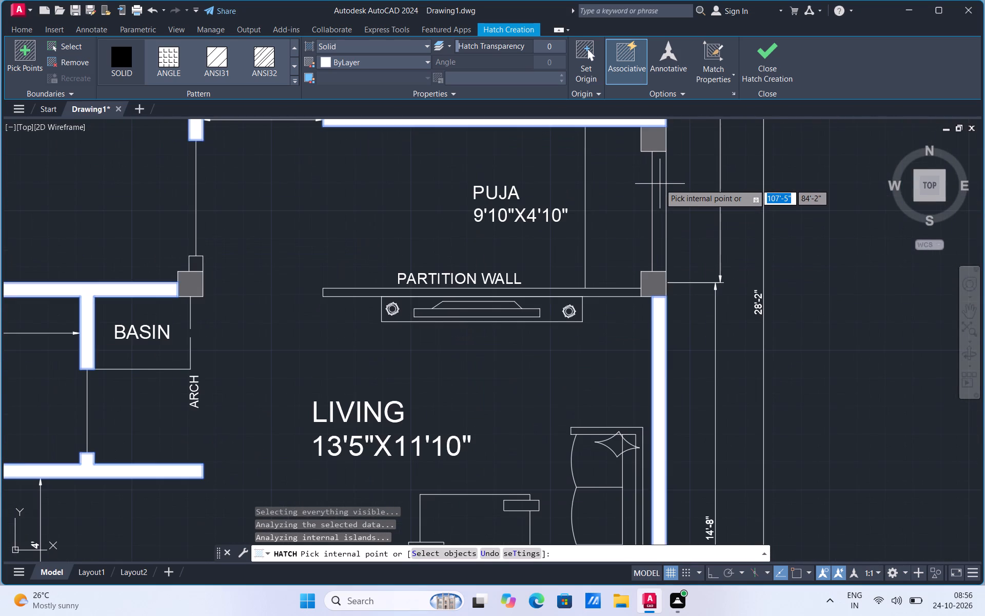
left_click(660, 184)
scroll(623, 439, "down", 2)
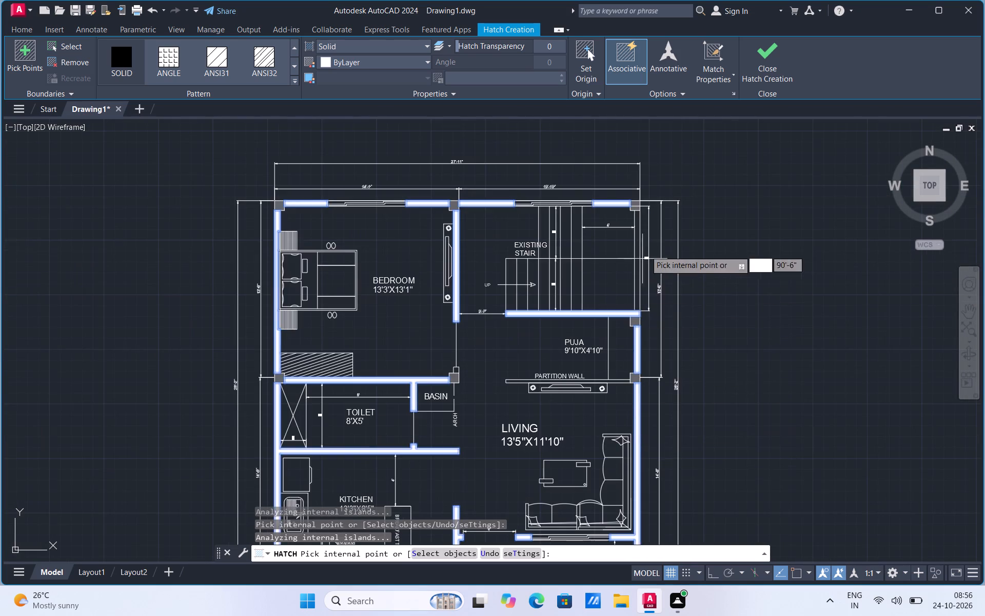
scroll(648, 231, "up", 2)
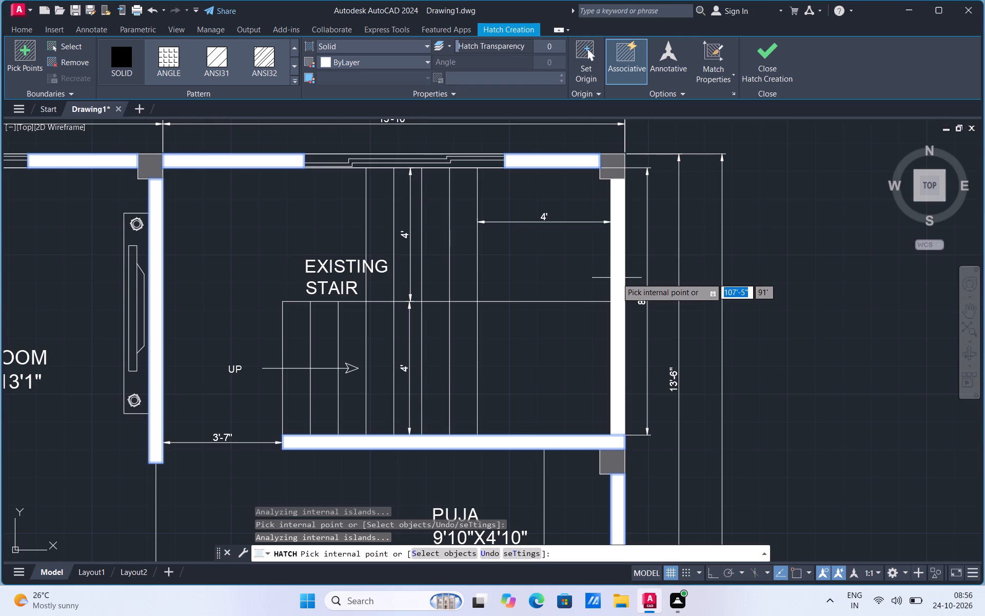
left_click(617, 278)
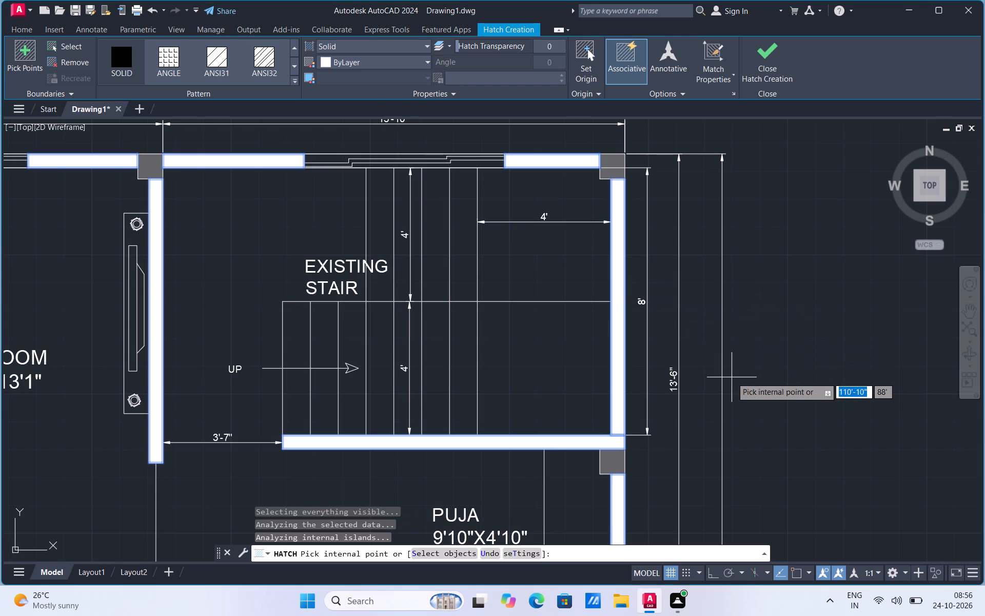
key("Escape")
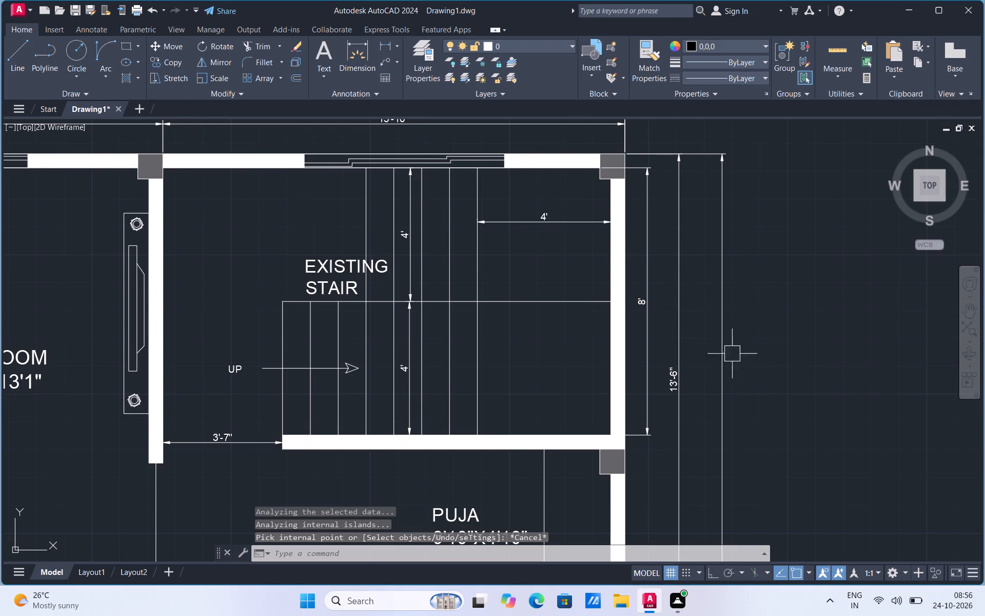
Ungroup the two sliding windows in the north wall, above the existing stair and above the bedroom.
scroll(432, 160, "up", 1)
left_click(432, 160)
right_click(432, 160)
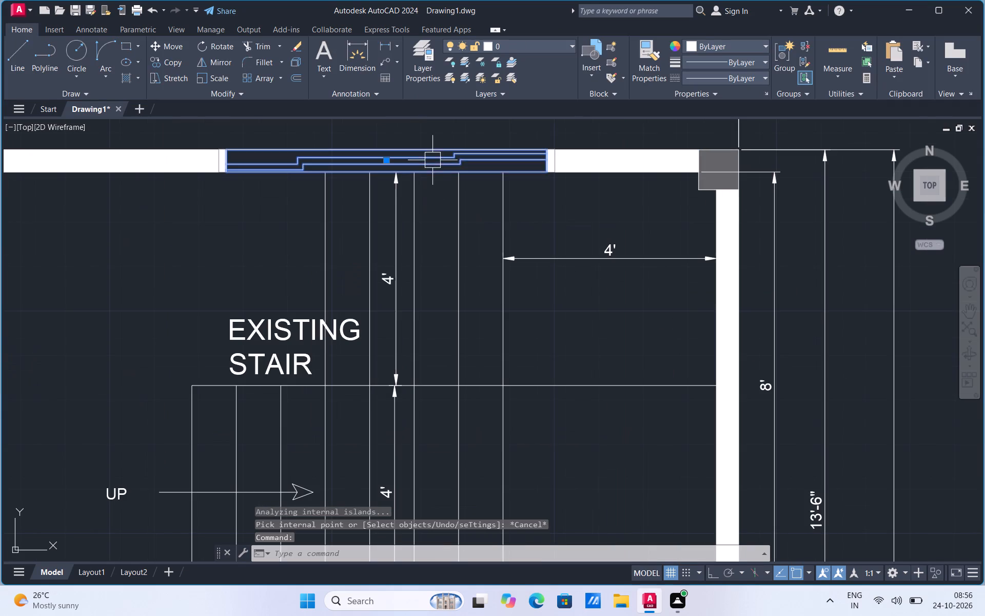
left_click(470, 317)
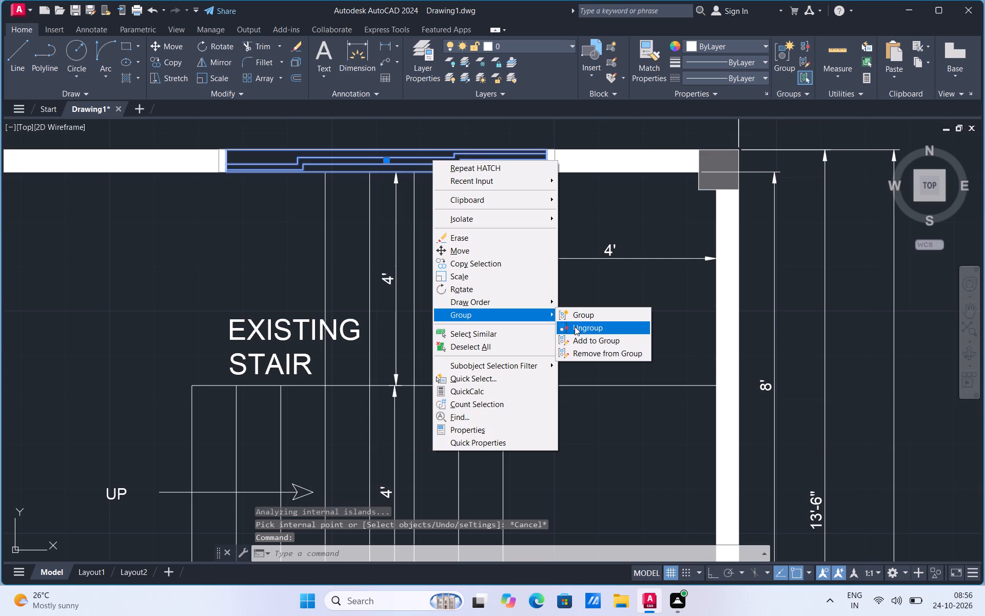
left_click(575, 326)
scroll(702, 326, "down", 1)
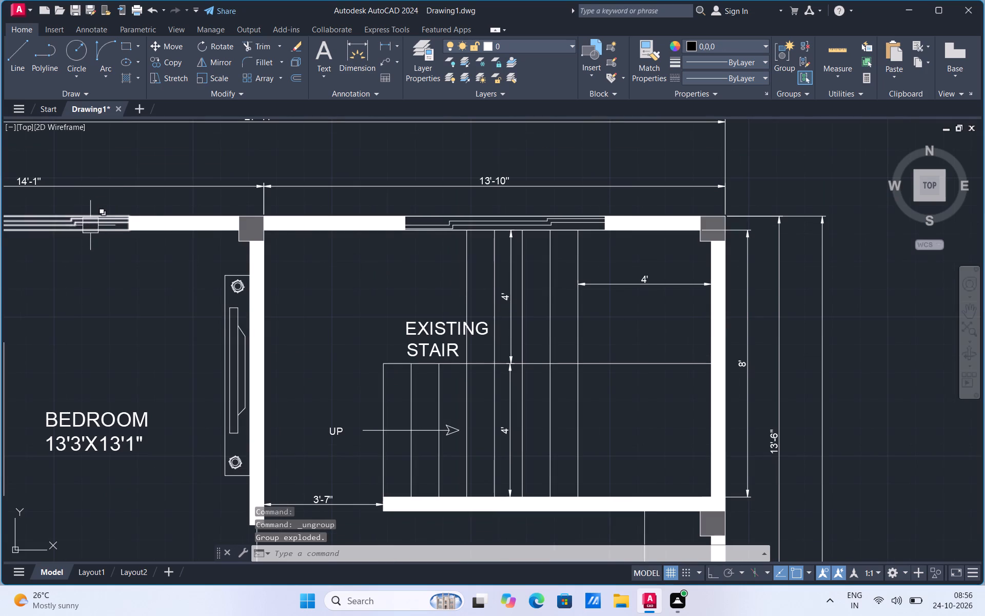
left_click(90, 225)
right_click(90, 225)
left_click(126, 383)
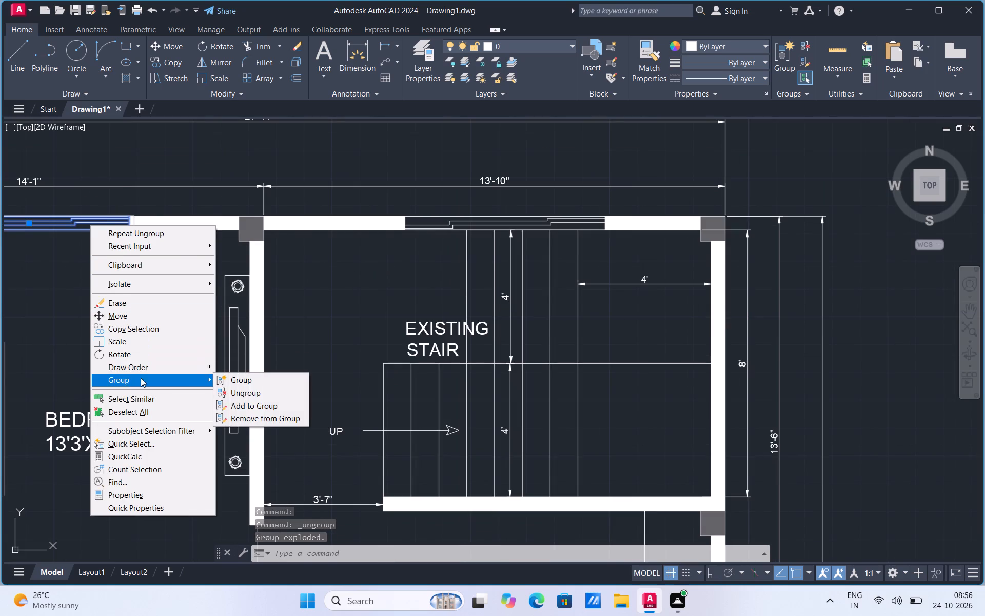
left_click(242, 394)
Fill the stepped sliding panels of the bedroom and existing stair windows in the north wall with a solid hatch.
scroll(635, 314, "down", 1)
scroll(265, 260, "up", 2)
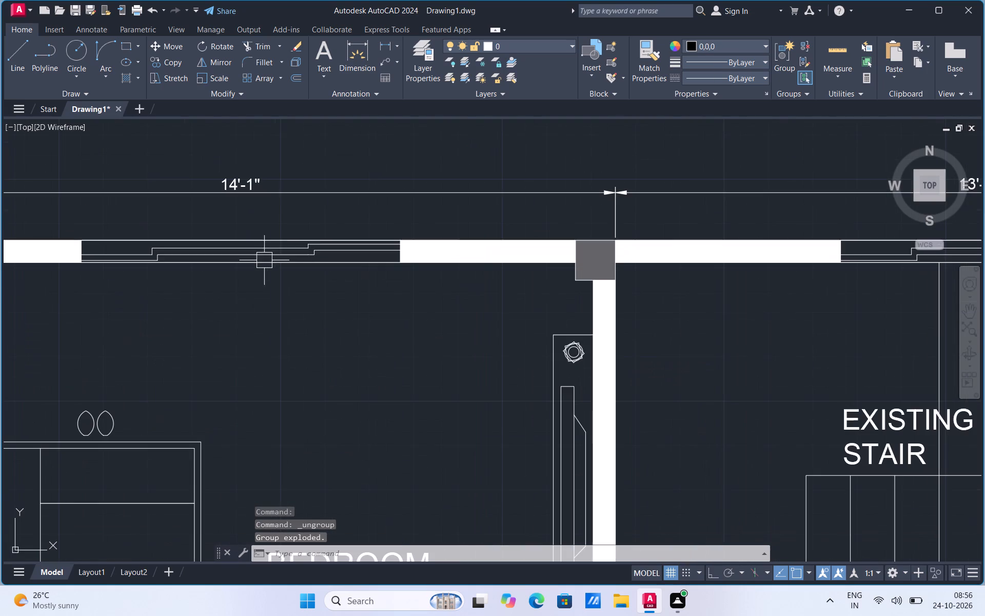
scroll(120, 248, "up", 2)
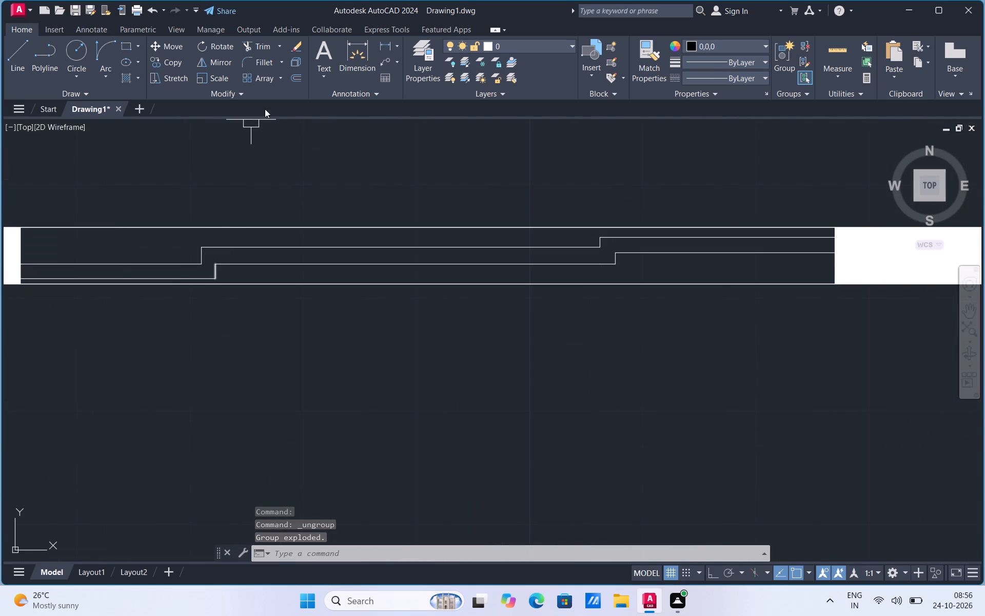
left_click(140, 75)
left_click(137, 94)
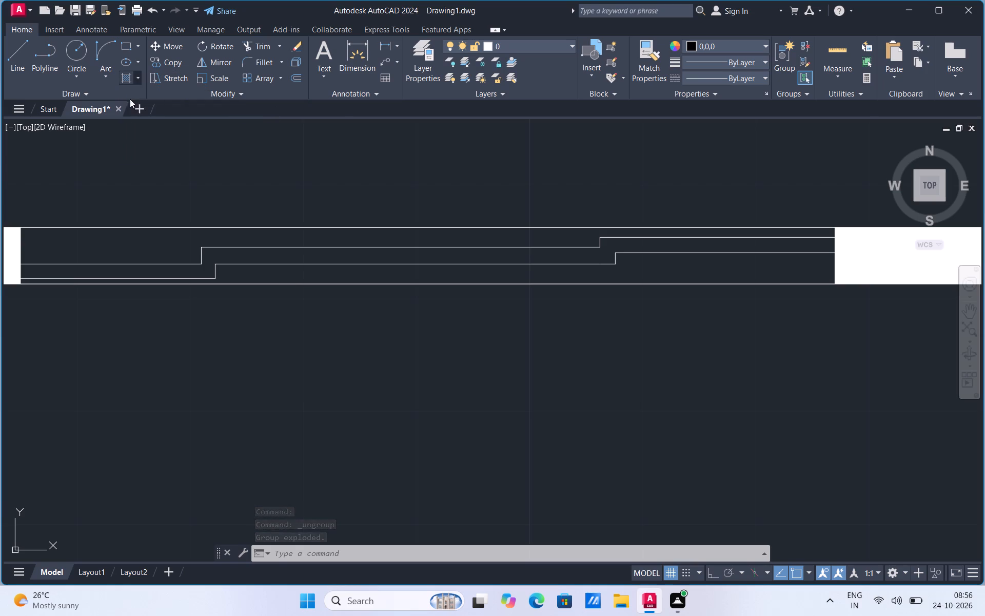
left_click(121, 57)
left_click(207, 256)
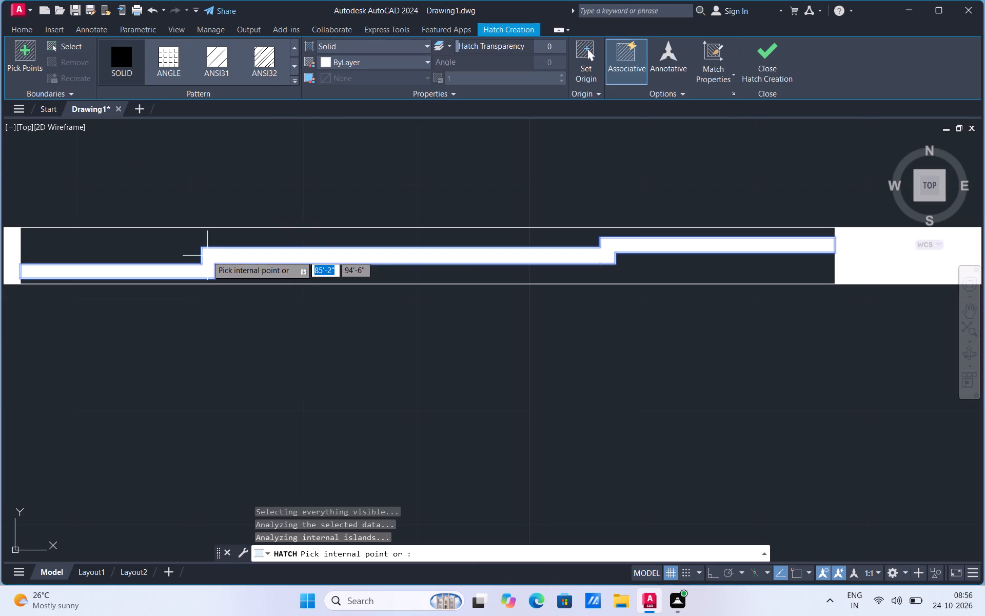
scroll(187, 295, "down", 3)
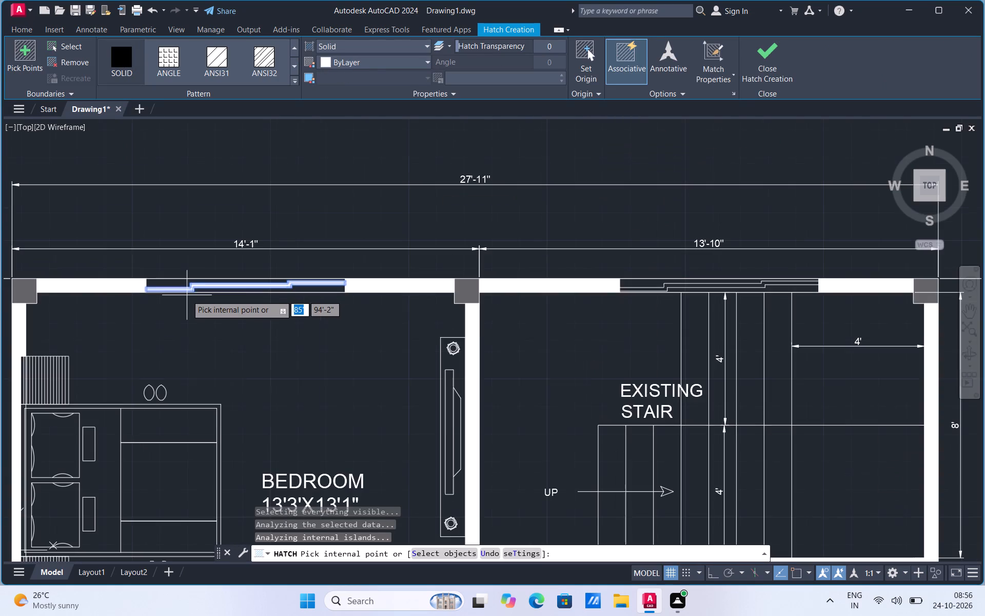
scroll(686, 296, "up", 2)
left_click(655, 268)
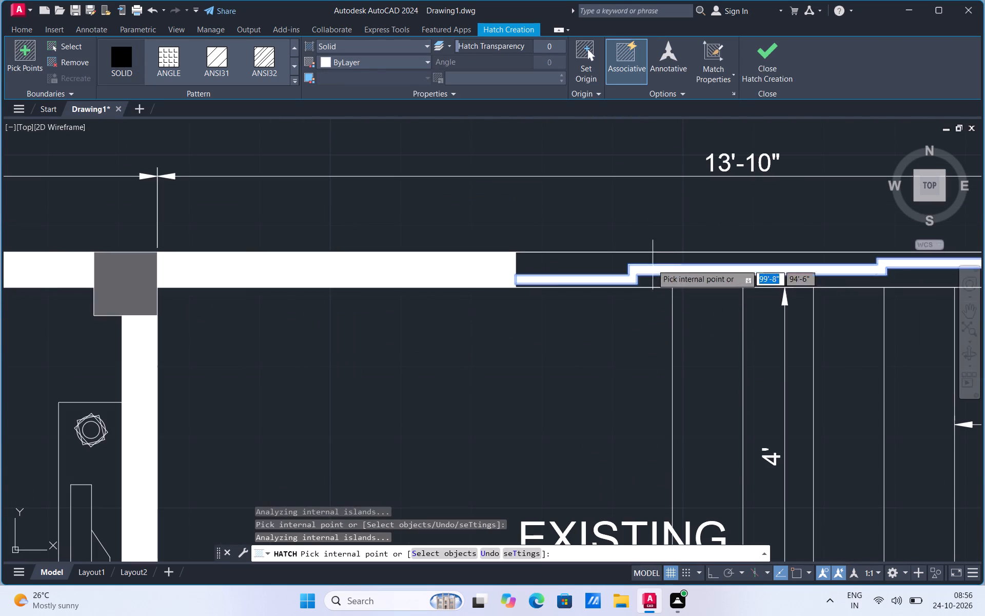
Add the sliding panels of the window between the living room and verandha to the solid hatch, and finish hatching.
scroll(632, 224, "down", 7)
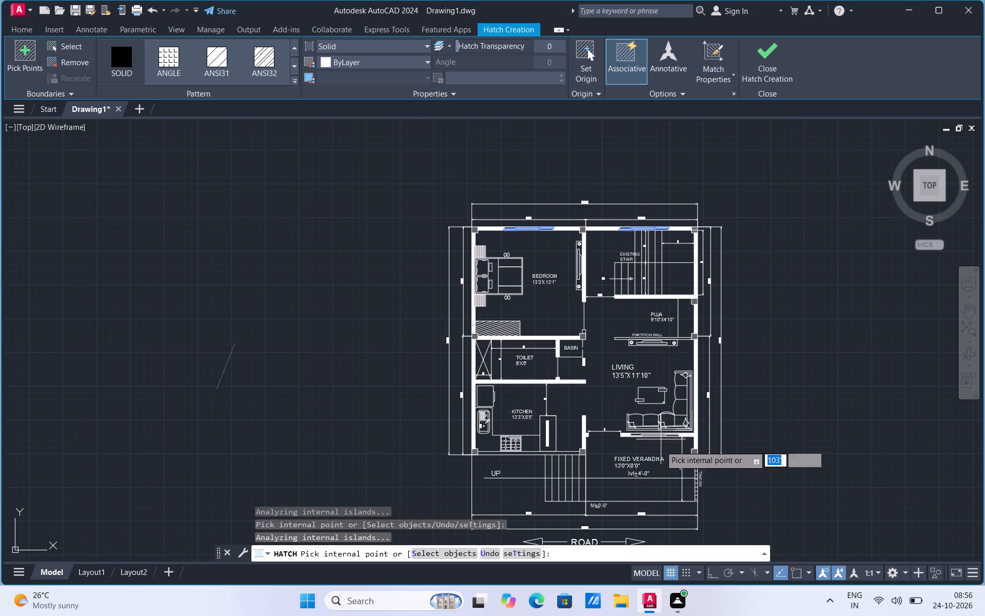
scroll(665, 469, "up", 4)
scroll(565, 228, "up", 1)
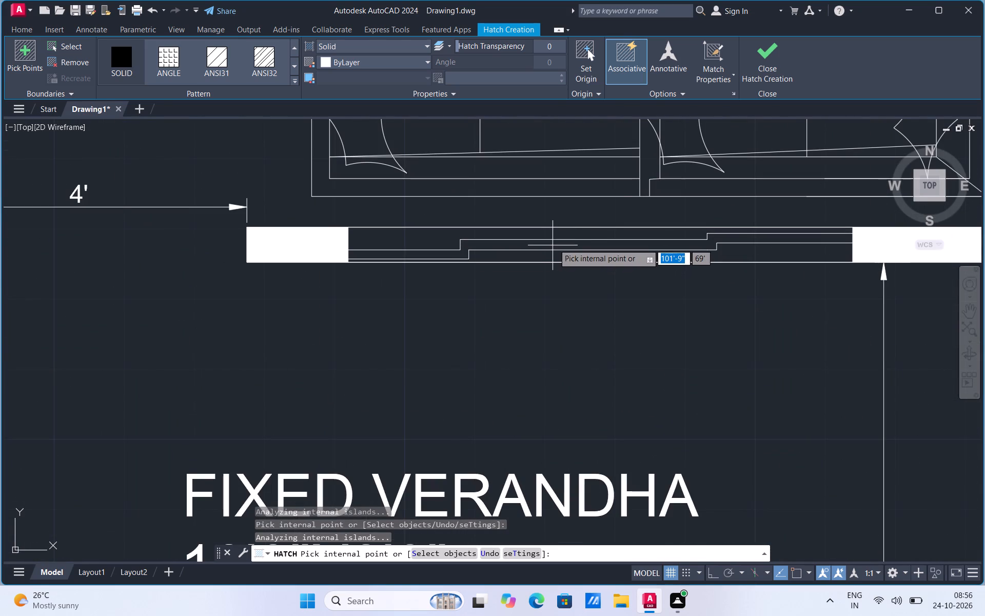
left_click(554, 244)
key("Escape")
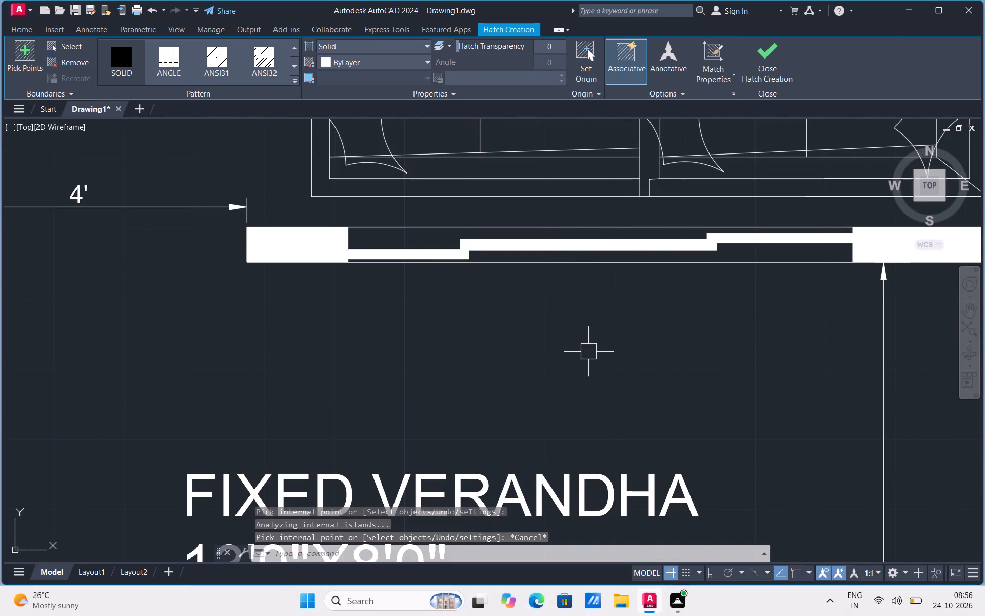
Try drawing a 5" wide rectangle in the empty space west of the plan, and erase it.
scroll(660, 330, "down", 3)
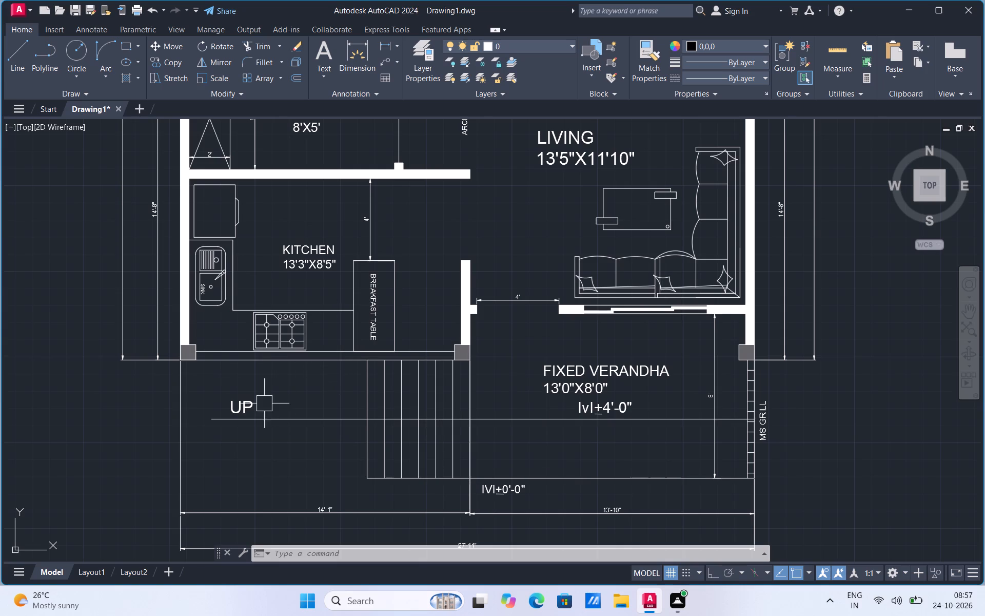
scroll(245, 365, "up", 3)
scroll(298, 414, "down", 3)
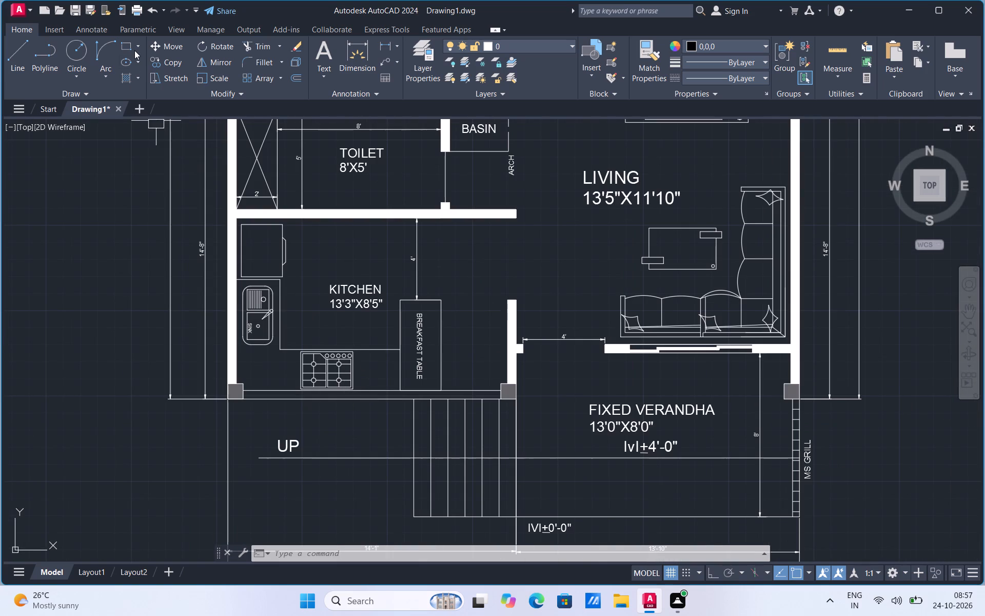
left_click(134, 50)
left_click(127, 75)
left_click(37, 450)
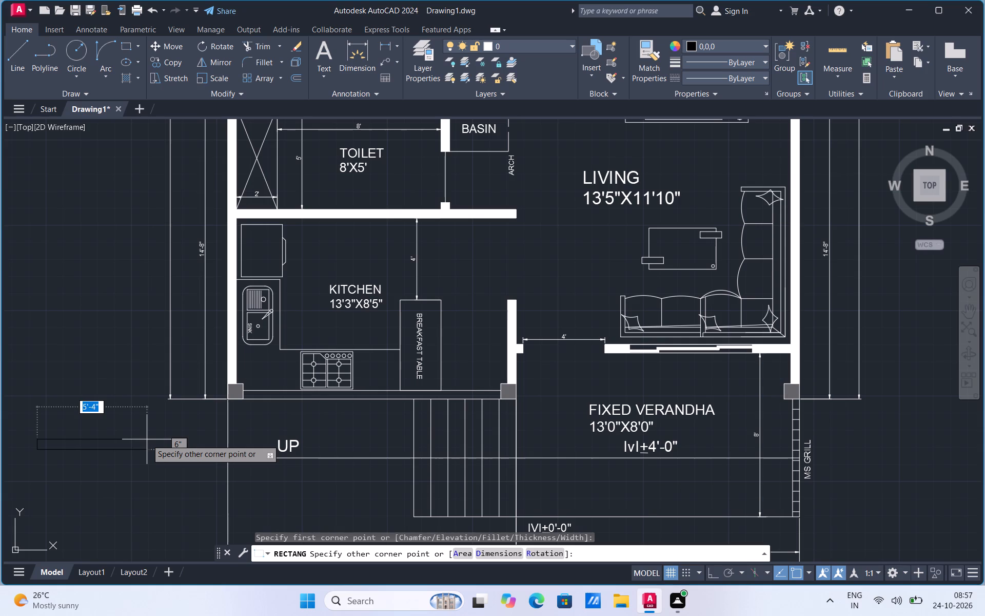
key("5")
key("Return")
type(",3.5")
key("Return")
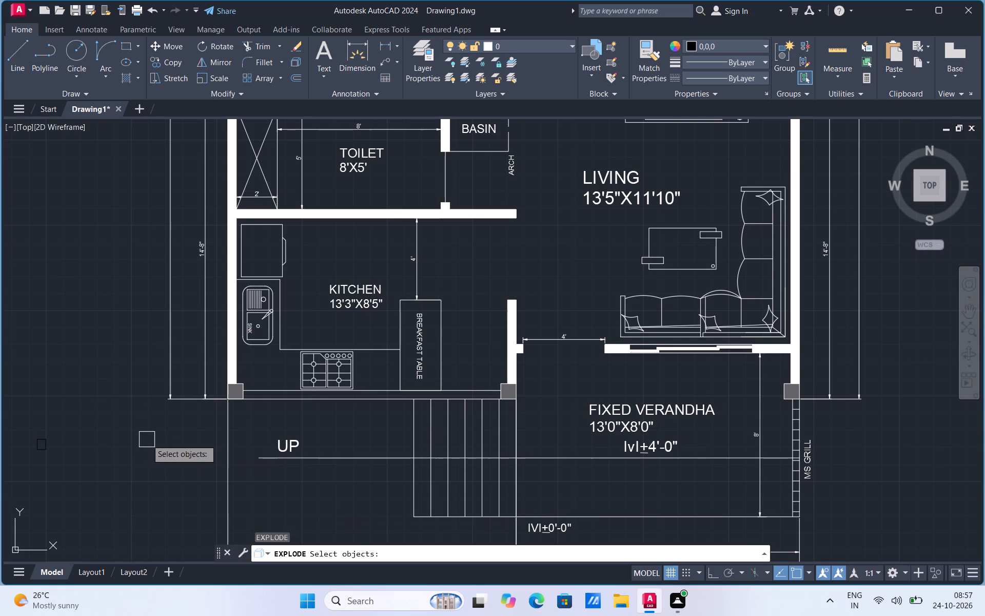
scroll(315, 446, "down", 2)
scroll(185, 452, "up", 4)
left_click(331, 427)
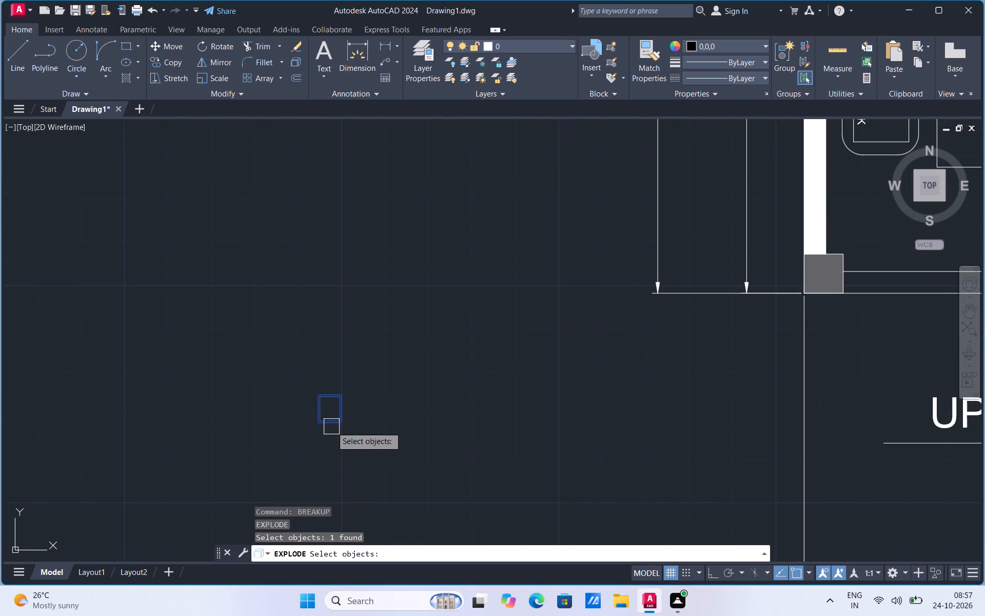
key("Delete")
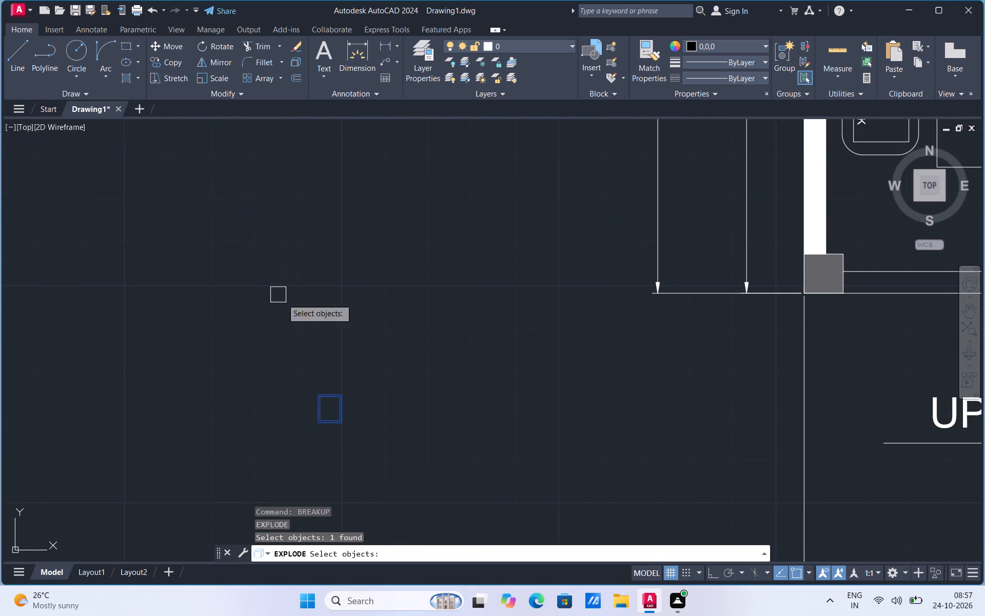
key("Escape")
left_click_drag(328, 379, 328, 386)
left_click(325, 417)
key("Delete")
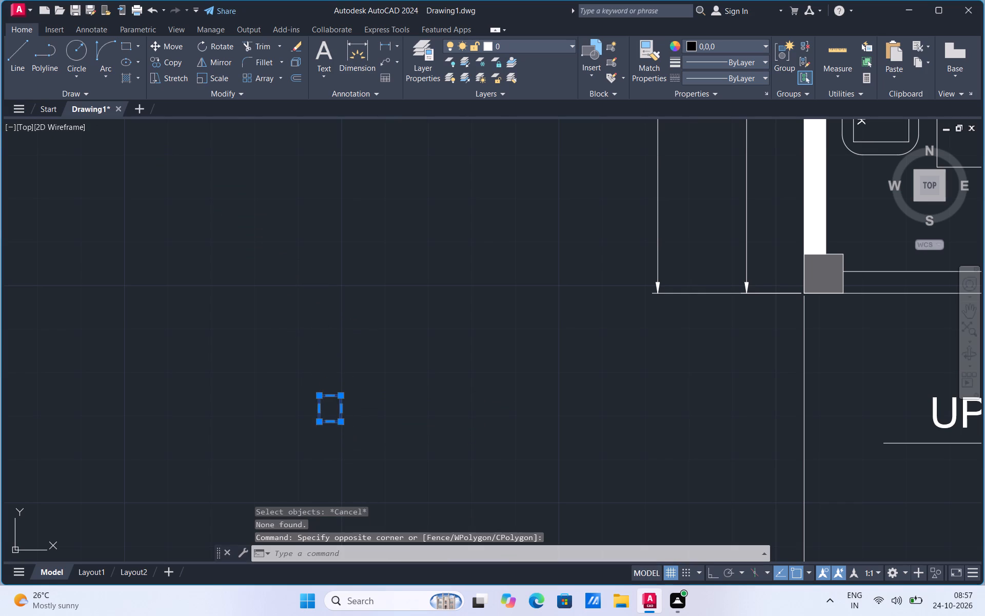
Draw a rectangle 5" wide and 3'6" high in the empty space west of the plan.
left_click(135, 48)
left_click(134, 69)
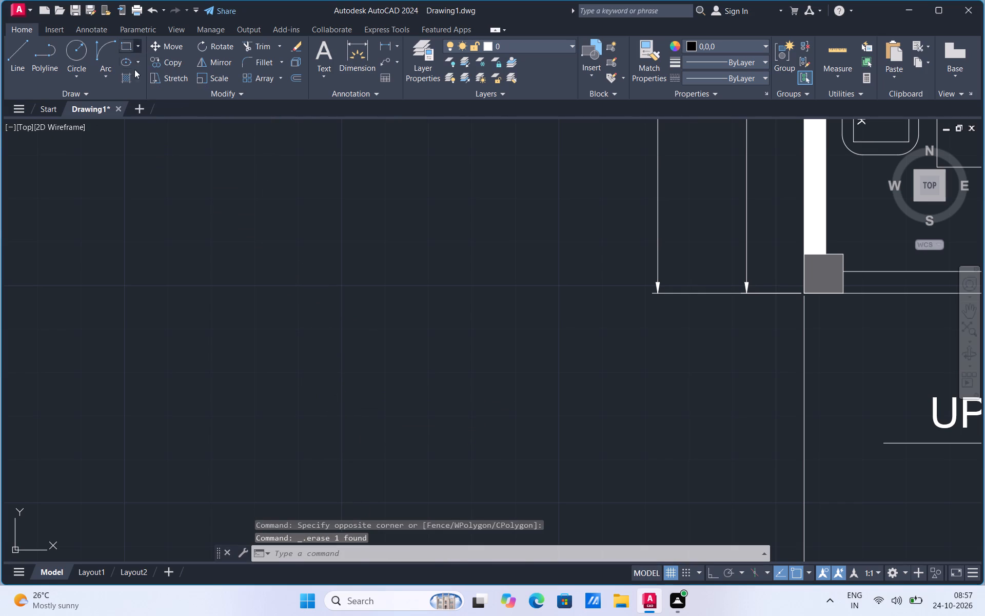
left_click_drag(221, 413, 221, 408)
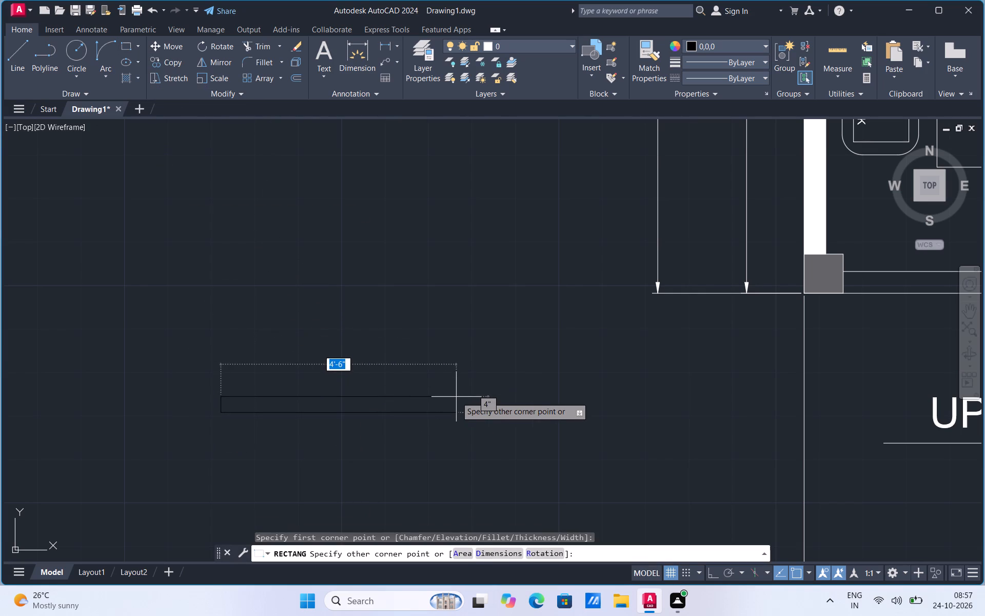
key("5")
type("\",3'6\"")
key("Return")
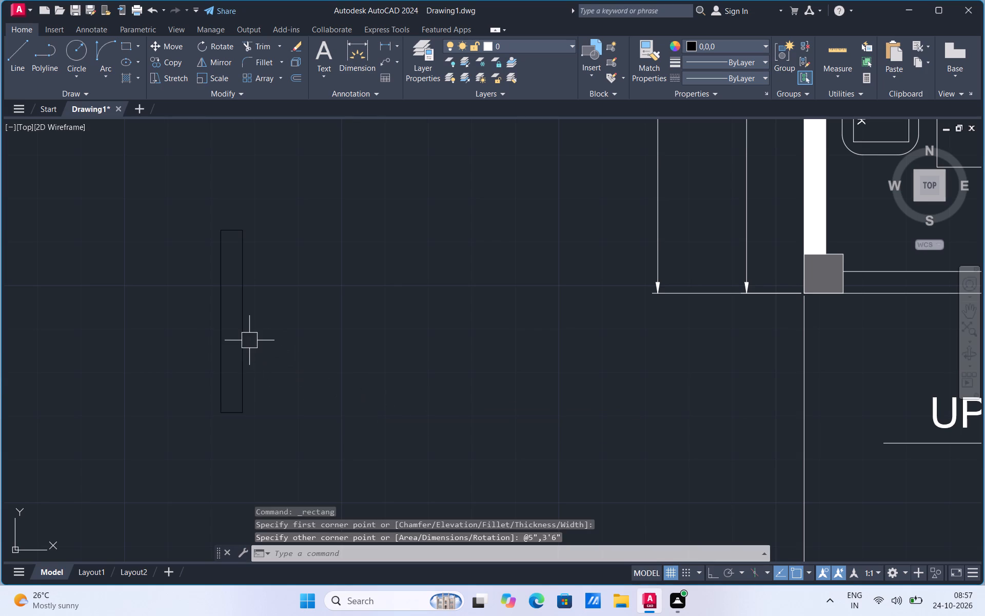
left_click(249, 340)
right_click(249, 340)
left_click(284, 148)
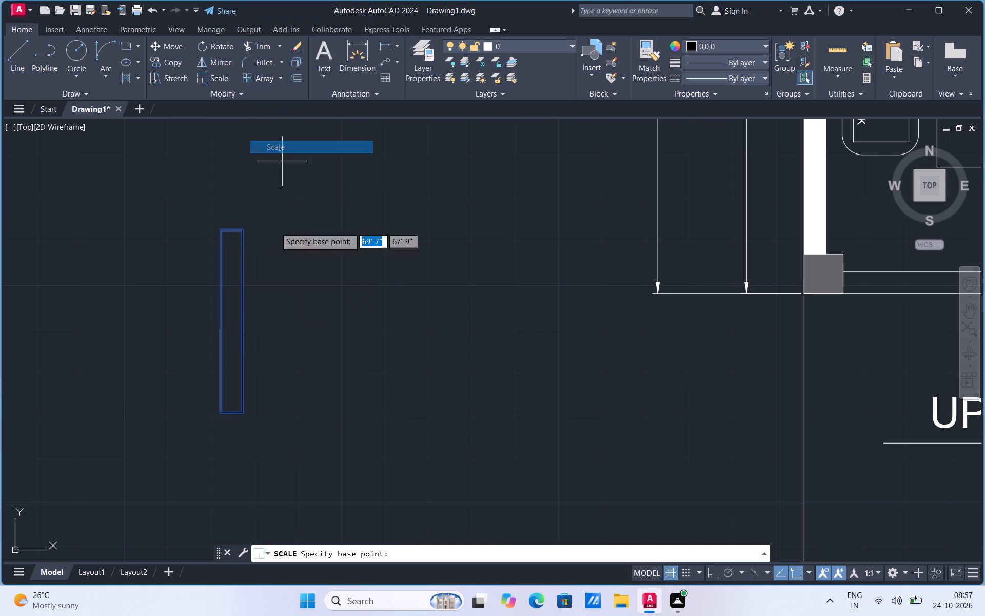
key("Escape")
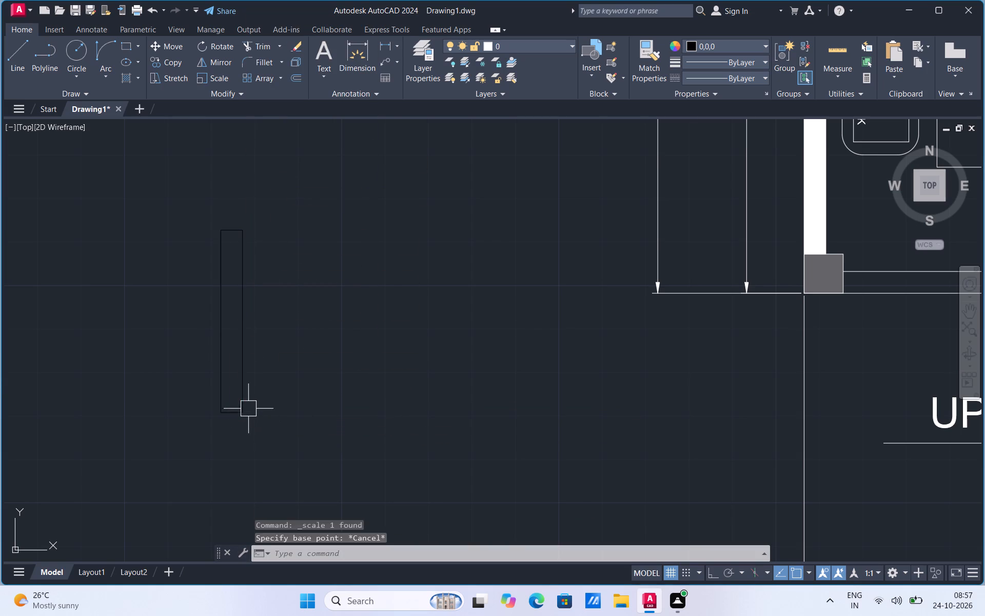
Rotate the 5" by 3'6" rectangle about its lower-right corner with Ortho on, so it lies horizontally extending east.
left_click(248, 409)
right_click(248, 409)
left_click(280, 229)
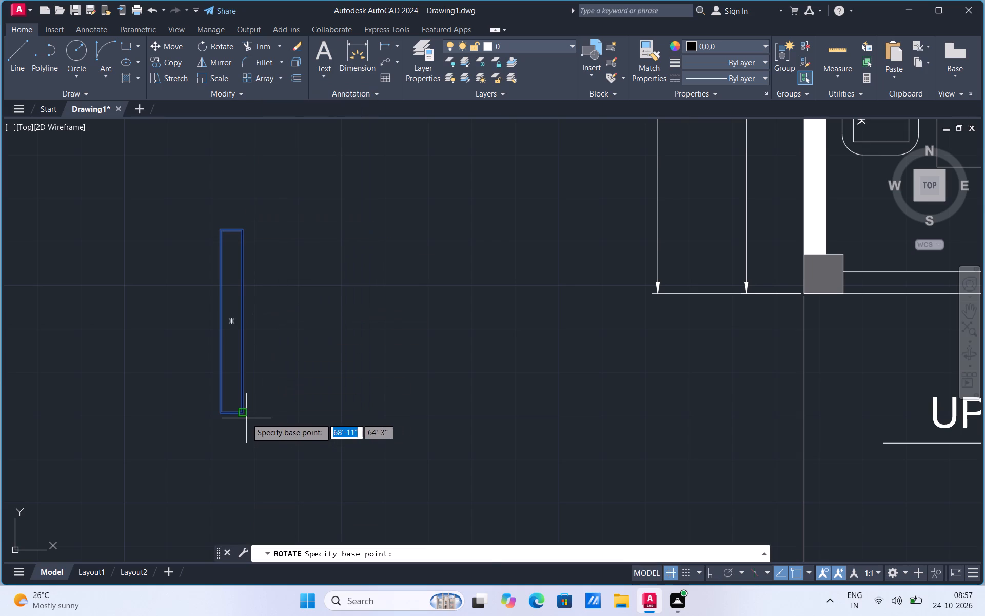
left_click(246, 416)
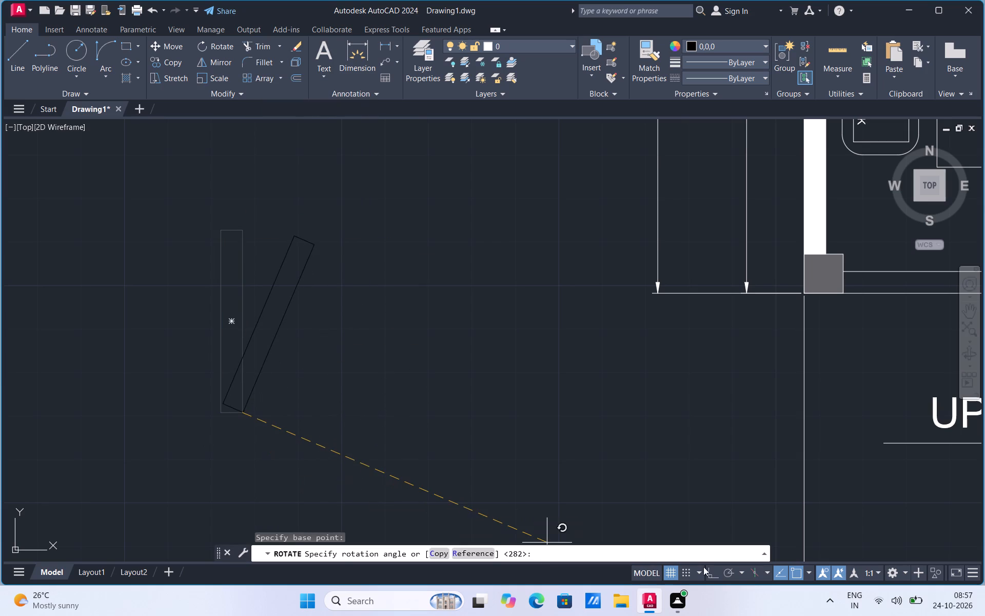
left_click(707, 570)
left_click(229, 473)
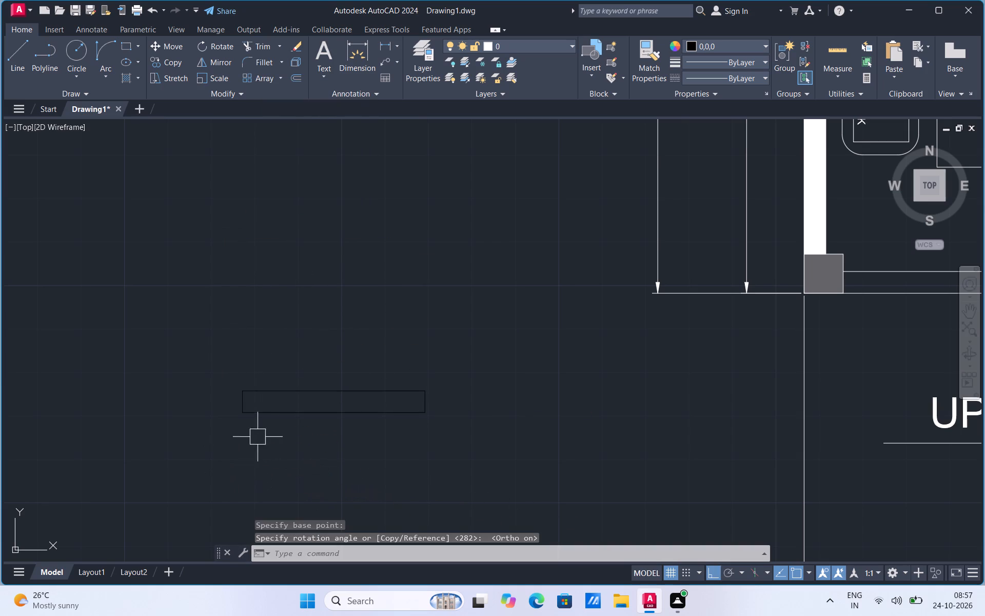
Explode the horizontal rectangle into separate lines.
left_click(265, 421)
left_click(185, 408)
scroll(185, 412, "up", 1)
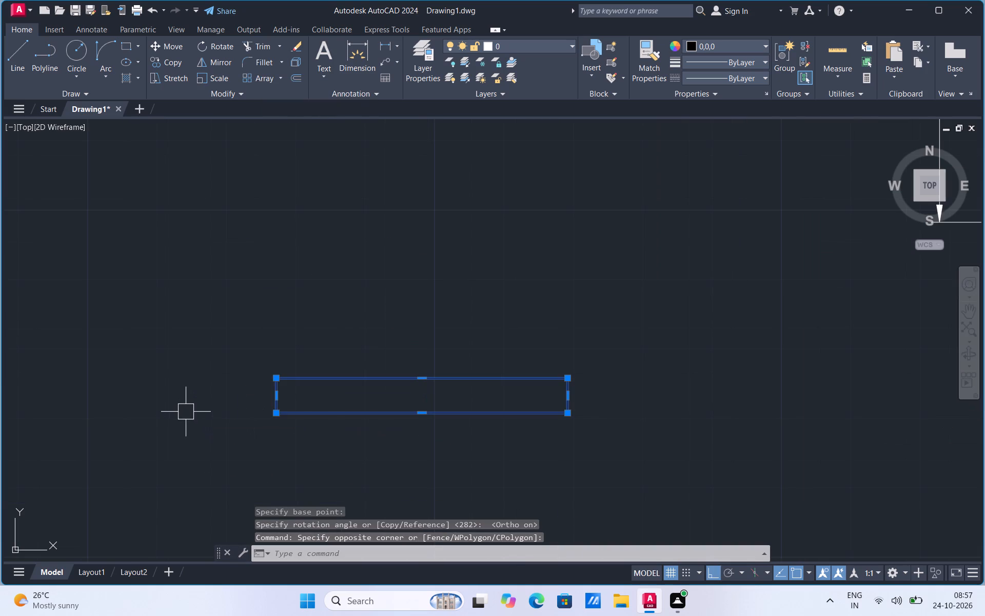
scroll(318, 409, "up", 1)
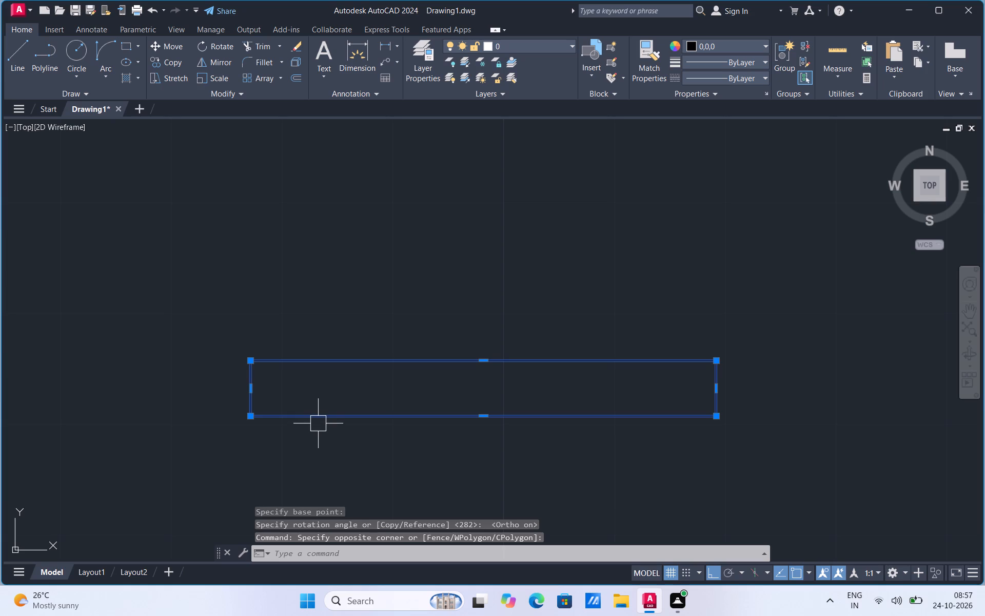
type("EX")
left_click(355, 461)
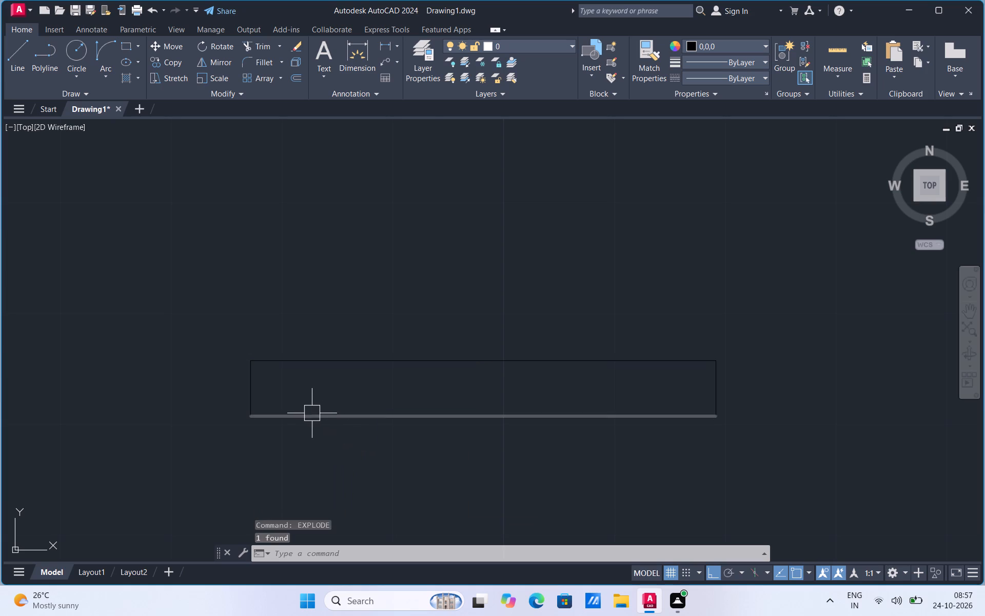
Copy the rectangle's bottom edge upward four times at about 1" spacing, dividing it into five horizontal strips.
left_click(309, 416)
right_click(309, 416)
left_click(348, 213)
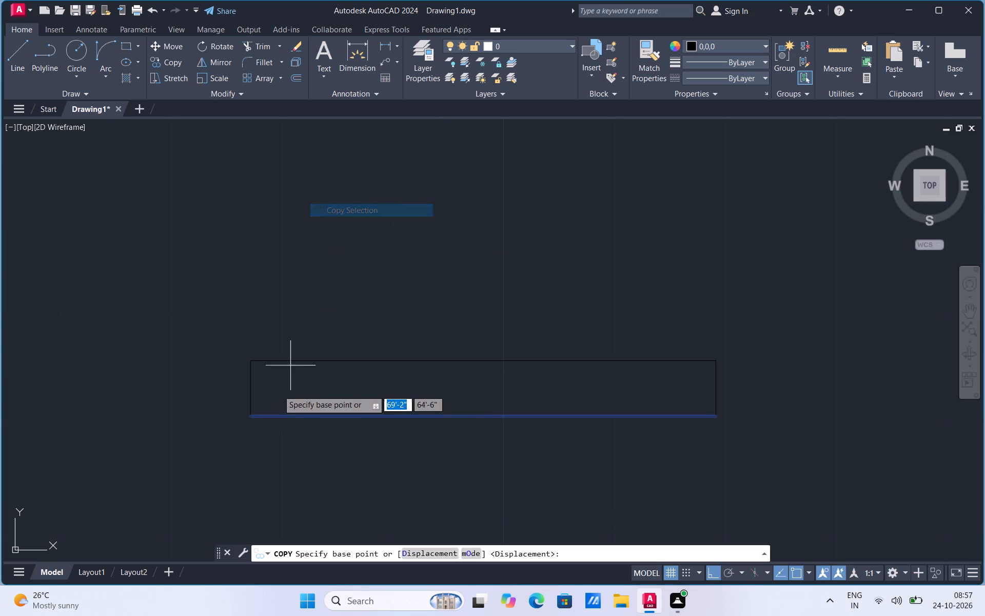
left_click(252, 416)
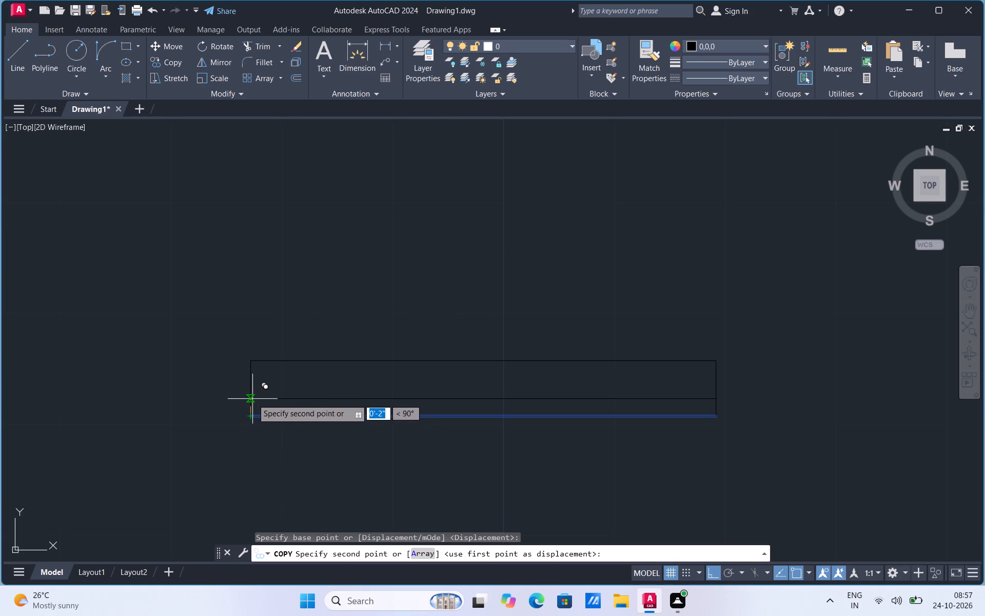
scroll(252, 400, "up", 2)
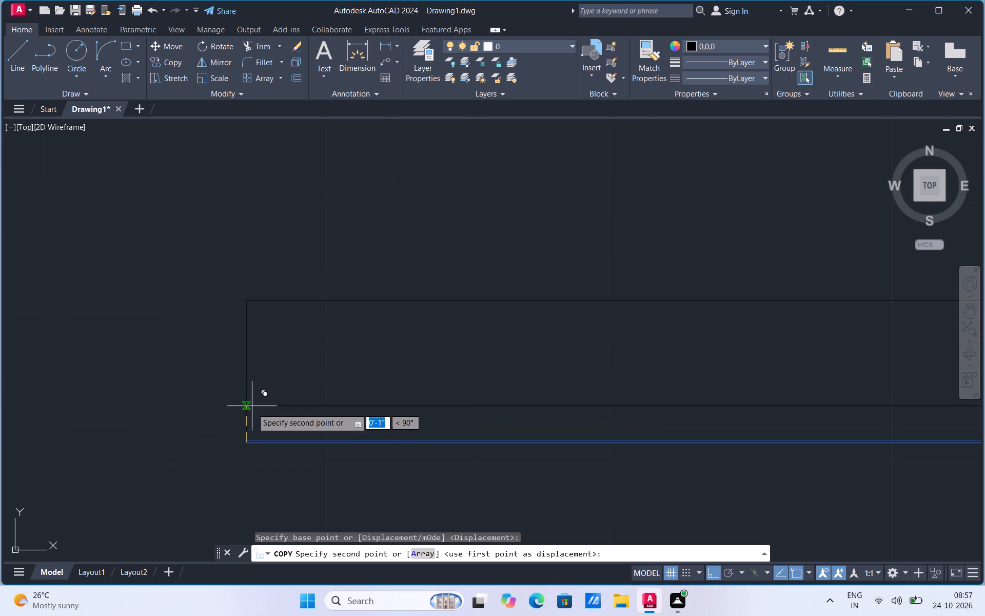
left_click(252, 414)
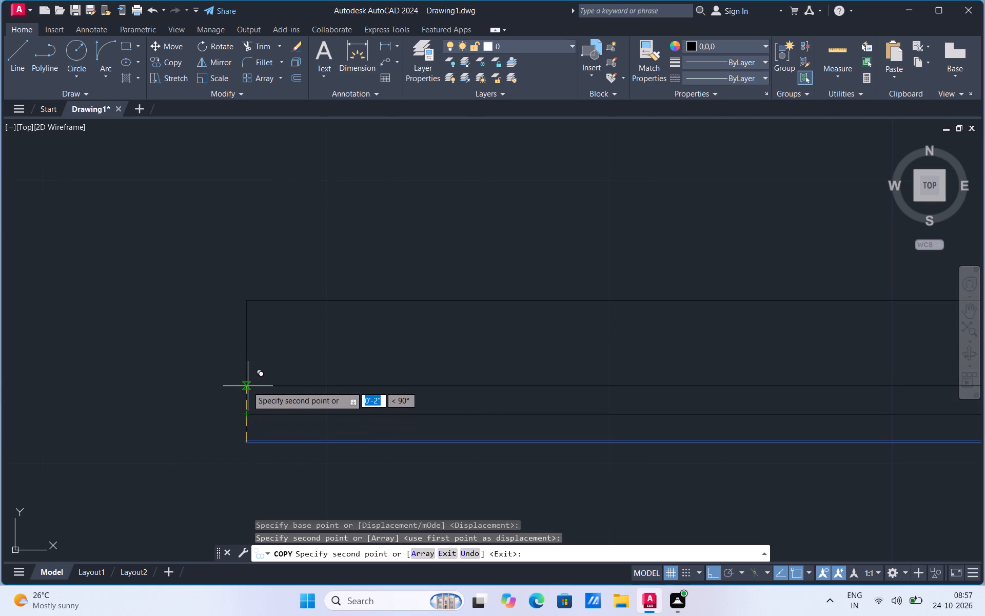
left_click(247, 386)
left_click(248, 357)
left_click(249, 328)
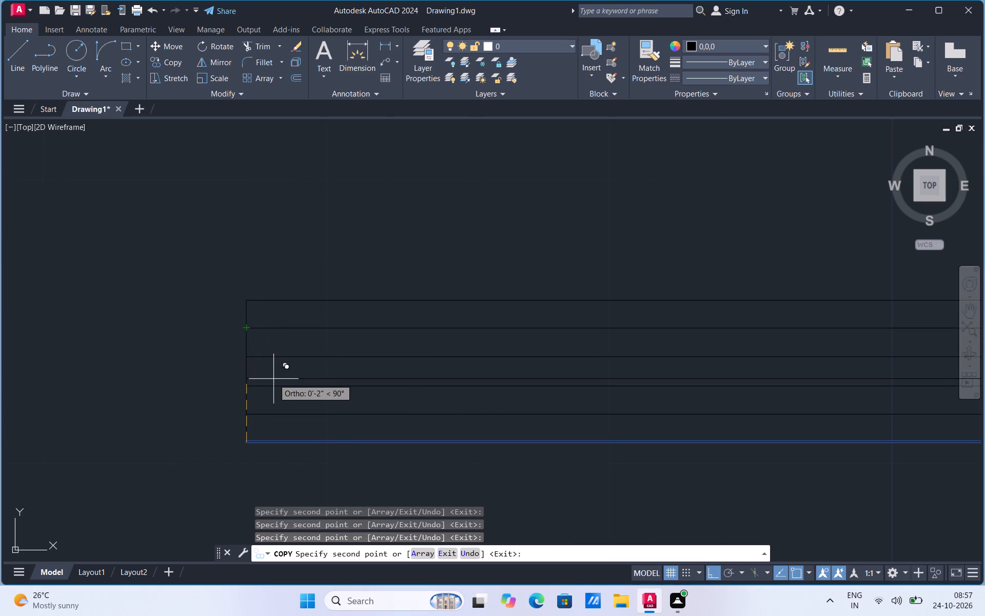
key("Escape")
Draw a 5" vertical line from the striped rectangle's bottom edge to its top edge, west of its midpoint.
scroll(255, 398, "down", 1)
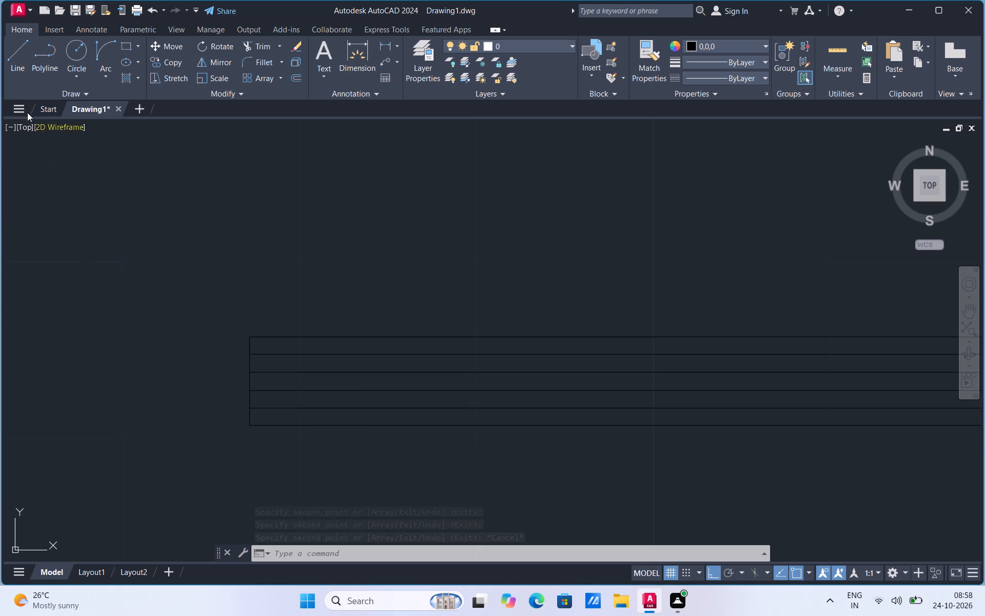
left_click(18, 73)
scroll(449, 449, "down", 1)
left_click(459, 436)
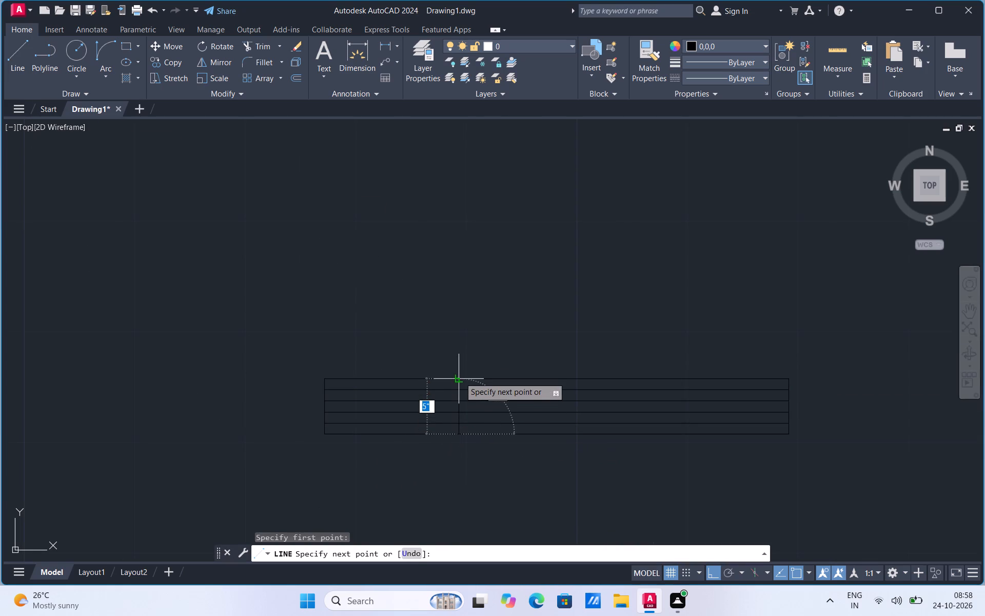
left_click(460, 377)
key("Escape")
scroll(458, 413, "up", 2)
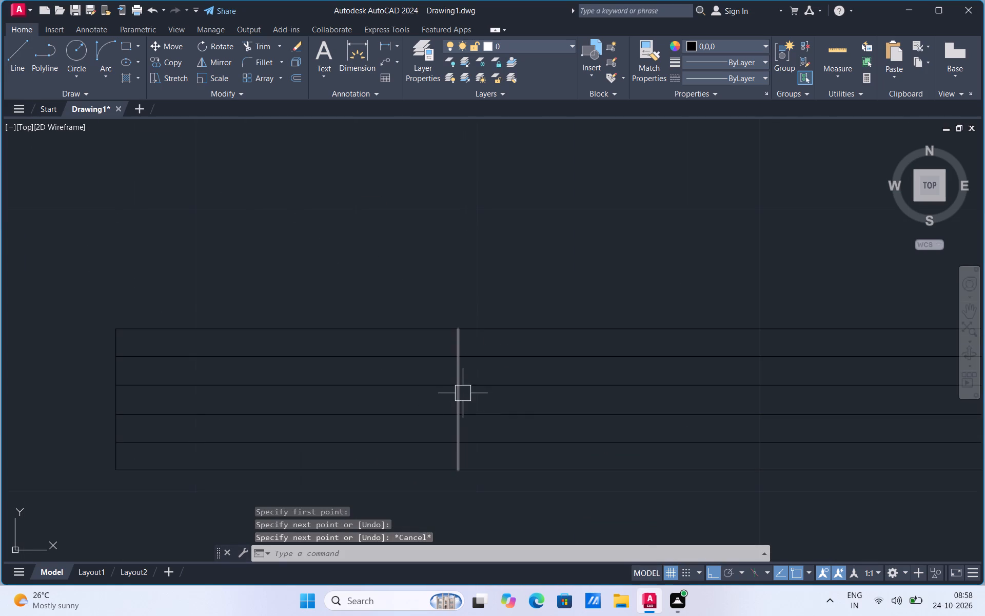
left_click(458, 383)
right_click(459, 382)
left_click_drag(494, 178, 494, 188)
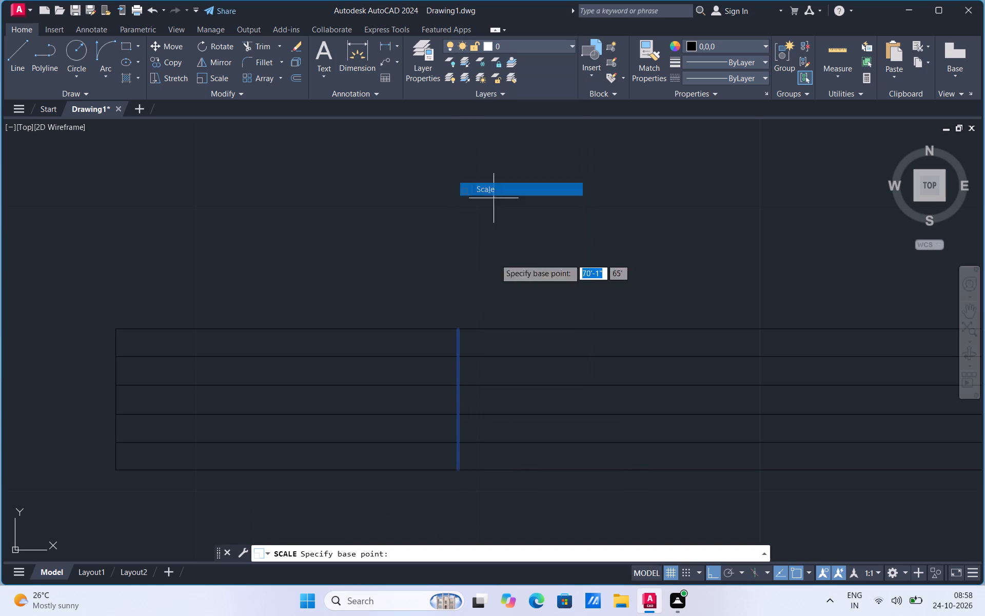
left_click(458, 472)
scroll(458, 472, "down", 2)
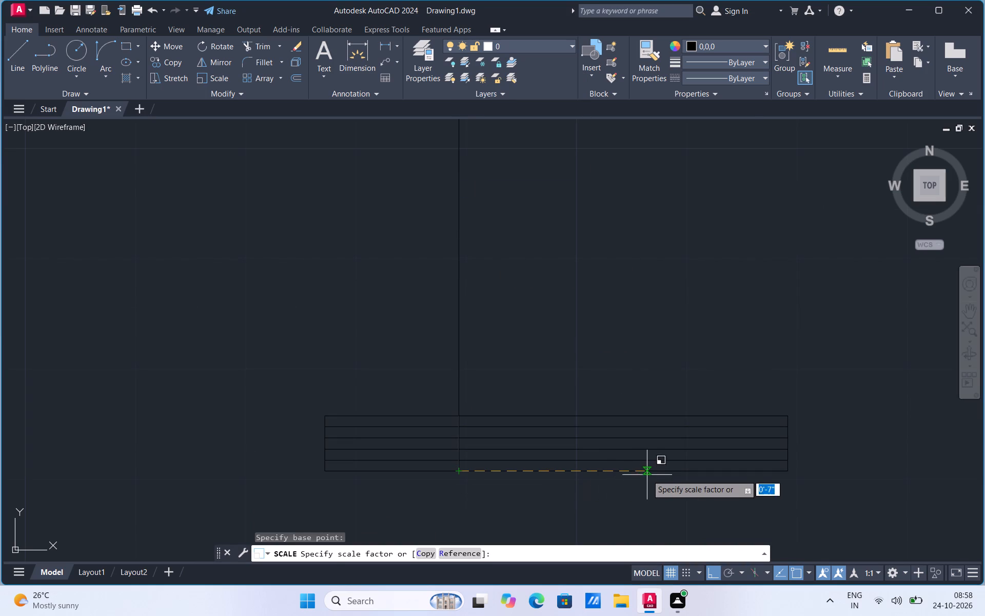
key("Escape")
Copy the 5" vertical line horizontally along the striped rectangle's bottom edge, placing the copy east of its midpoint.
scroll(454, 438, "up", 1)
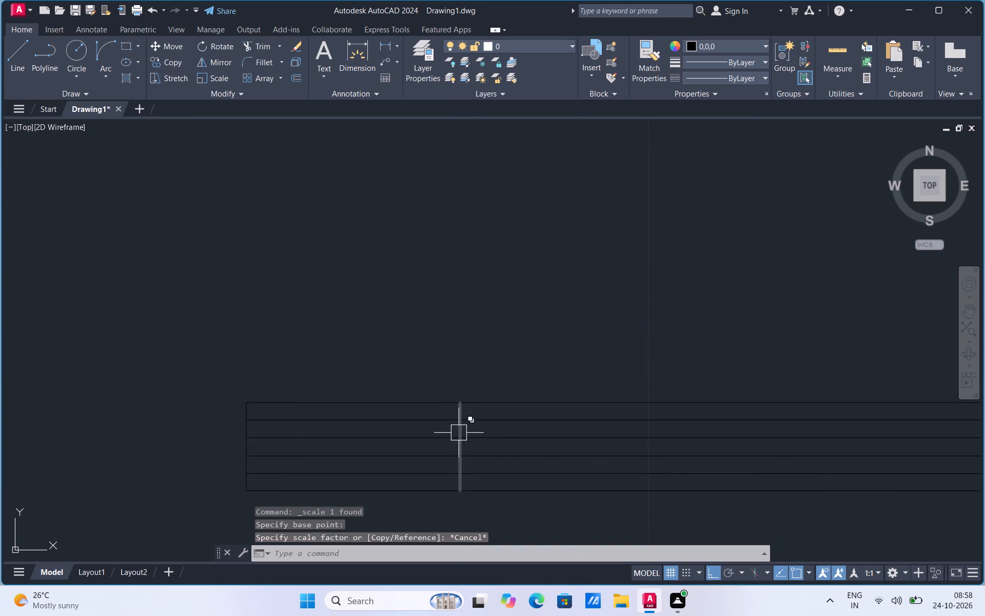
scroll(459, 433, "up", 2)
left_click(461, 424)
right_click(461, 424)
left_click(487, 221)
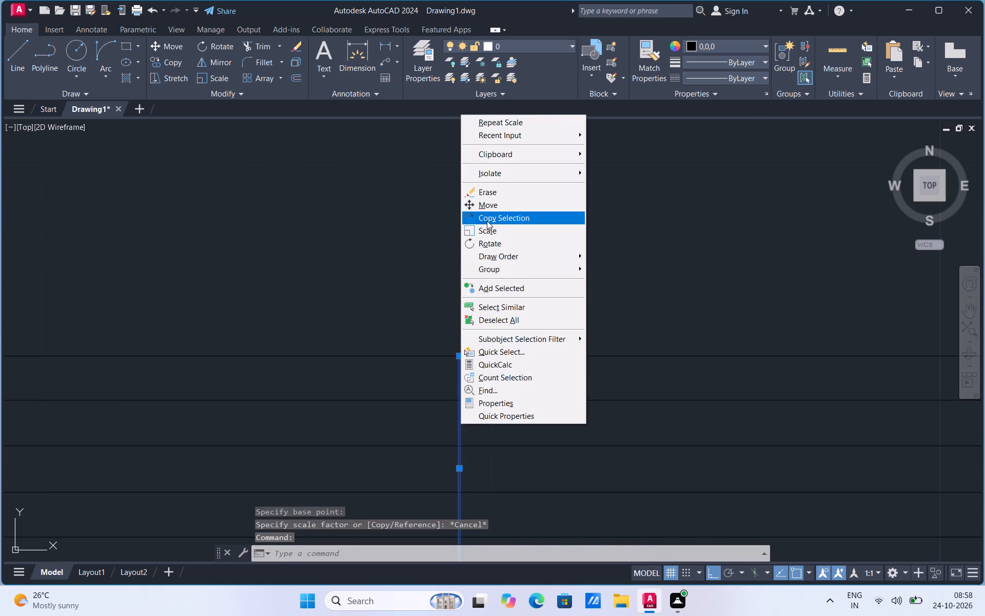
scroll(421, 421, "down", 1)
left_click(445, 519)
scroll(445, 519, "down", 2)
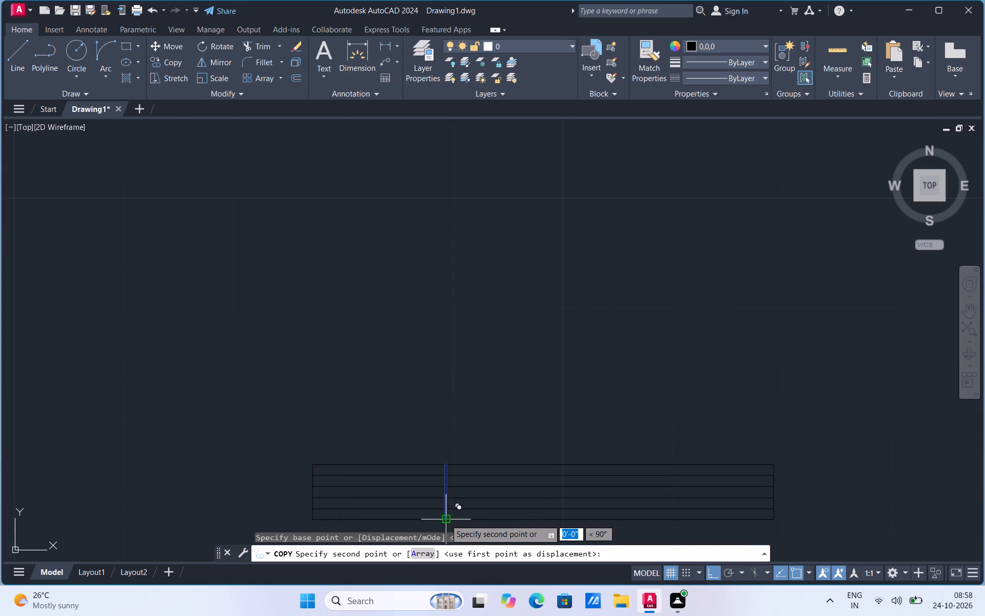
left_click(632, 526)
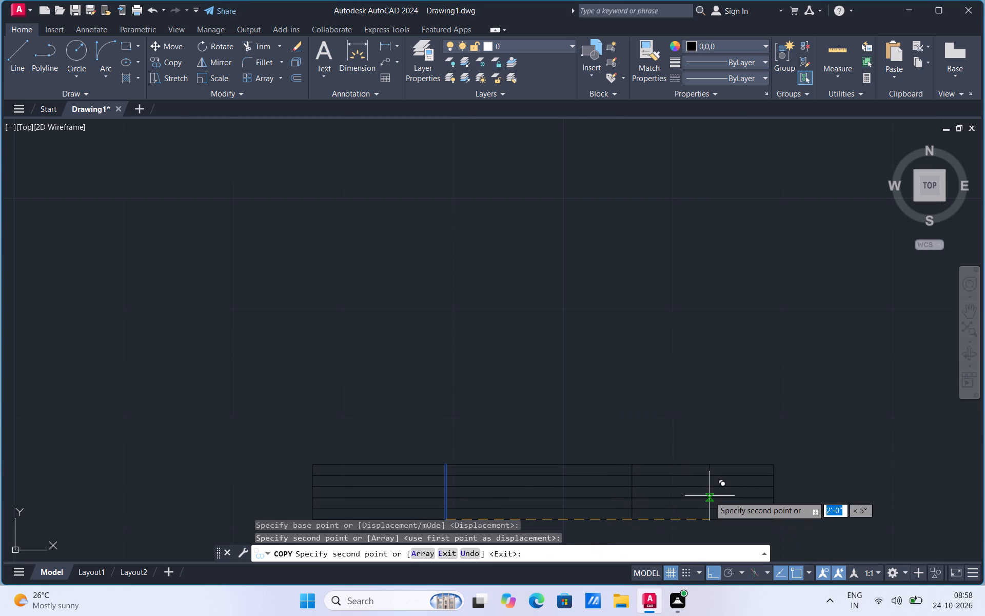
key("Escape")
Trim both verticals within the top strip, the top inner line between them, and the third inner line east of the eastern vertical.
scroll(447, 337, "down", 2)
scroll(496, 403, "up", 4)
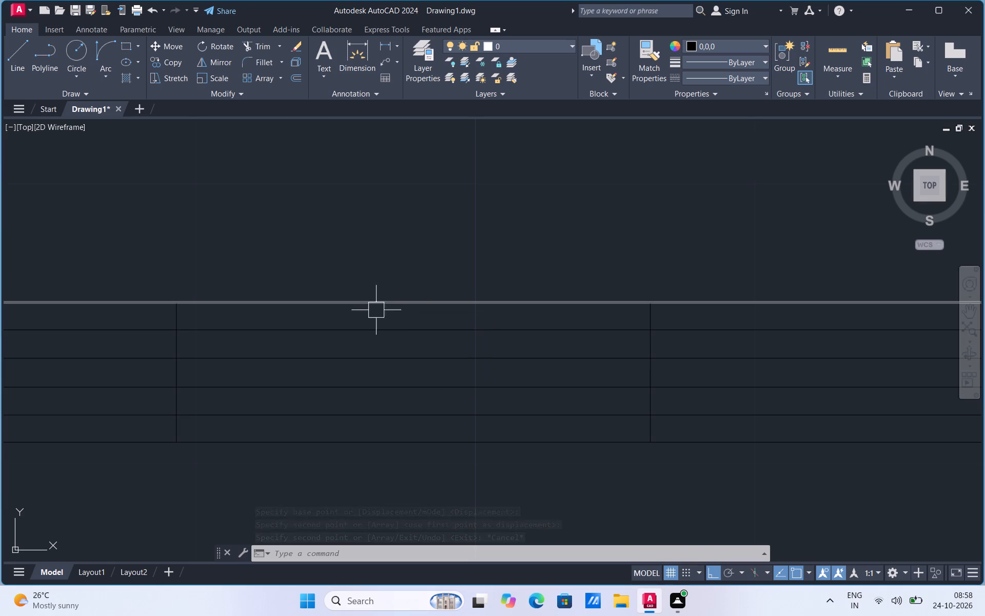
left_click(260, 45)
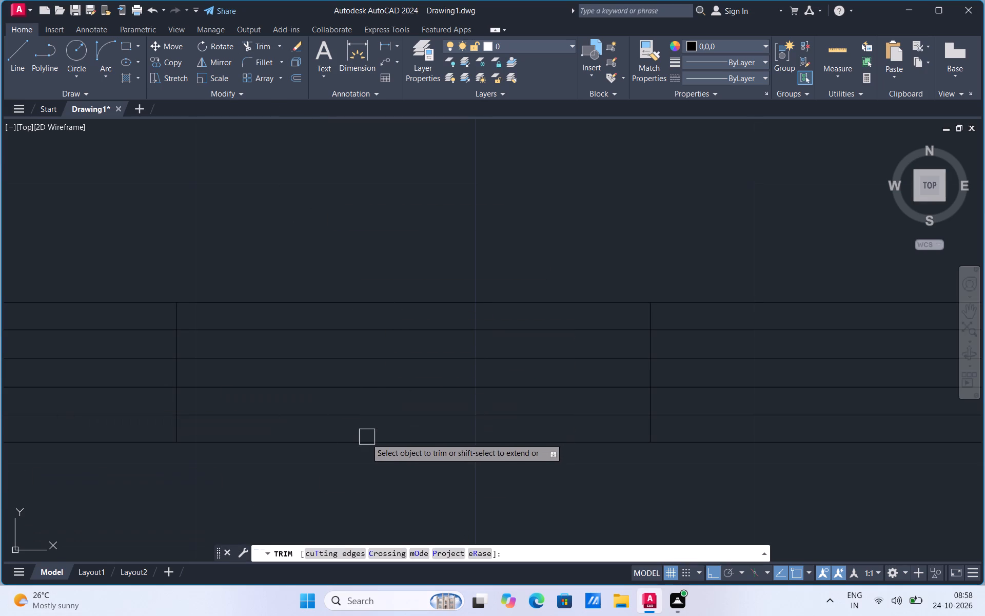
scroll(363, 444, "down", 2)
scroll(295, 423, "up", 2)
left_click(281, 350)
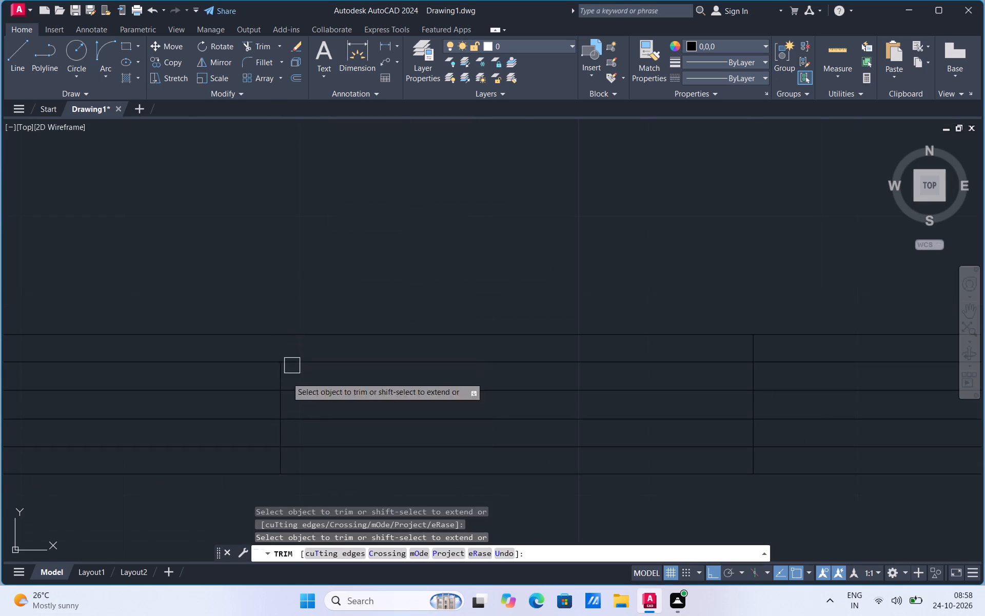
scroll(215, 438, "down", 1)
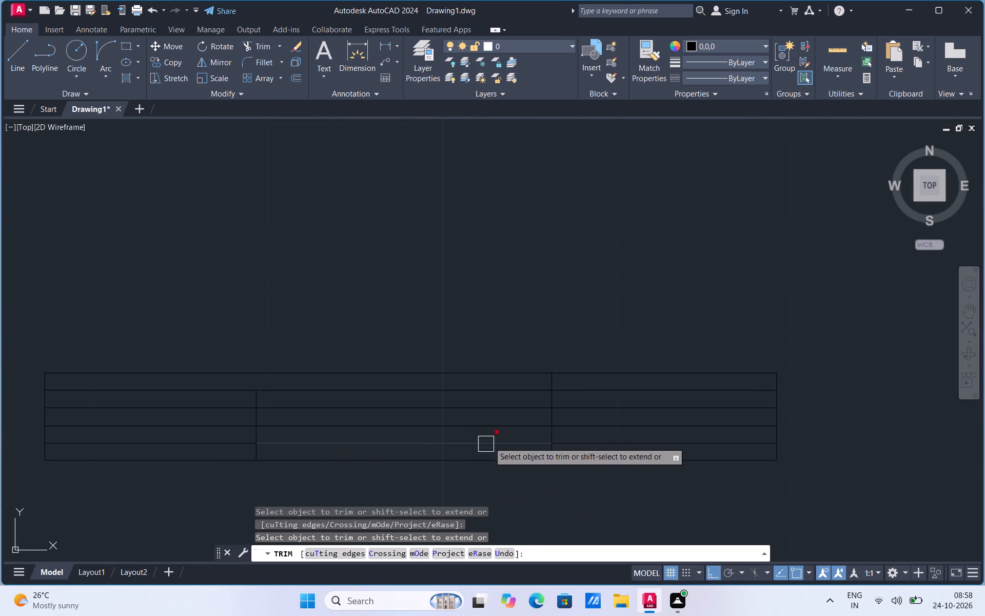
scroll(575, 386, "up", 1)
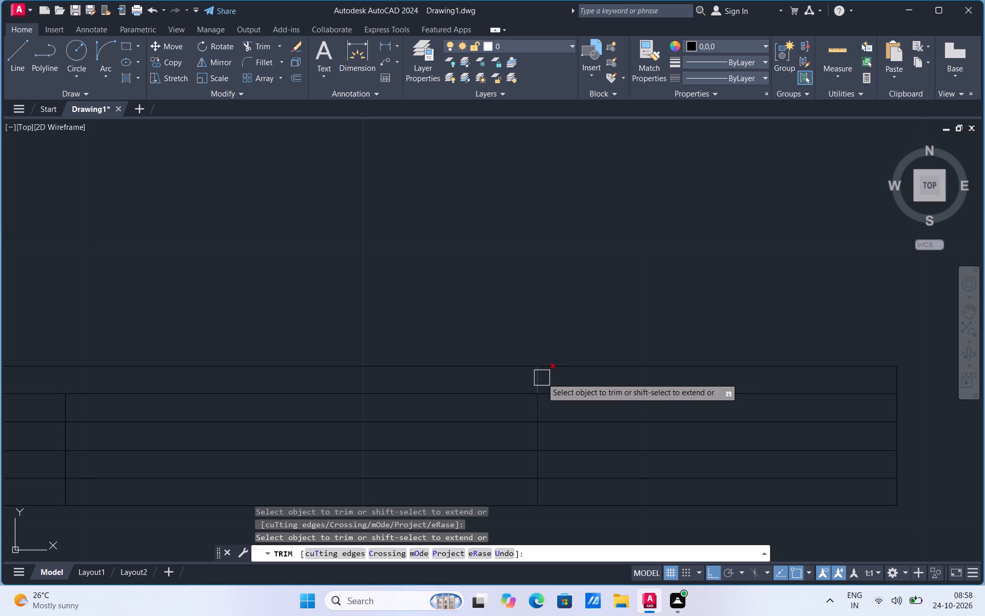
left_click(541, 378)
left_click(497, 389)
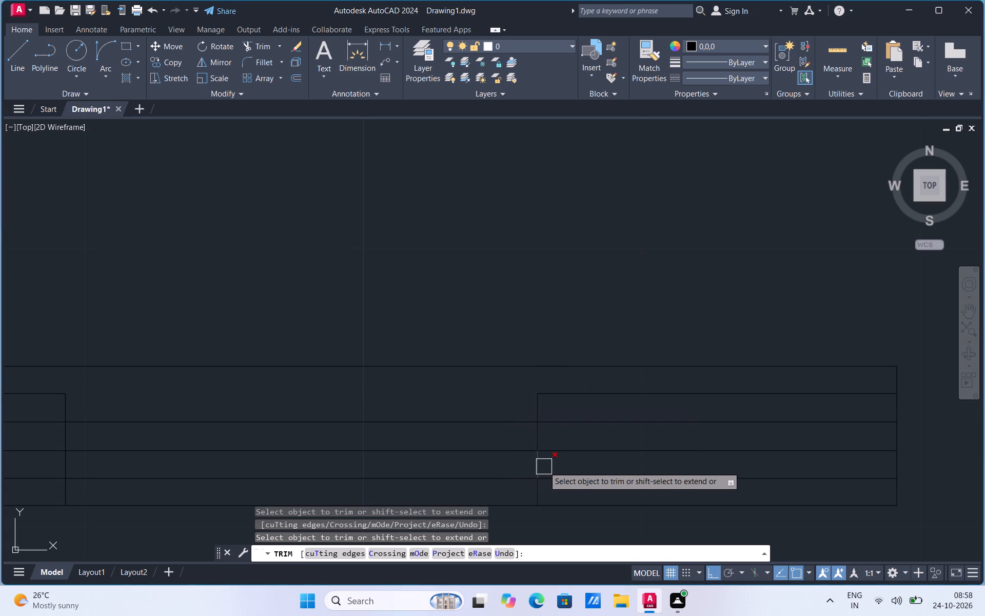
left_click(559, 456)
scroll(653, 469, "down", 1)
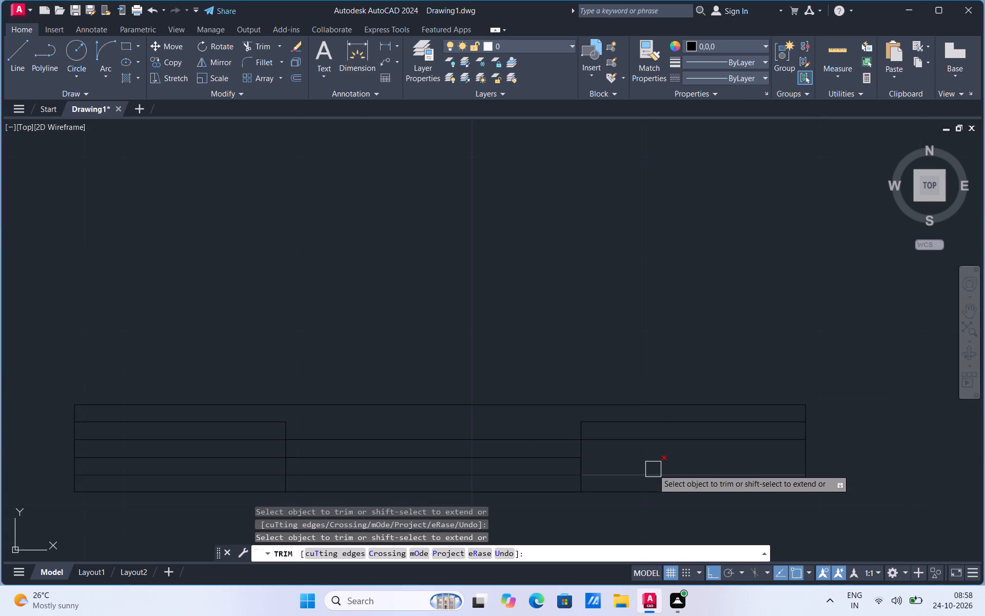
Trim the remaining surplus inner-line and vertical segments, leaving two stepped lines that rise from west to east across the rectangle.
left_click(311, 472)
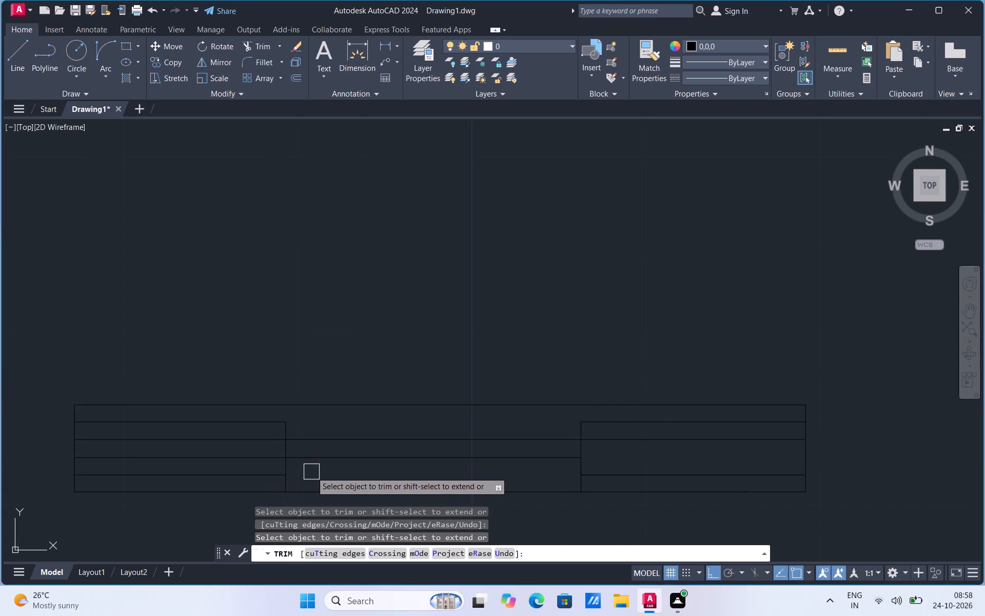
scroll(292, 477, "up", 1)
left_click(287, 490)
left_click(273, 393)
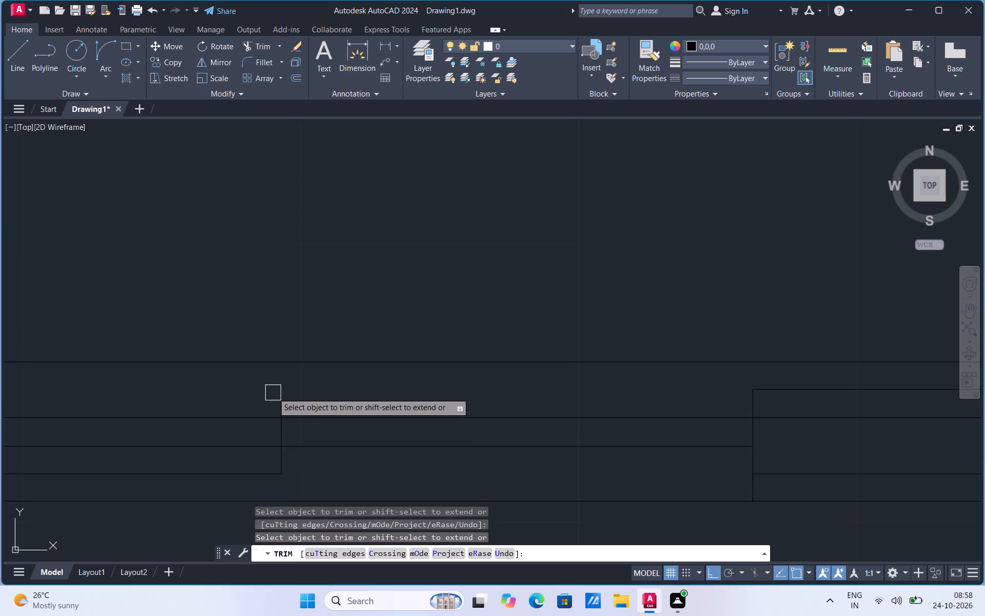
left_click(282, 401)
left_click(261, 410)
left_click(252, 429)
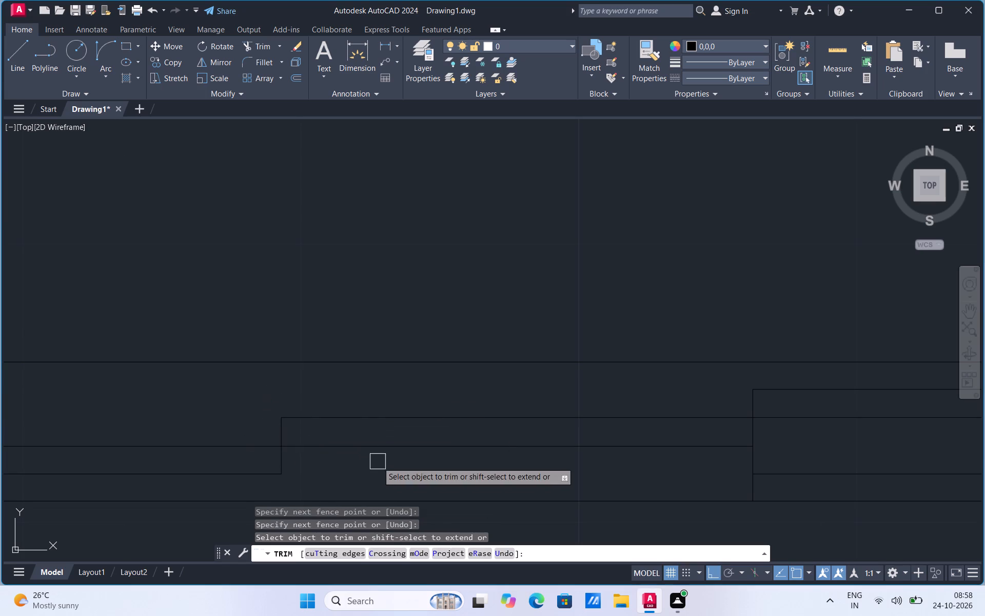
left_click(780, 472)
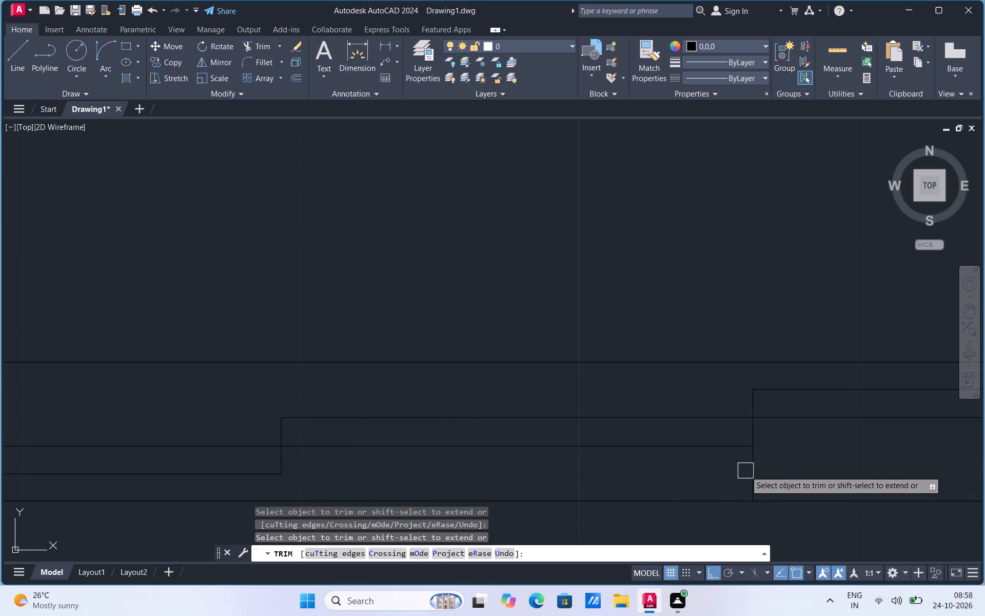
left_click(750, 472)
scroll(417, 440, "down", 2)
scroll(568, 441, "up", 1)
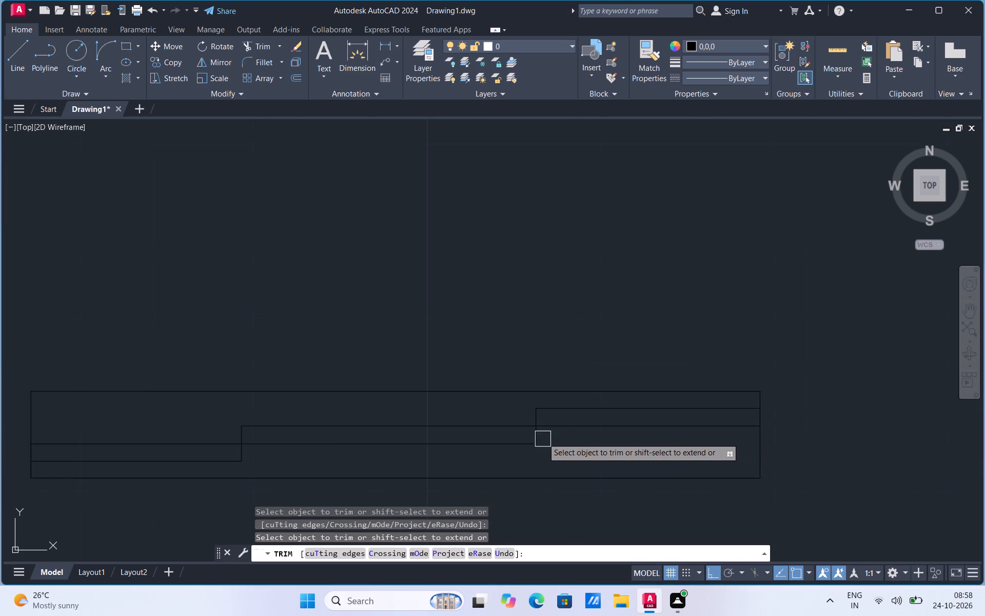
scroll(543, 437, "up", 2)
key("Escape")
Copy the eastern step's vertical line about one strip height to the east.
left_click(524, 436)
right_click(524, 436)
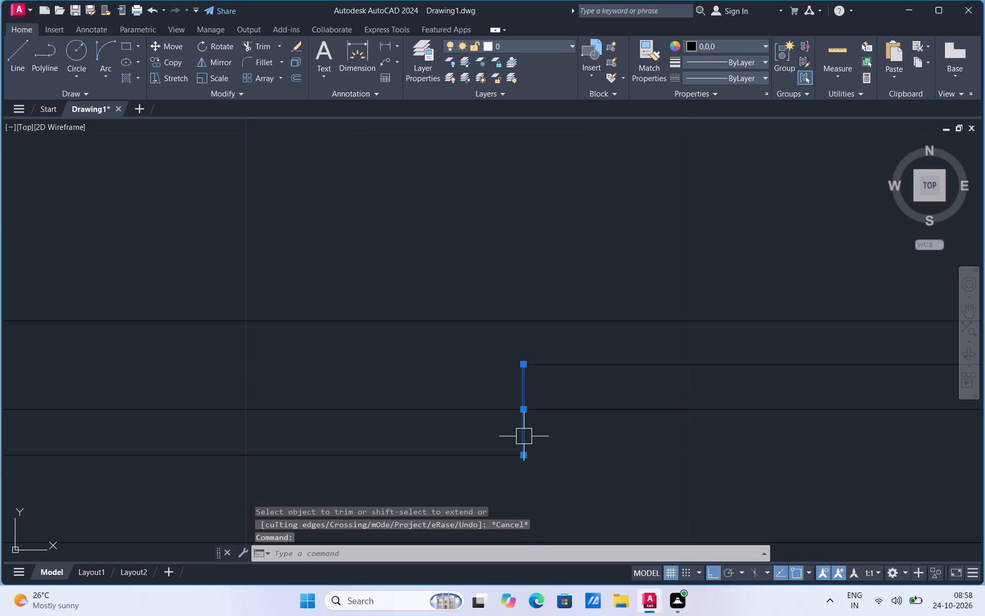
left_click(559, 233)
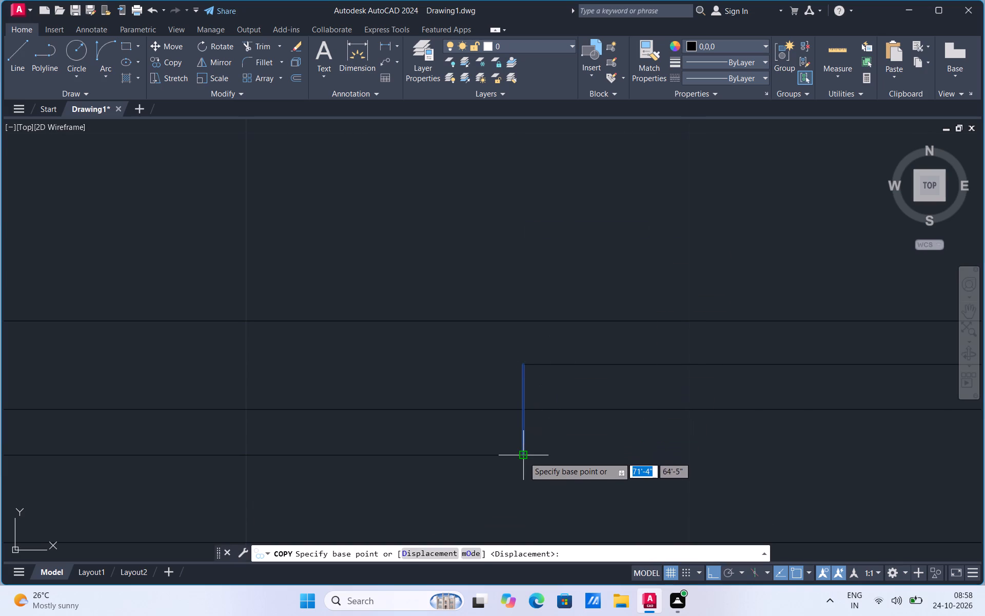
left_click(524, 457)
left_click(568, 454)
key("Escape")
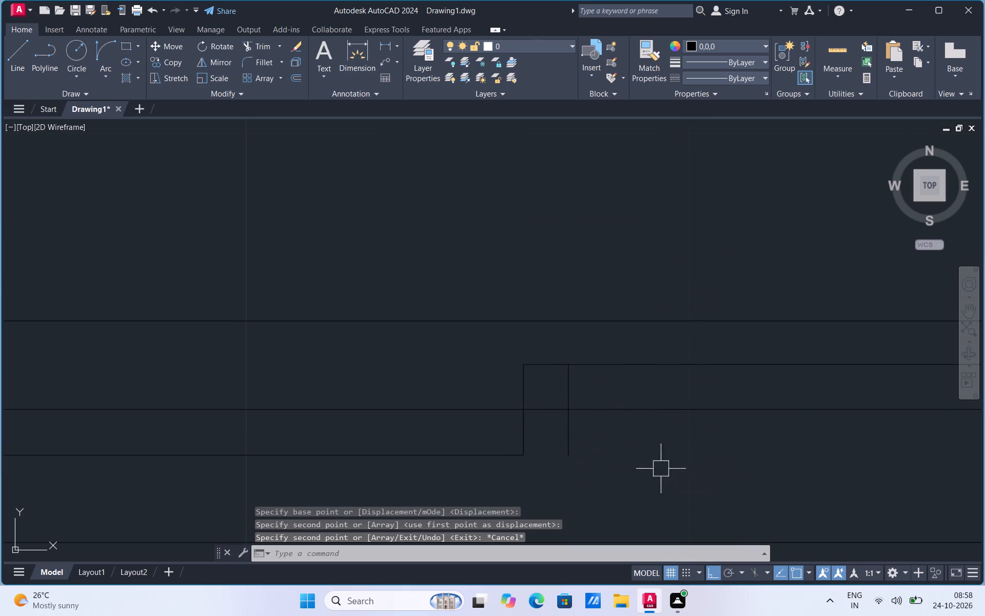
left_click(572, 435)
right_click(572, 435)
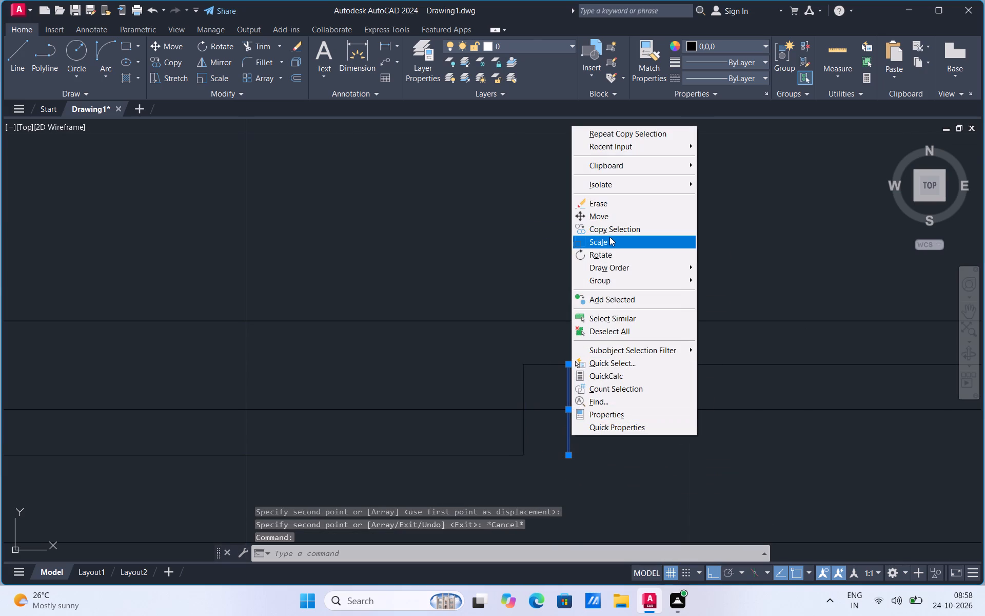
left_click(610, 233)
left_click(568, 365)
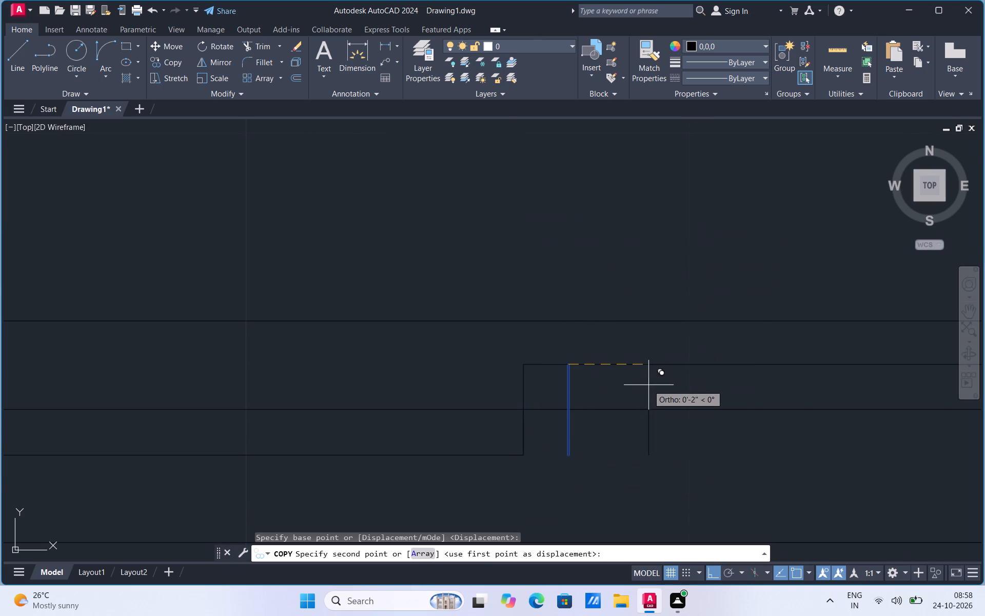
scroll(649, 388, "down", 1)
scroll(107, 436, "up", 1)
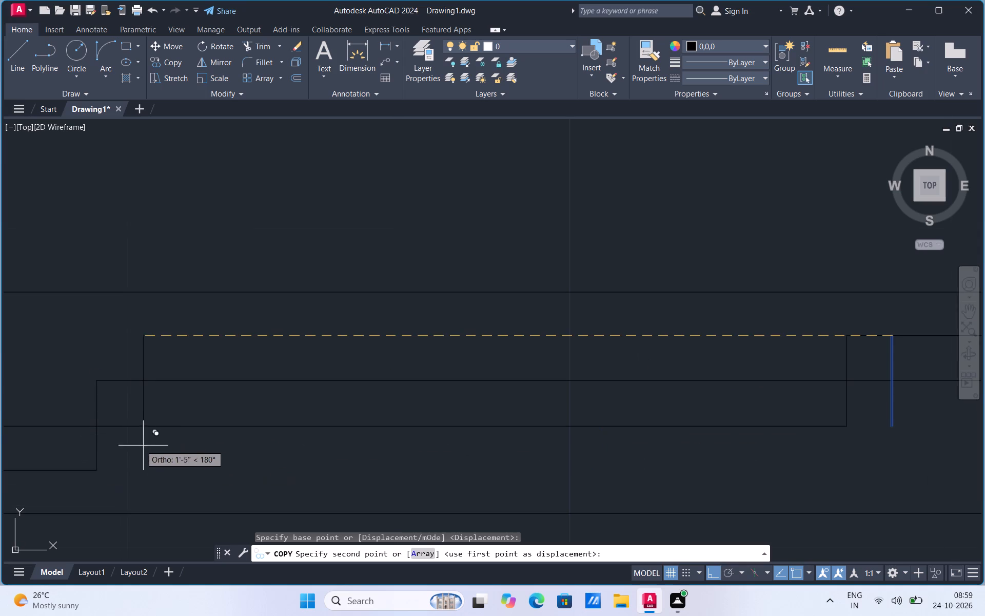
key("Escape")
Copy the western step's vertical line slightly more than one strip height to the east.
left_click(94, 448)
right_click(94, 448)
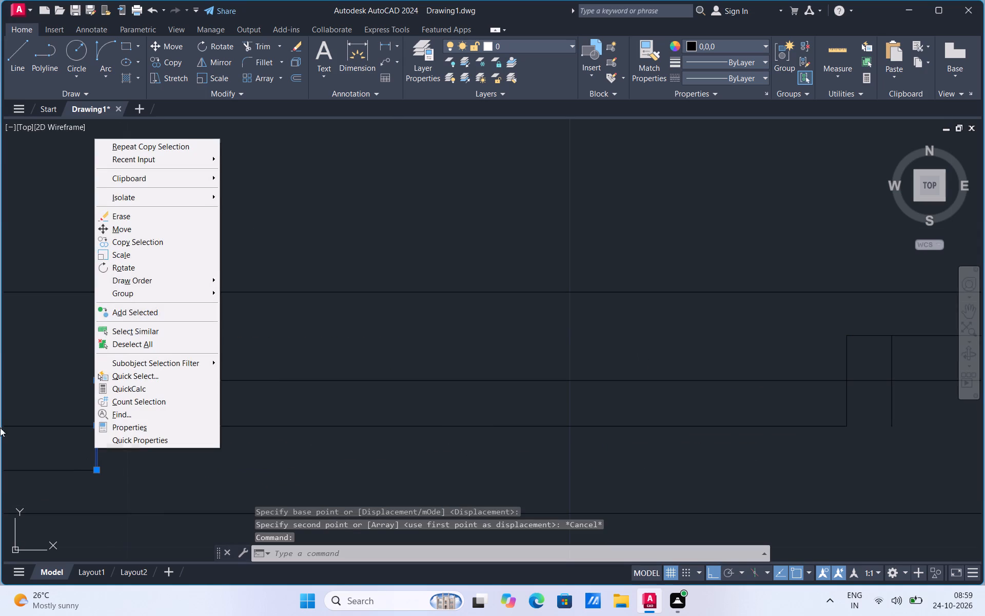
left_click(176, 244)
left_click(96, 380)
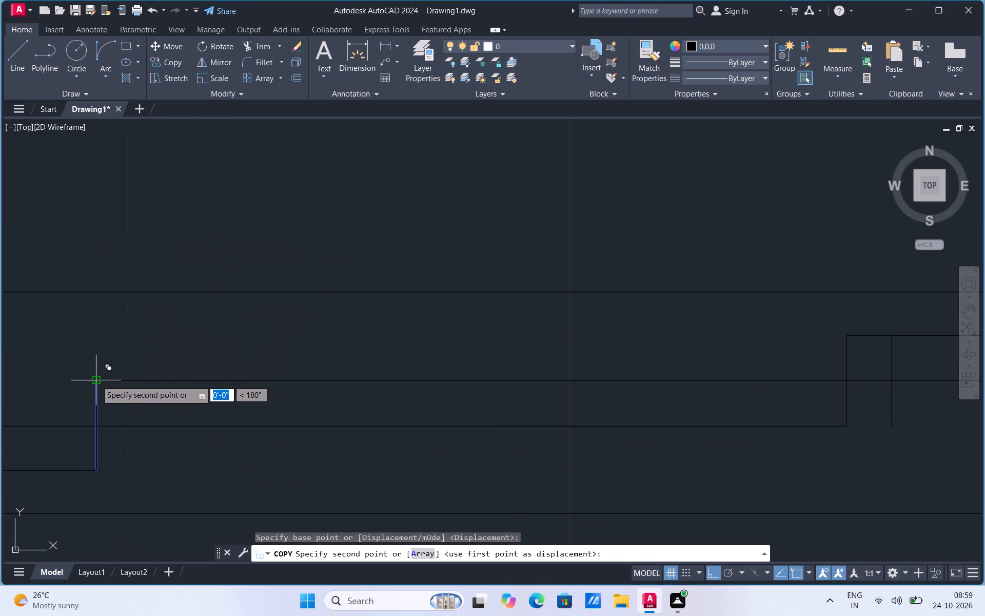
left_click(150, 383)
key("Escape")
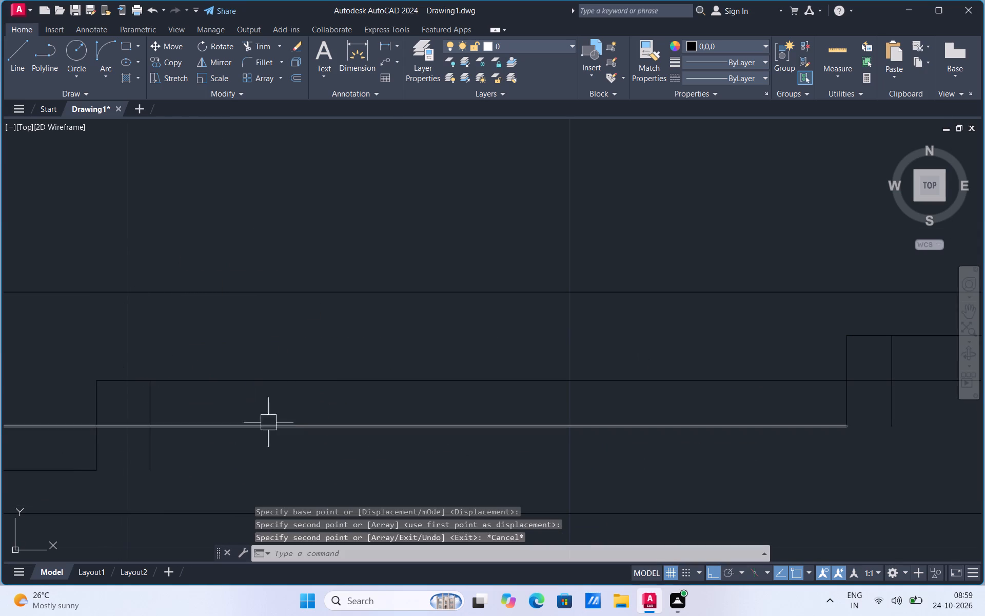
Extend the lower horizontal line at each step eastward to meet the copied vertical line.
key("e")
key("x")
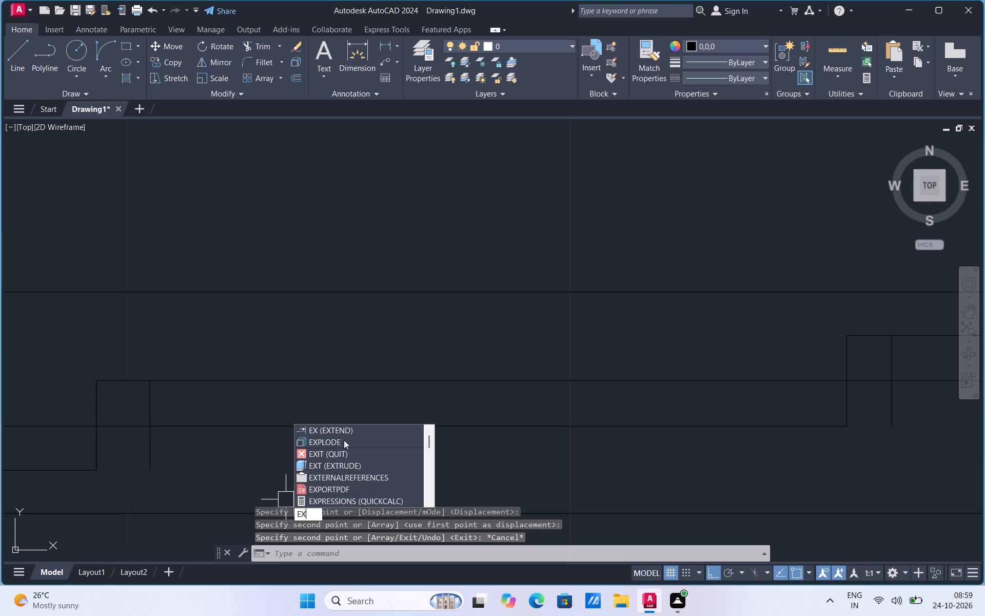
left_click(340, 430)
left_click(58, 474)
scroll(390, 455, "down", 1)
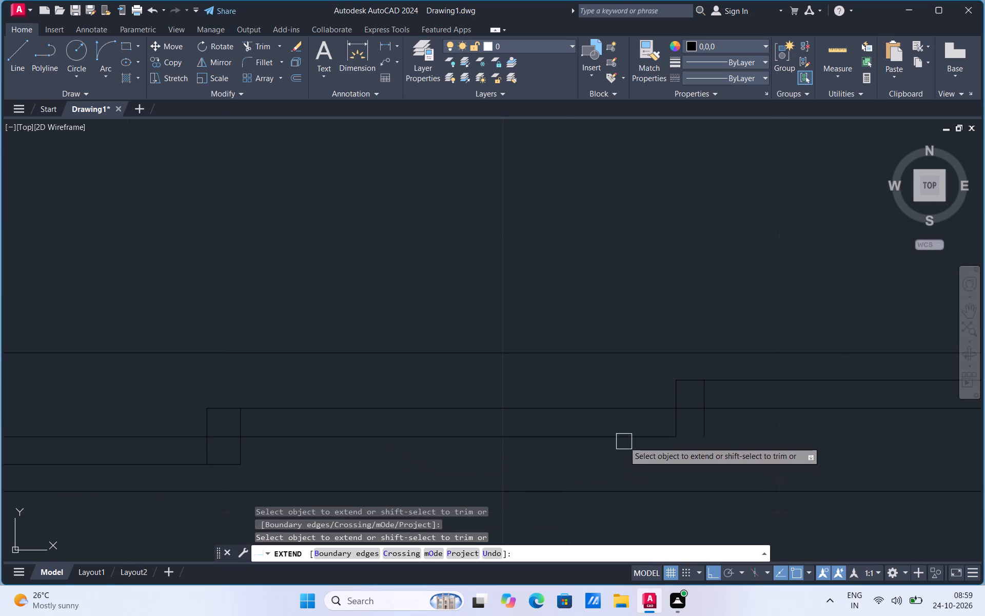
left_click(649, 439)
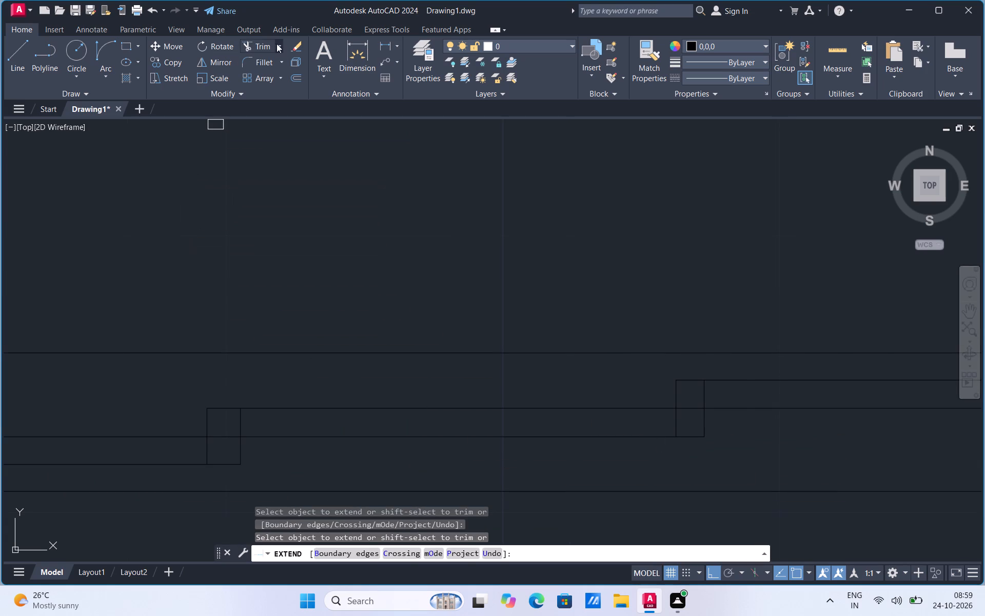
Trim the overlapping segments at both steps to leave two separate, offset stepped lines inside the rectangle.
left_click(264, 46)
left_click(220, 434)
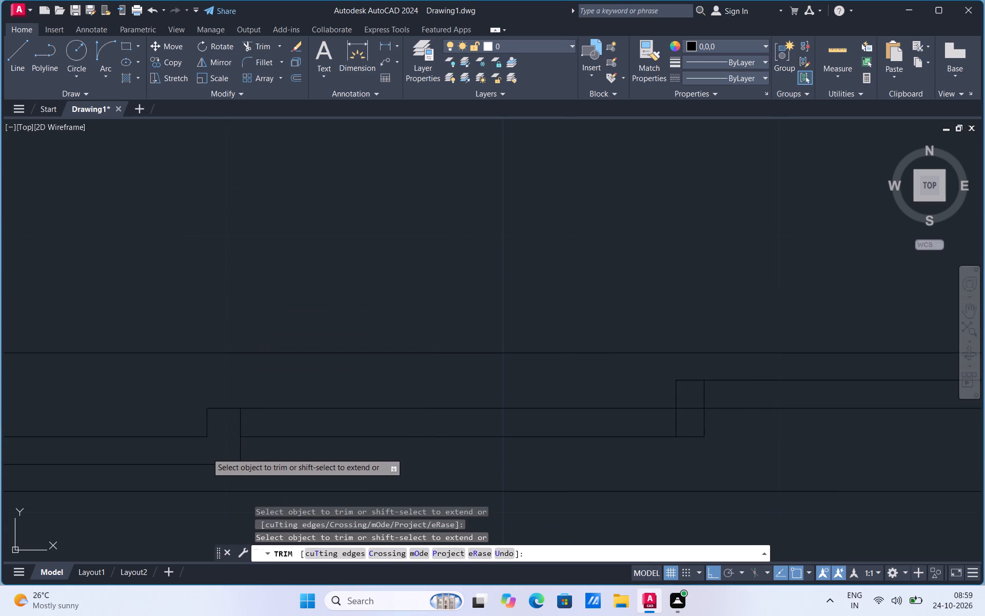
left_click(207, 453)
left_click(242, 422)
left_click(708, 395)
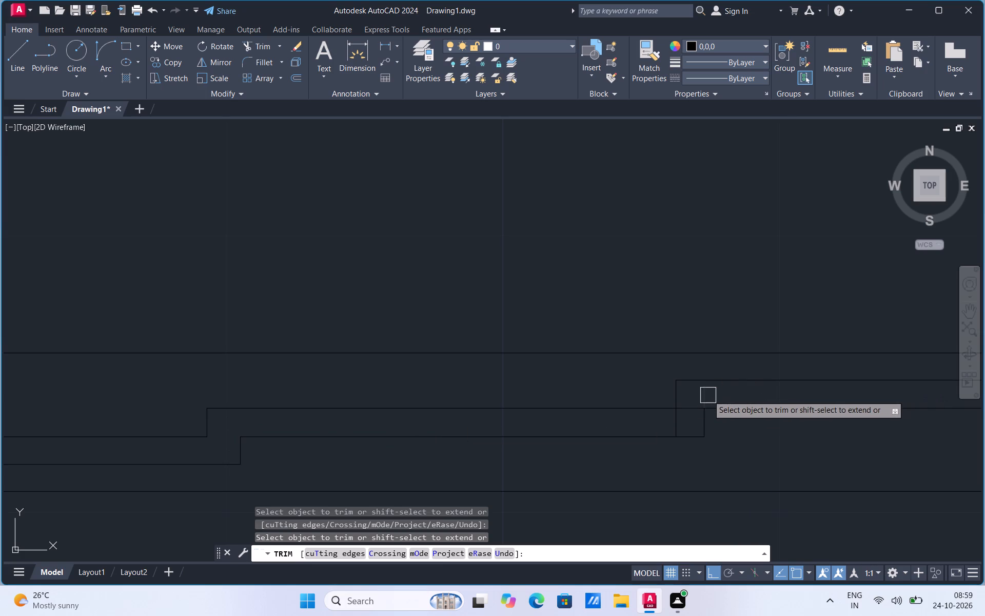
left_click(690, 407)
left_click(680, 420)
scroll(562, 434, "down", 1)
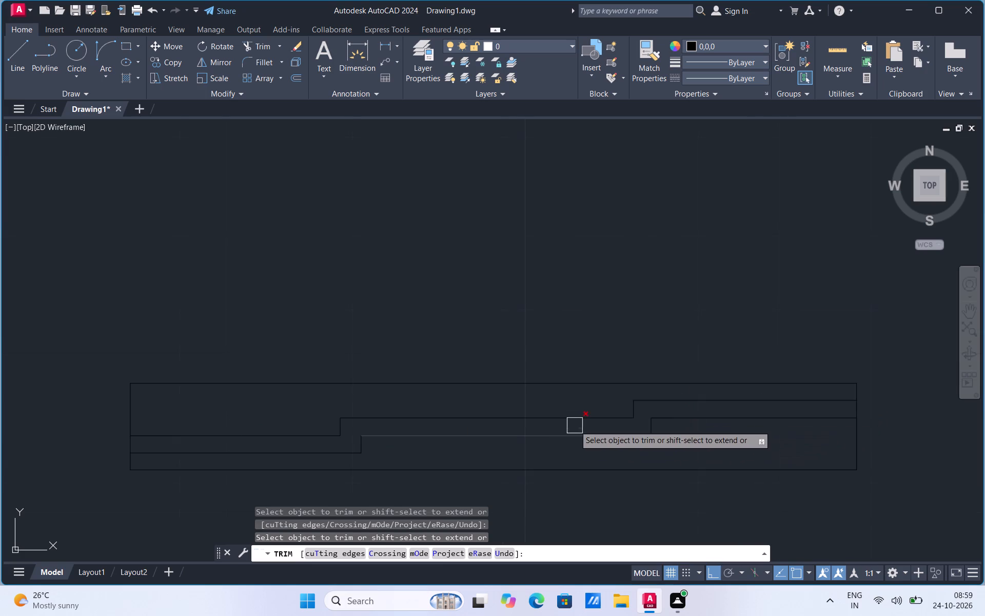
key("Escape")
Group the completed window rectangle and its two stepped lines into a single object.
scroll(547, 316, "down", 1)
left_click(256, 461)
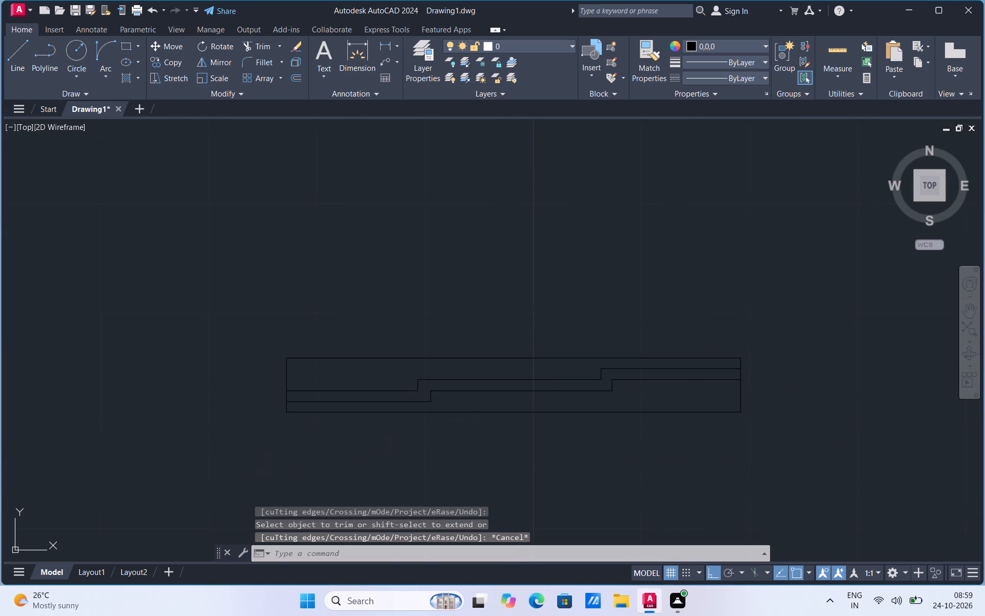
left_click(787, 319)
right_click(579, 325)
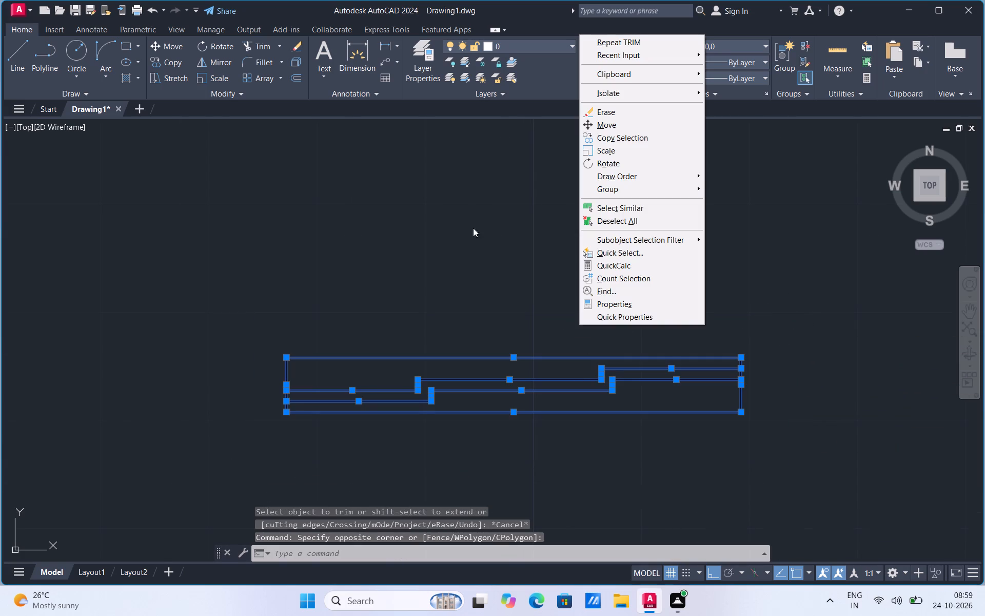
key("Escape")
right_click(469, 354)
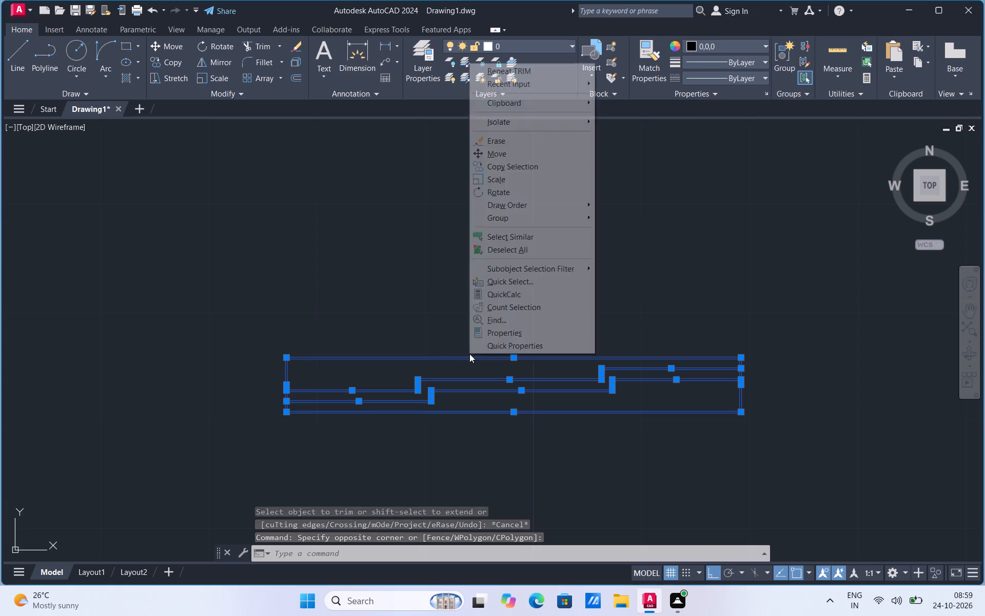
left_click(505, 217)
left_click(653, 221)
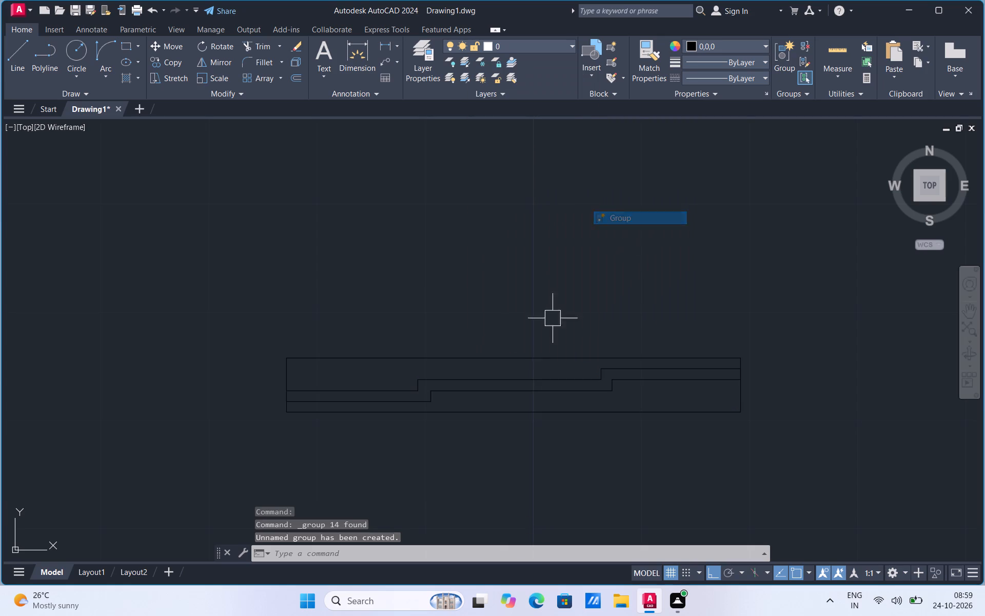
Move the grouped window from its top edge midpoint into the kitchen's south wall, just below the stove.
left_click(514, 368)
left_click(507, 400)
right_click(507, 400)
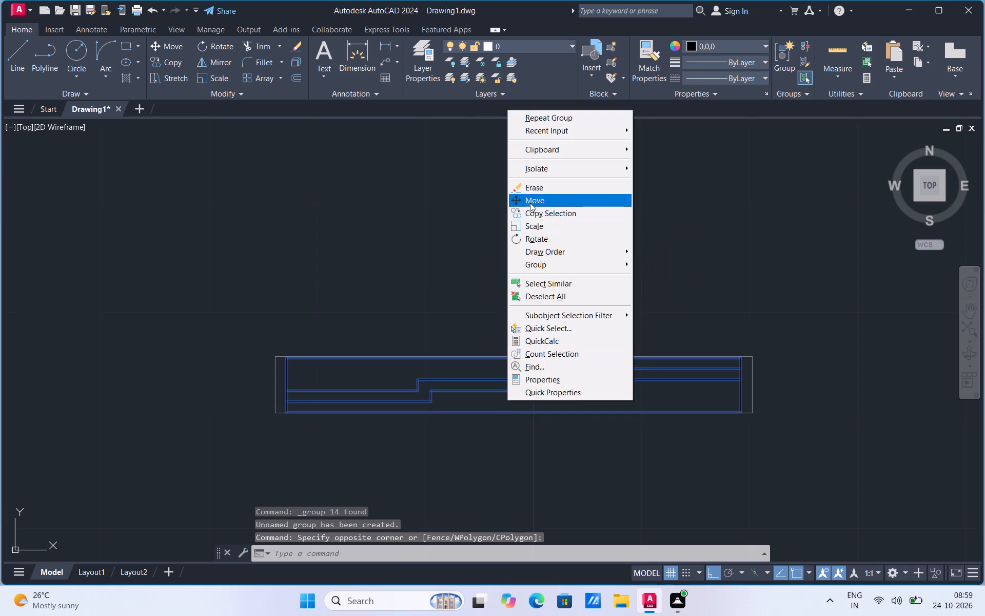
left_click(530, 203)
left_click(519, 357)
scroll(361, 354, "down", 3)
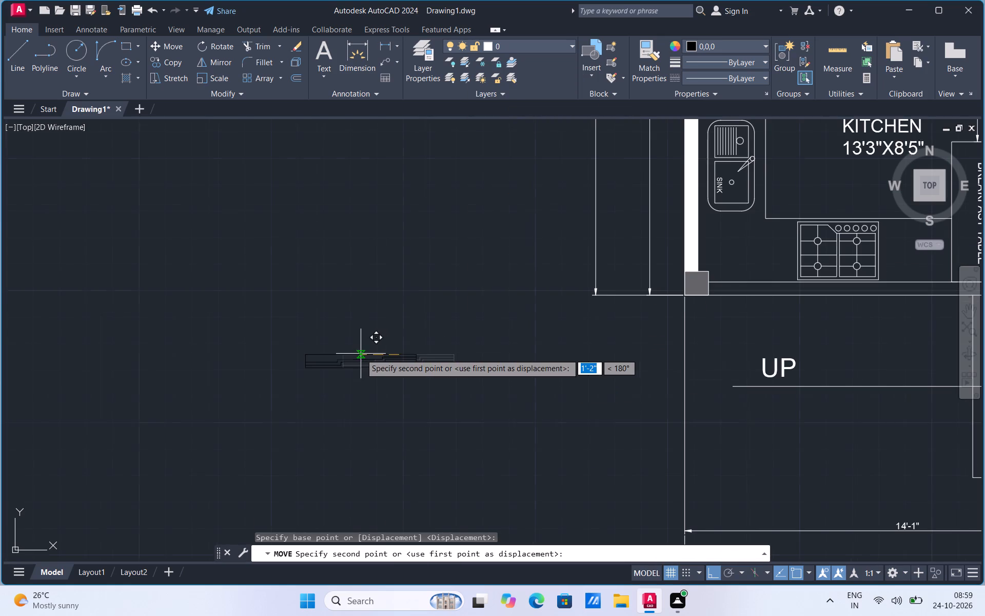
left_click(807, 283)
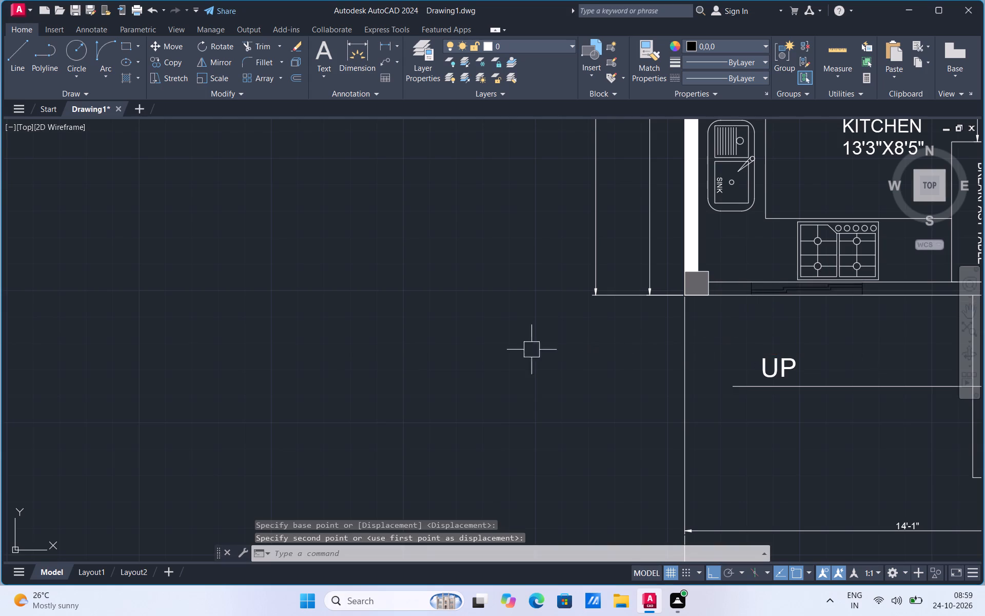
Copy the kitchen window about 5.5 feet east along the same wall, below the breakfast table.
scroll(434, 349, "down", 2)
scroll(643, 328, "up", 4)
left_click(366, 307)
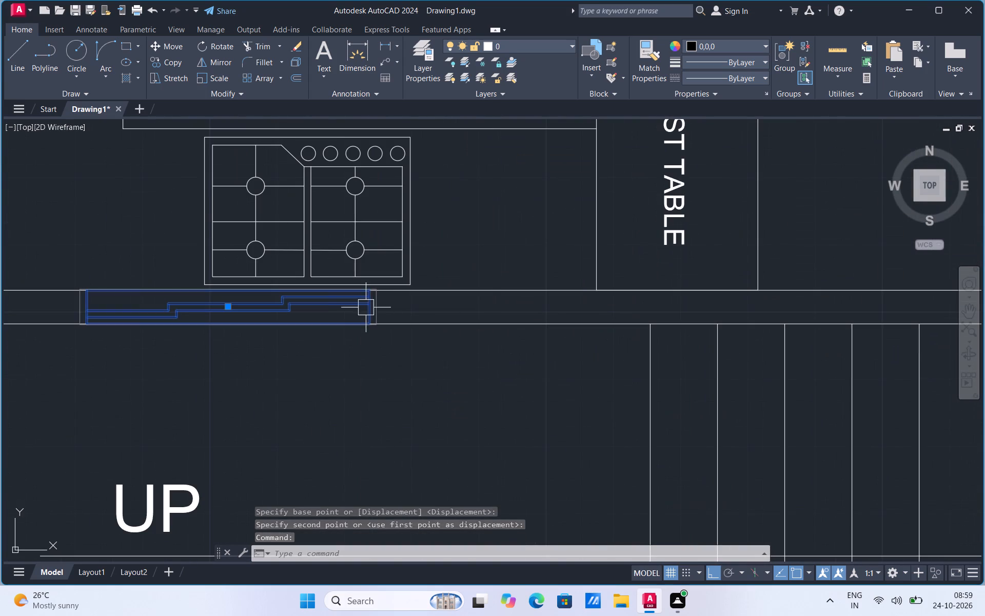
right_click(366, 307)
left_click(416, 114)
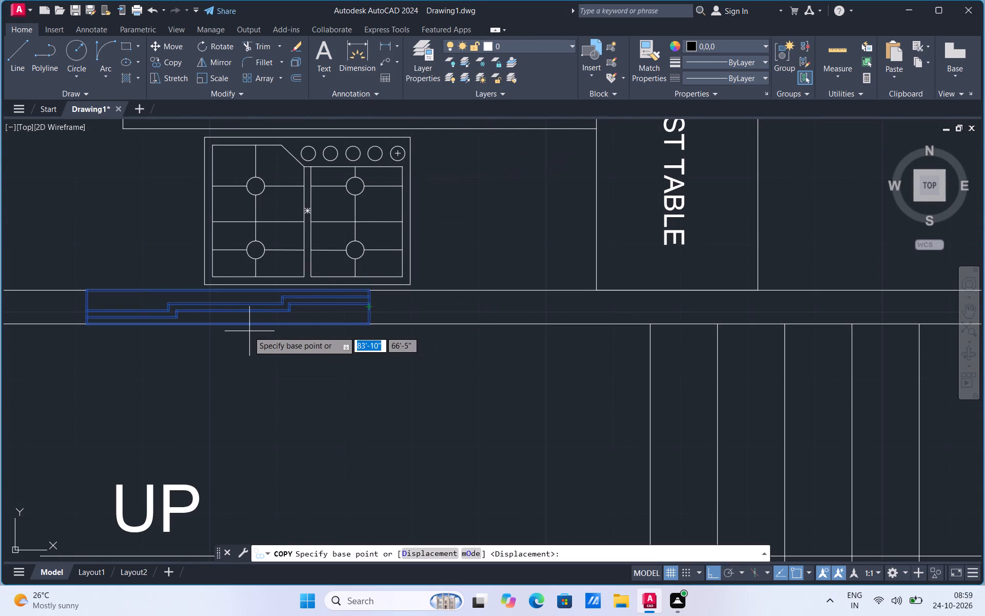
left_click(230, 325)
scroll(230, 325, "down", 2)
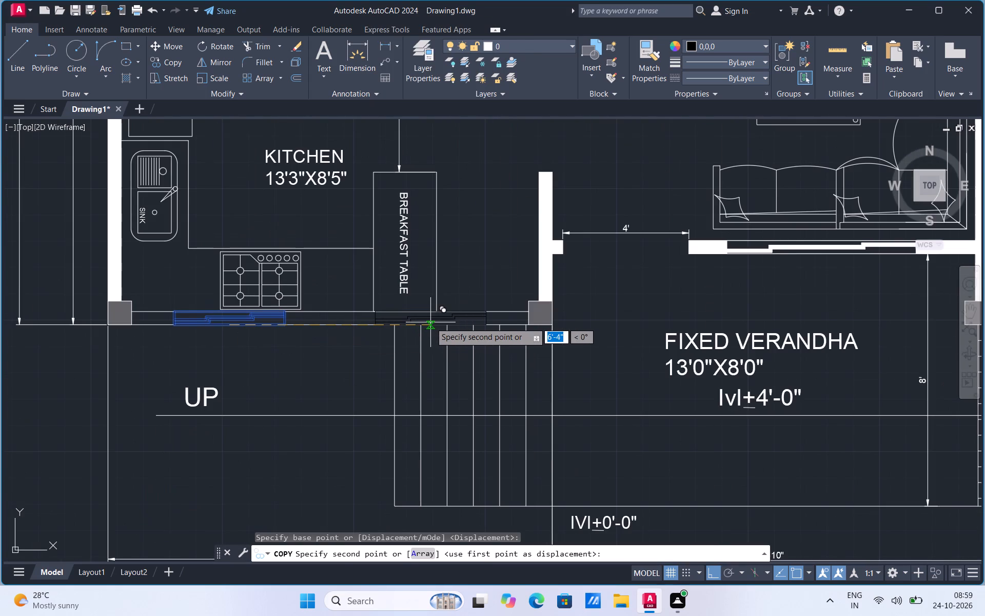
left_click(403, 324)
key("Escape")
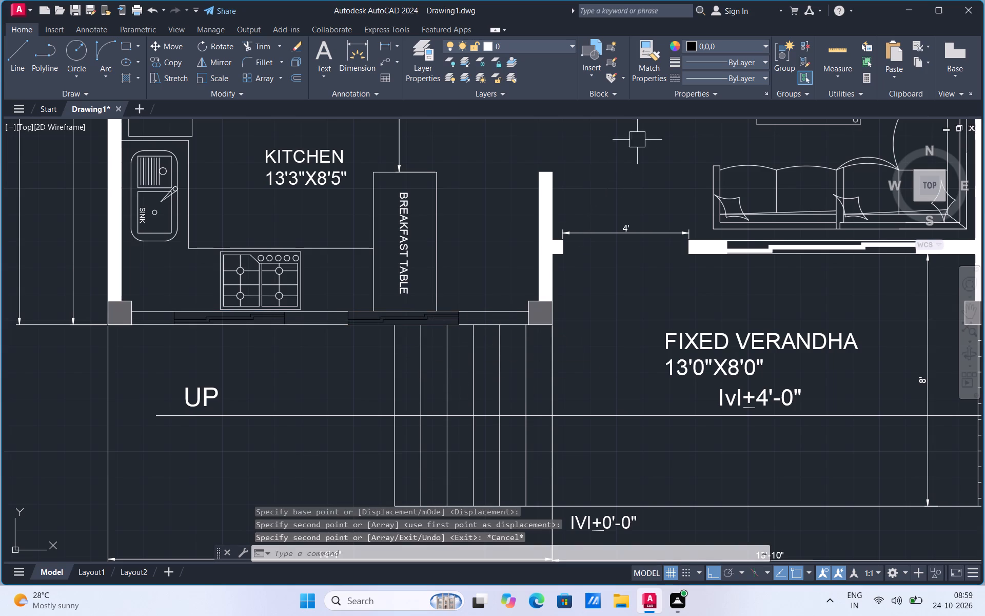
Match the wall hatch to the properties of the black kitchen window element.
left_click(694, 43)
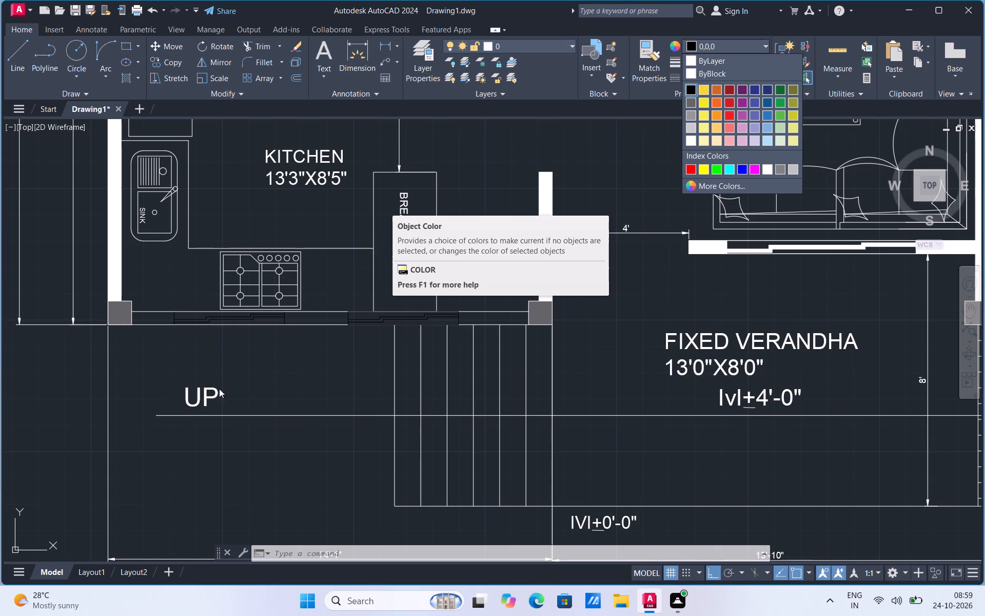
left_click(225, 365)
scroll(410, 384, "down", 2)
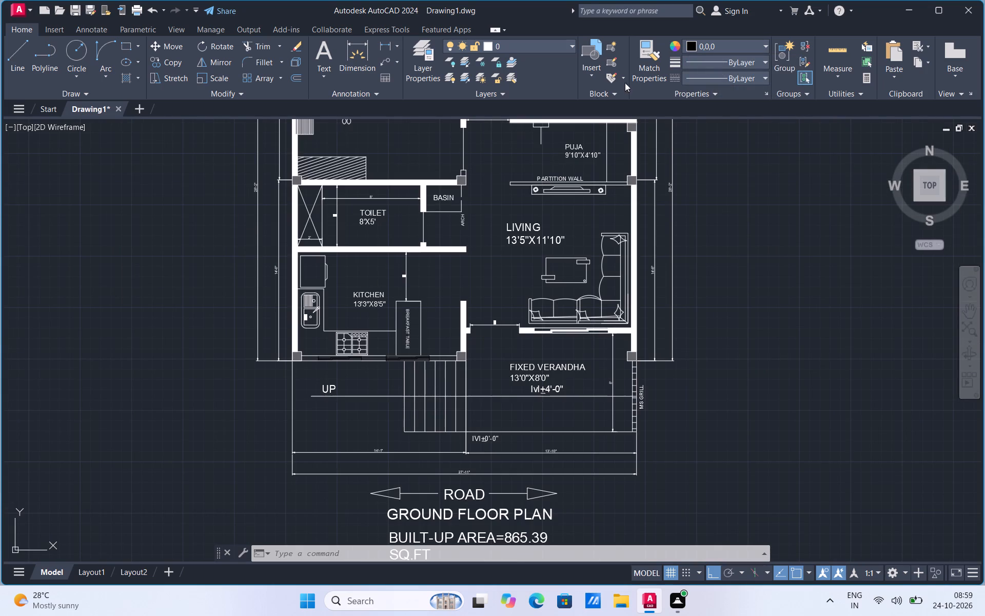
left_click(648, 66)
scroll(418, 203, "up", 3)
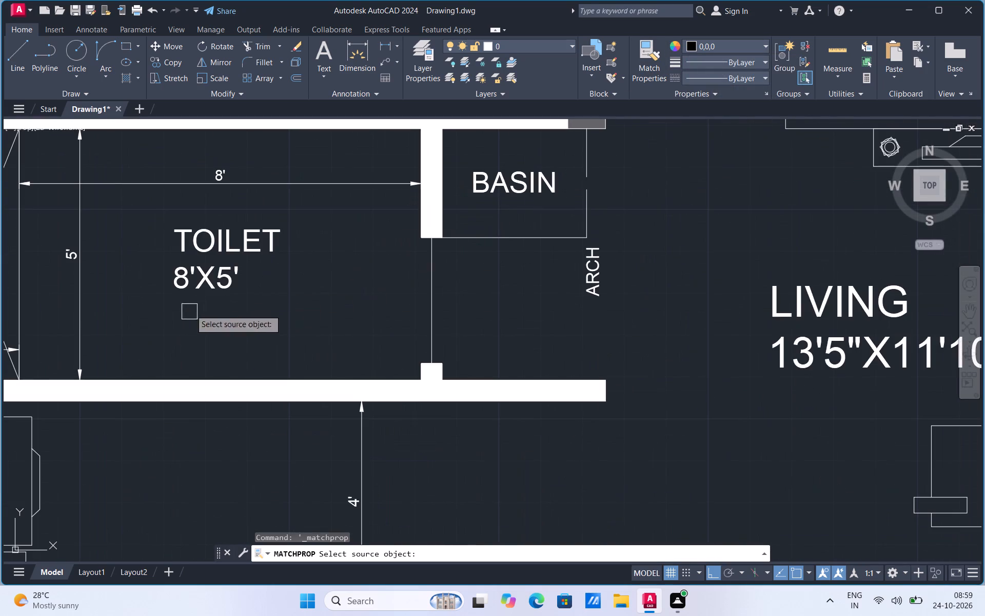
scroll(558, 303, "down", 2)
scroll(401, 350, "up", 2)
scroll(400, 338, "down", 2)
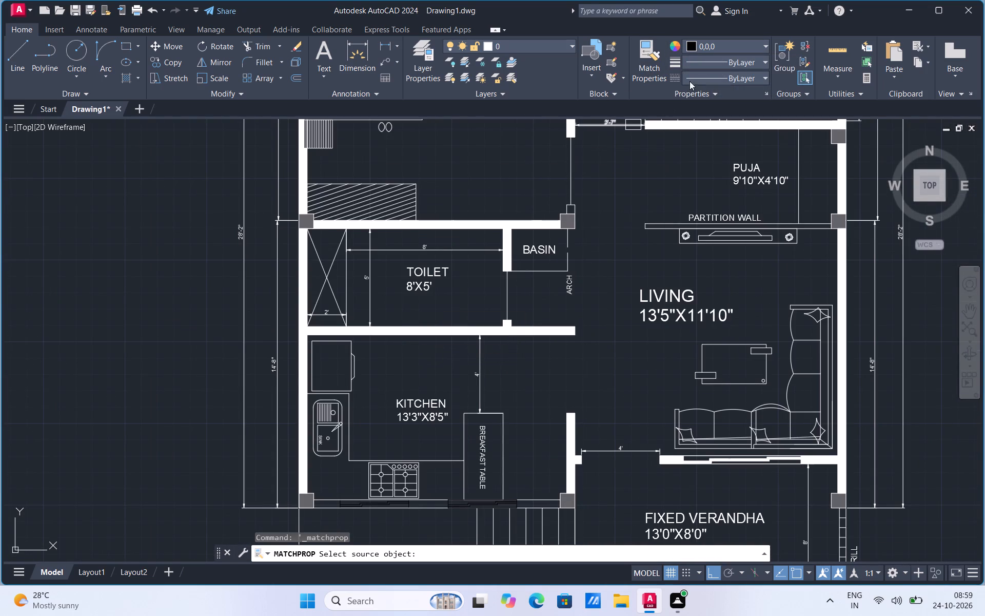
scroll(425, 504, "up", 3)
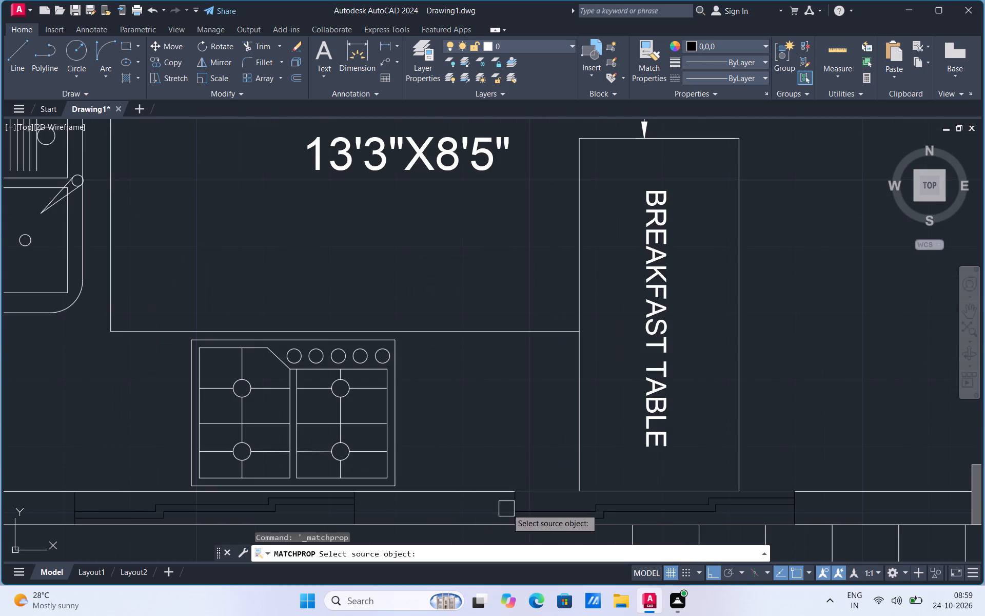
left_click(357, 511)
scroll(408, 510, "down", 3)
scroll(309, 344, "up", 3)
left_click(243, 321)
scroll(243, 322, "down", 4)
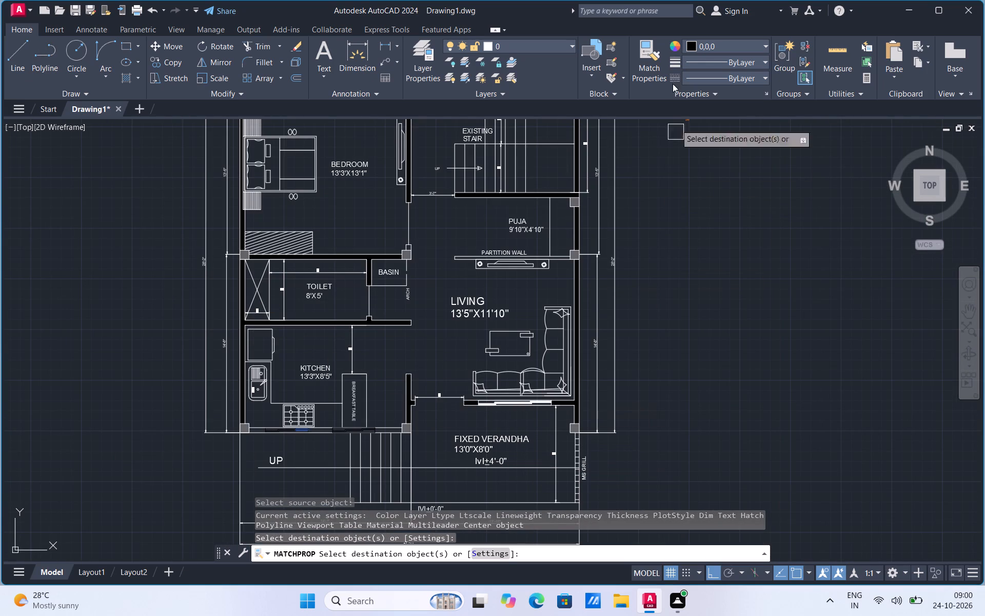
Set the current colour to Blue and draw a short vertical reference line in the empty area west of the plan.
left_click(691, 47)
left_click(741, 168)
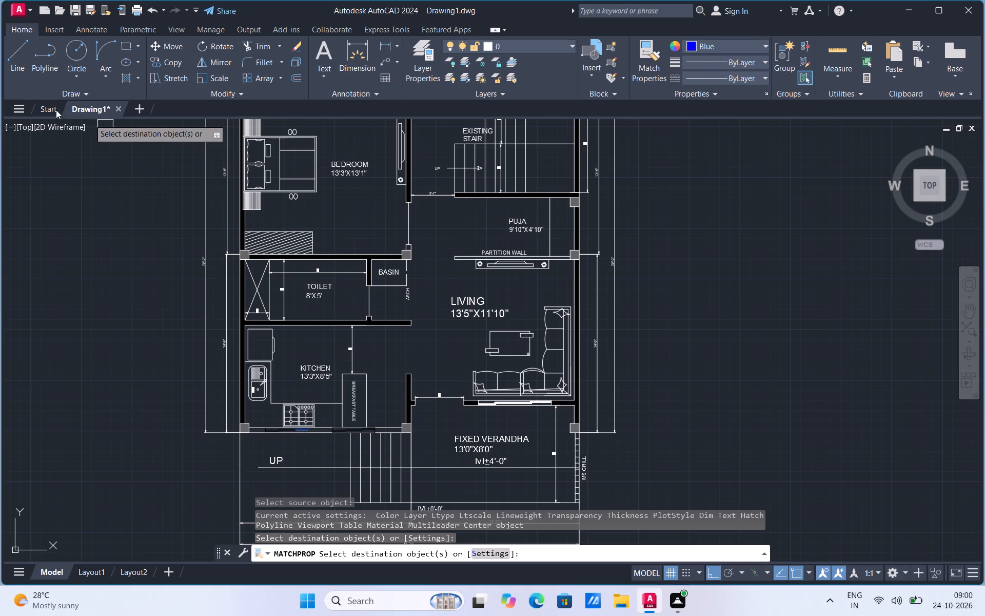
left_click(18, 64)
left_click(87, 308)
left_click(92, 247)
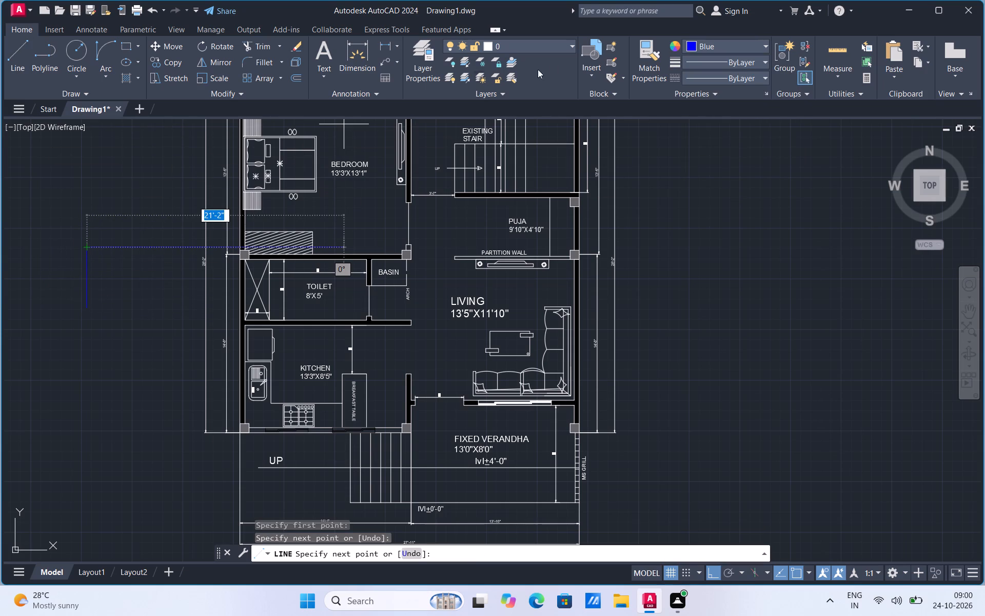
Match the window panel hatch in the living room's south wall to the blue reference line's properties.
left_click(645, 80)
left_click(82, 283)
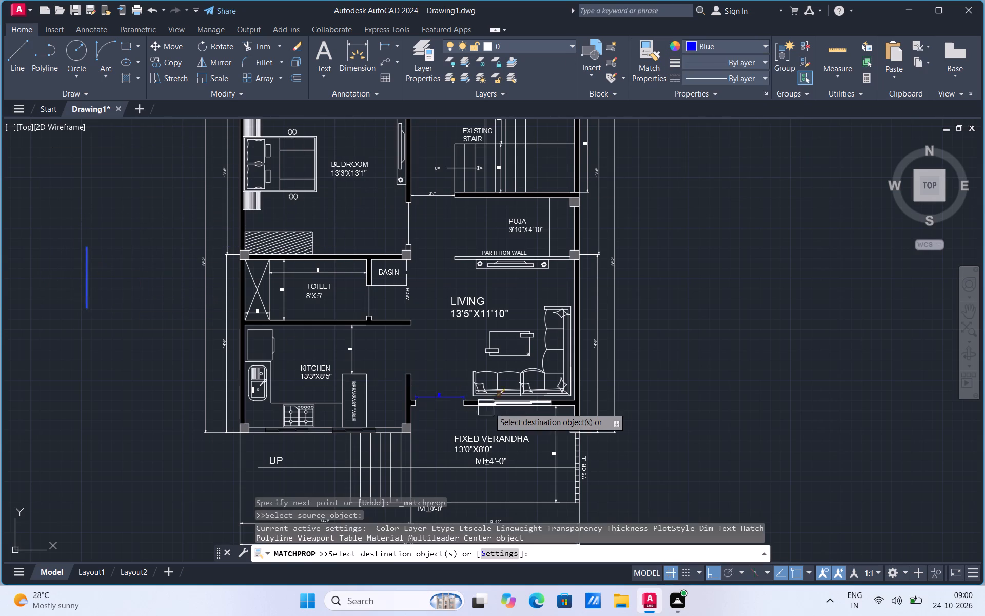
scroll(493, 398, "up", 4)
scroll(526, 455, "up", 3)
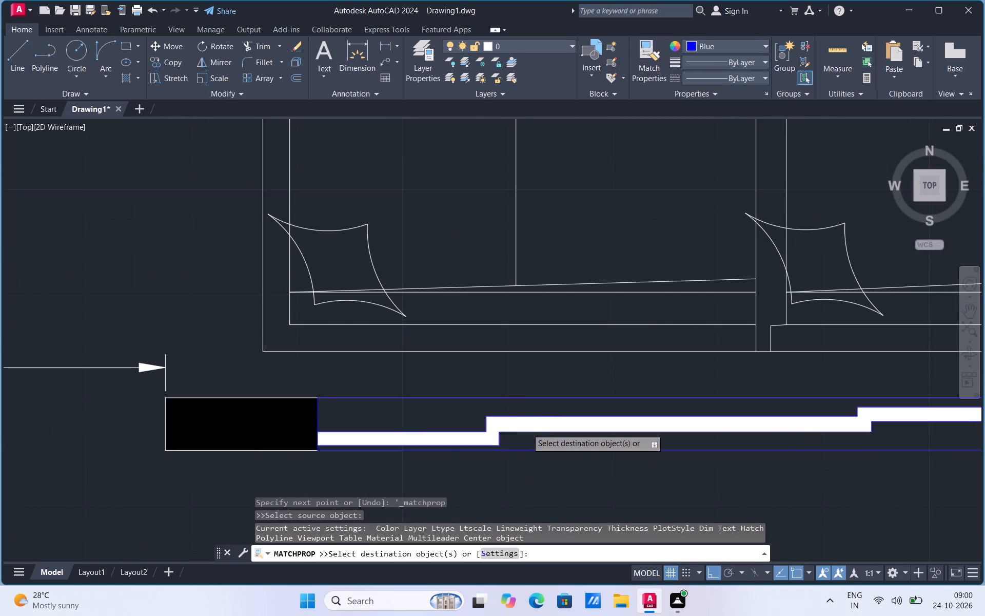
left_click(526, 420)
scroll(526, 435, "down", 6)
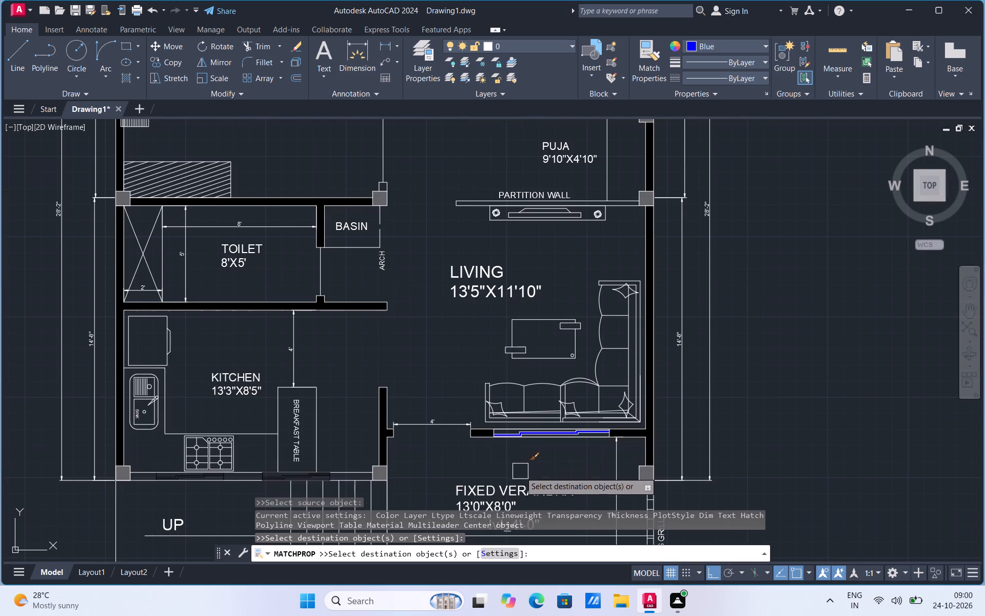
scroll(524, 479, "down", 2)
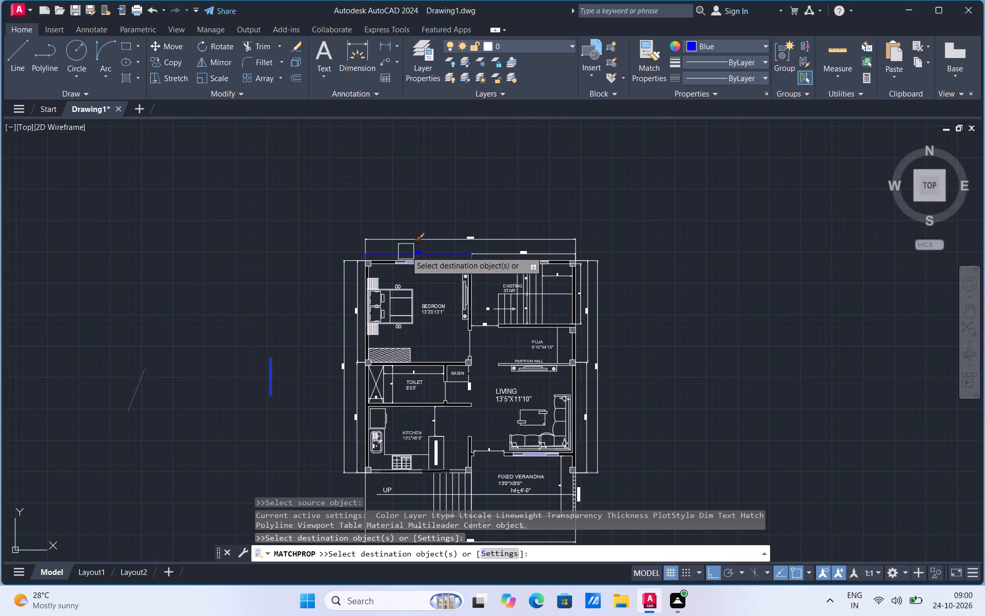
scroll(403, 240, "up", 3)
scroll(447, 334, "up", 3)
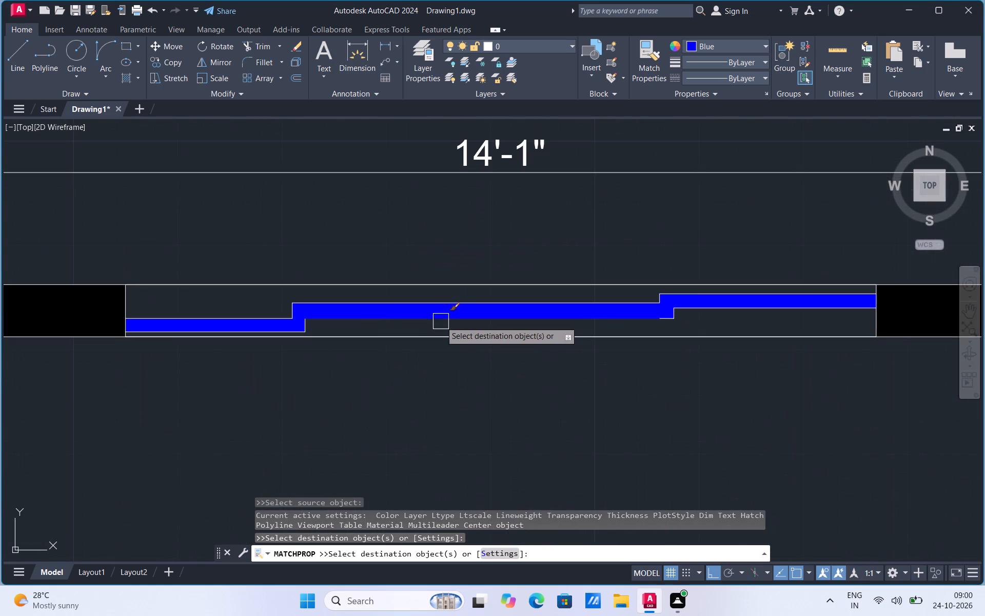
scroll(370, 361, "down", 3)
key("Escape")
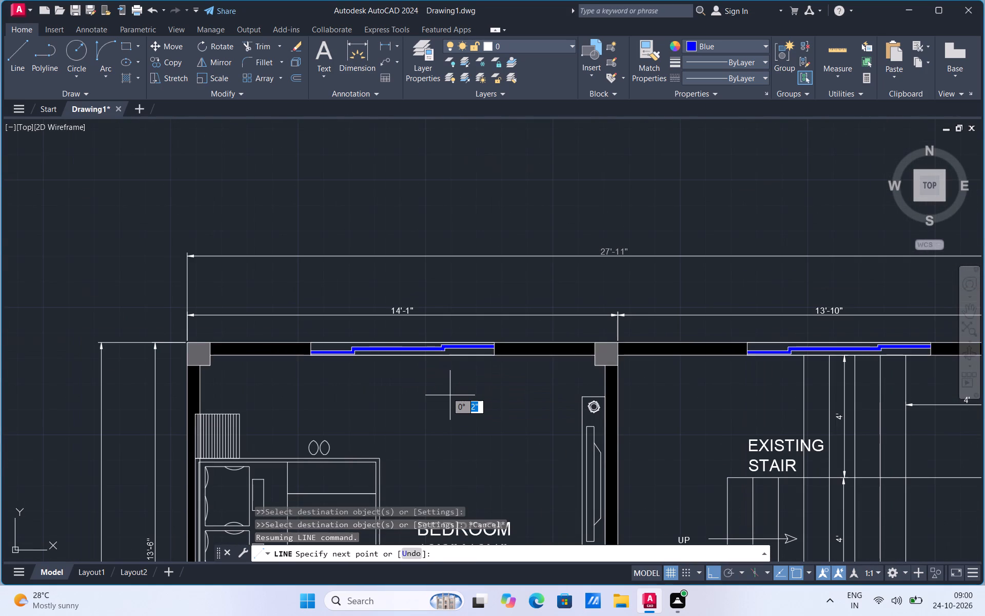
Set the current colour to black (0,0,0) and draw a short horizontal reference line north of the bedroom.
left_click(687, 46)
left_click(689, 90)
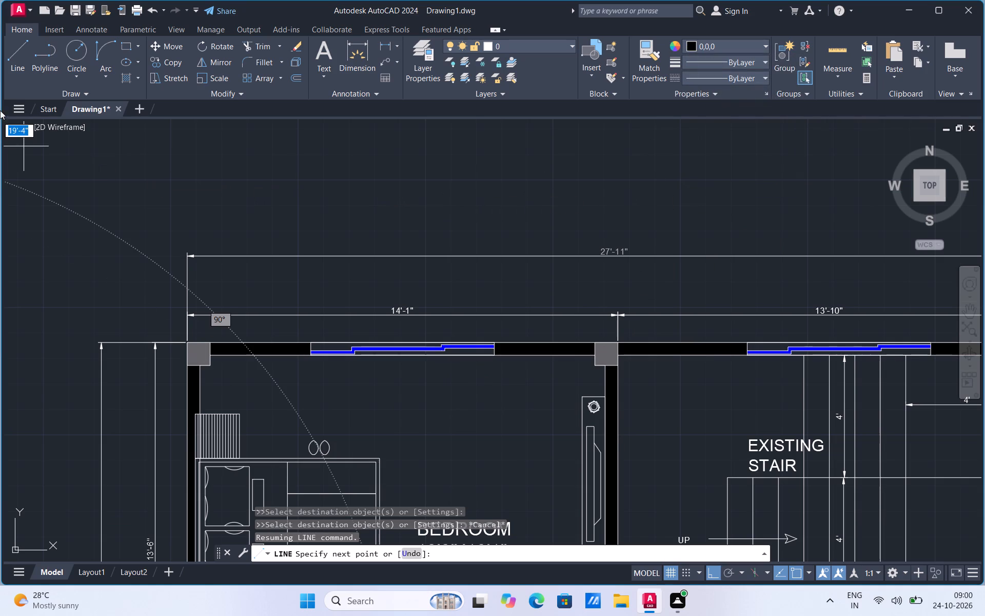
left_click(13, 62)
left_click_drag(254, 217, 259, 201)
left_click(298, 176)
key("Escape")
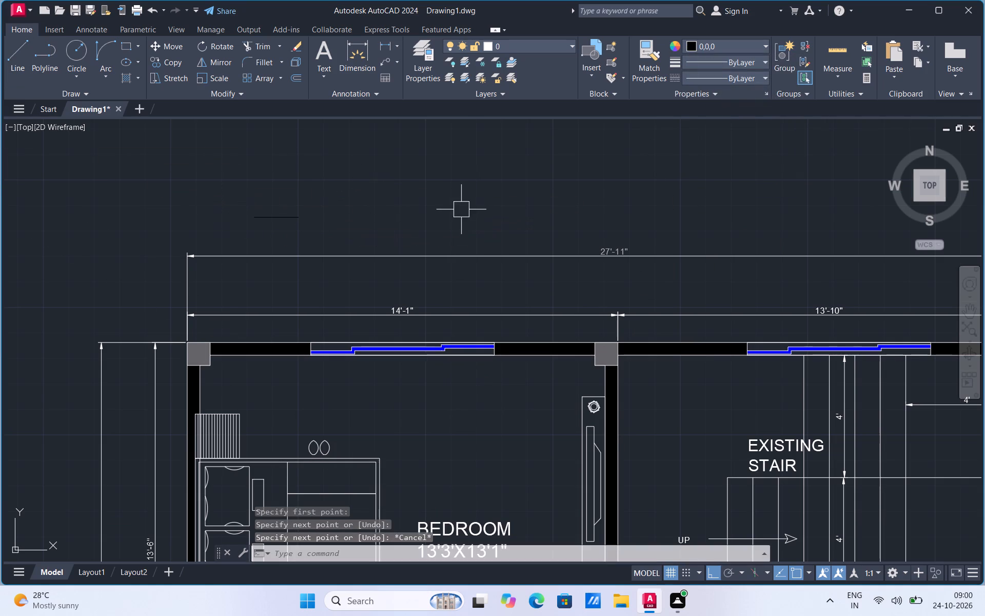
Match the outlines of the bedroom's north and west walls to the black reference line's properties.
left_click(646, 81)
left_click(289, 220)
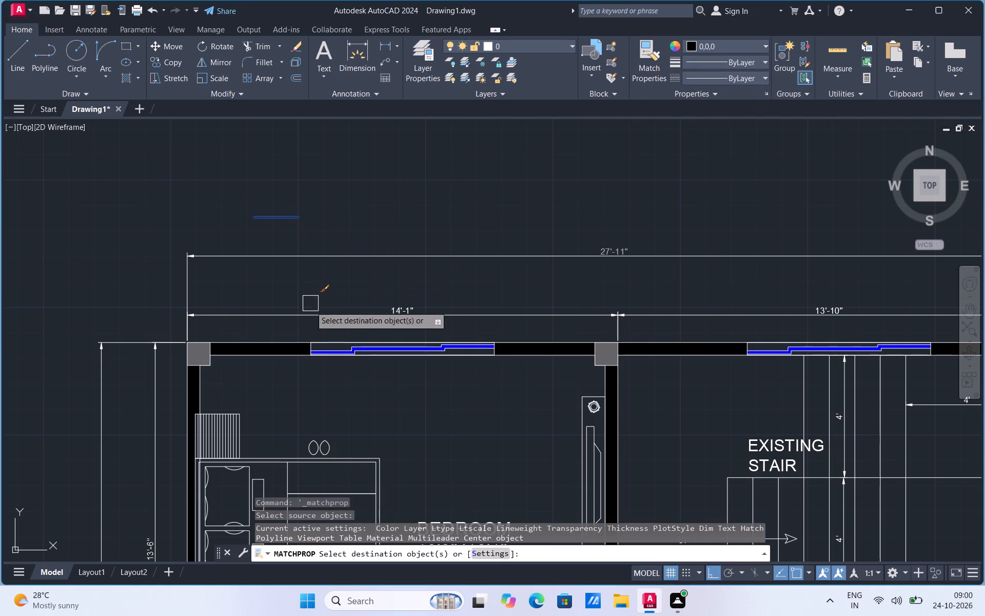
scroll(288, 342, "up", 2)
left_click(288, 342)
left_click(270, 372)
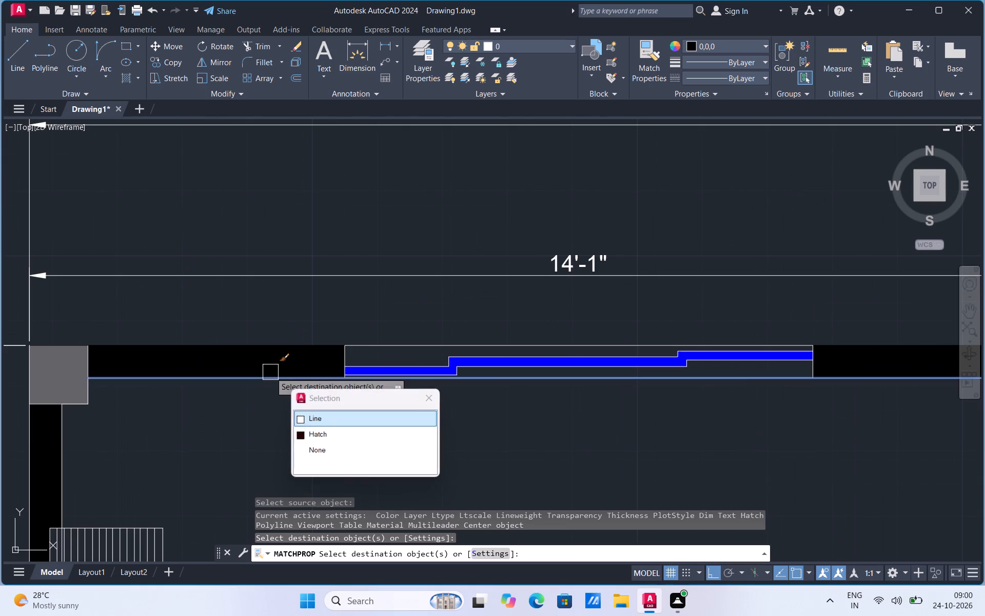
left_click(264, 377)
scroll(363, 252, "down", 3)
scroll(265, 330, "up", 1)
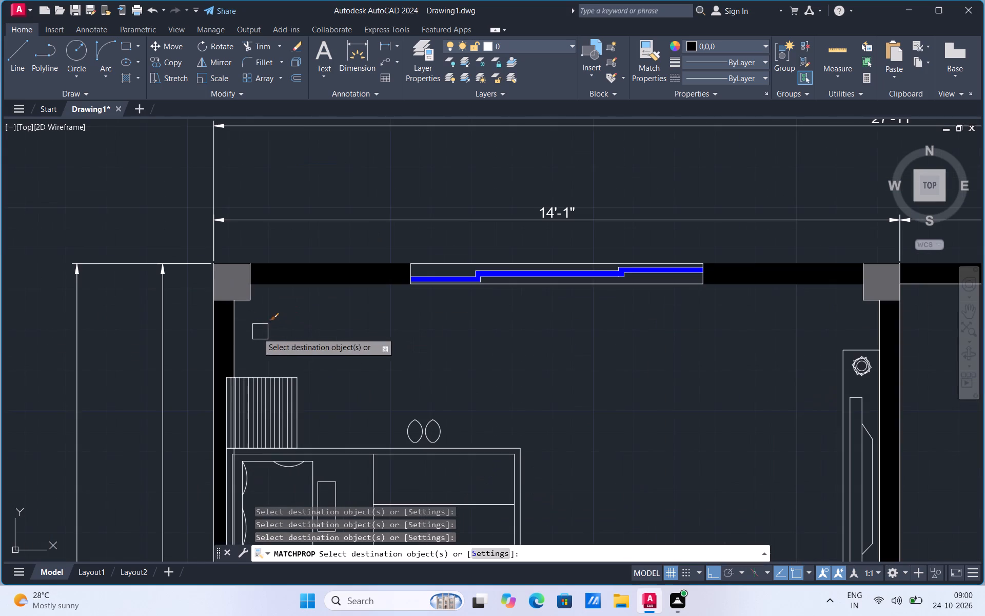
left_click(239, 345)
left_click(213, 352)
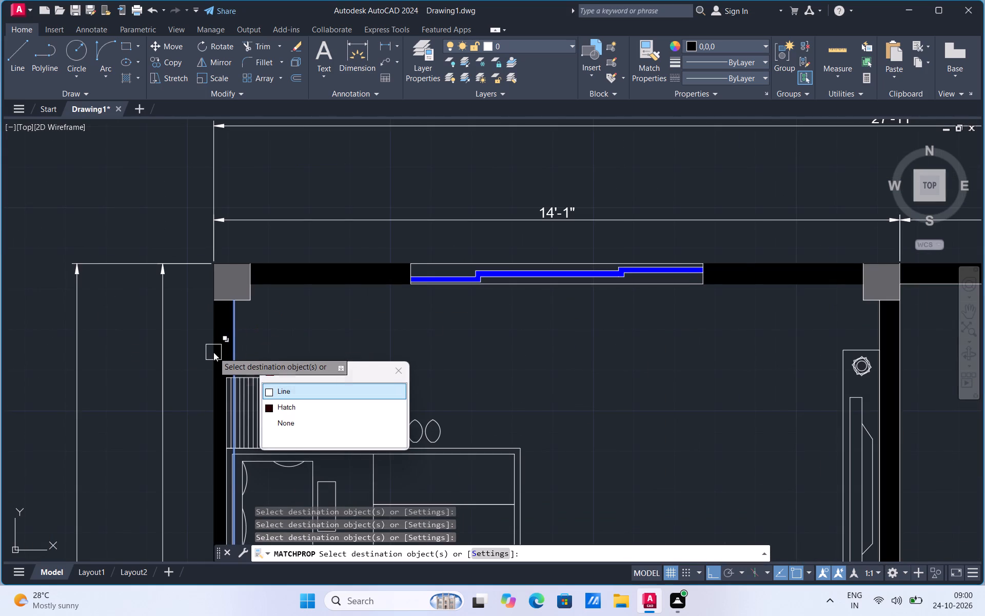
Match the outlines of the walls north and south of the toilet, plus its 8' dimension, to the black reference line.
scroll(360, 301, "down", 6)
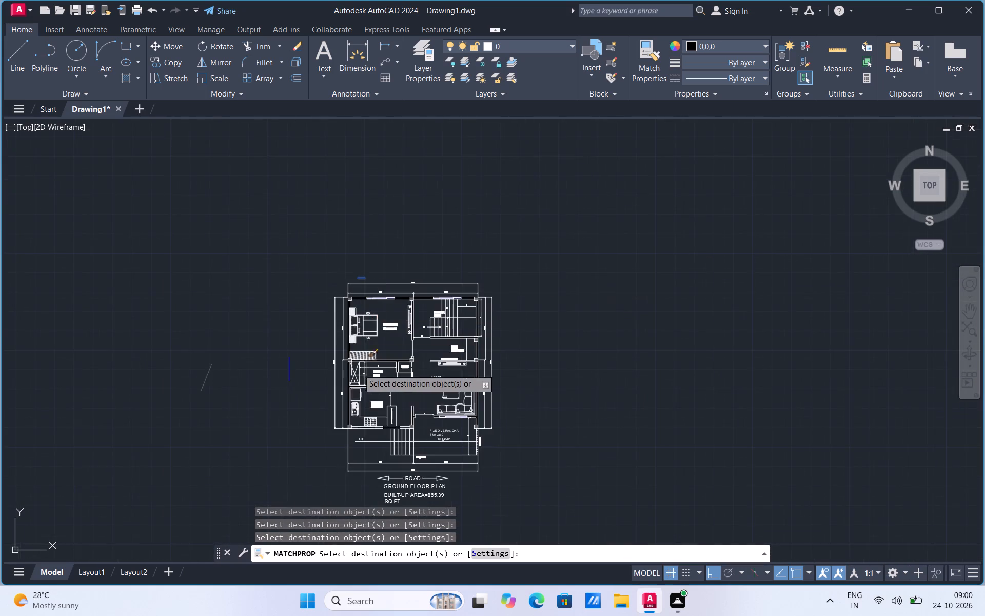
scroll(353, 382, "up", 3)
left_click(404, 412)
left_click(419, 400)
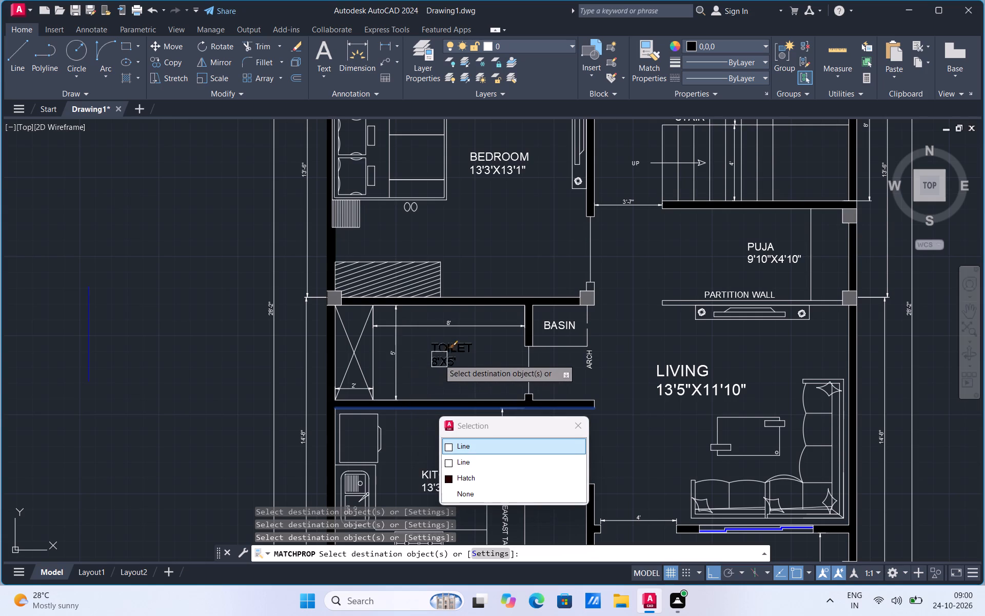
left_click(400, 364)
left_click(411, 329)
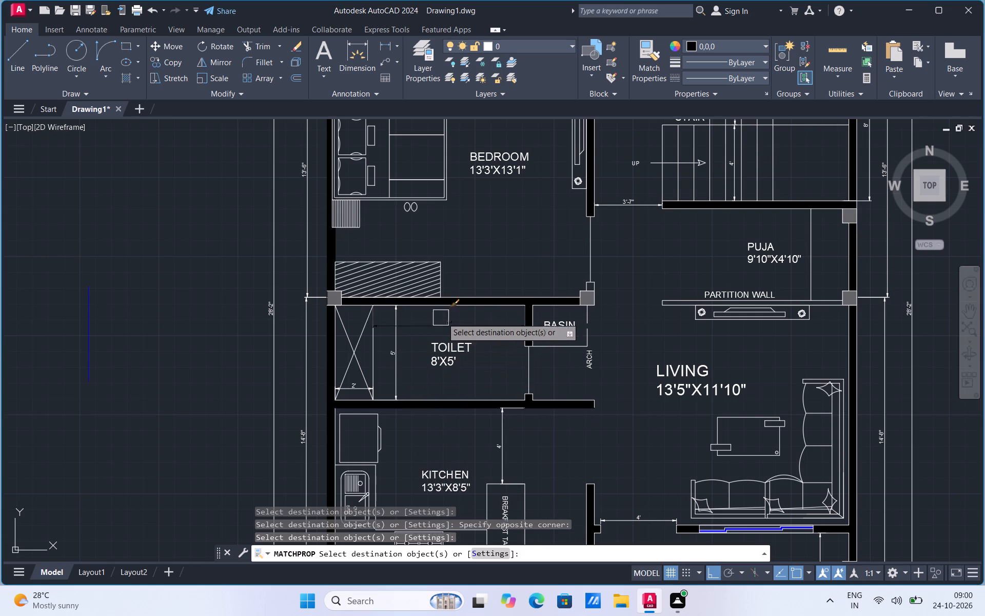
scroll(464, 310, "up", 2)
left_click(471, 301)
left_click(484, 278)
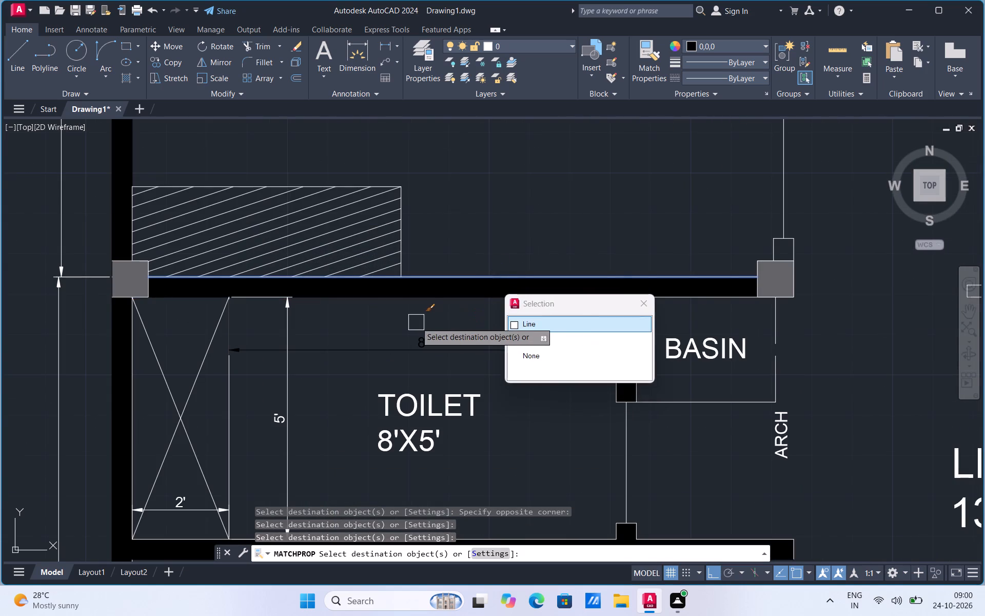
Match the outlines of the column and west wall at the toilet's northwest corner, the 2' strip's east edge and the 5' dimension to black.
scroll(416, 322, "down", 3)
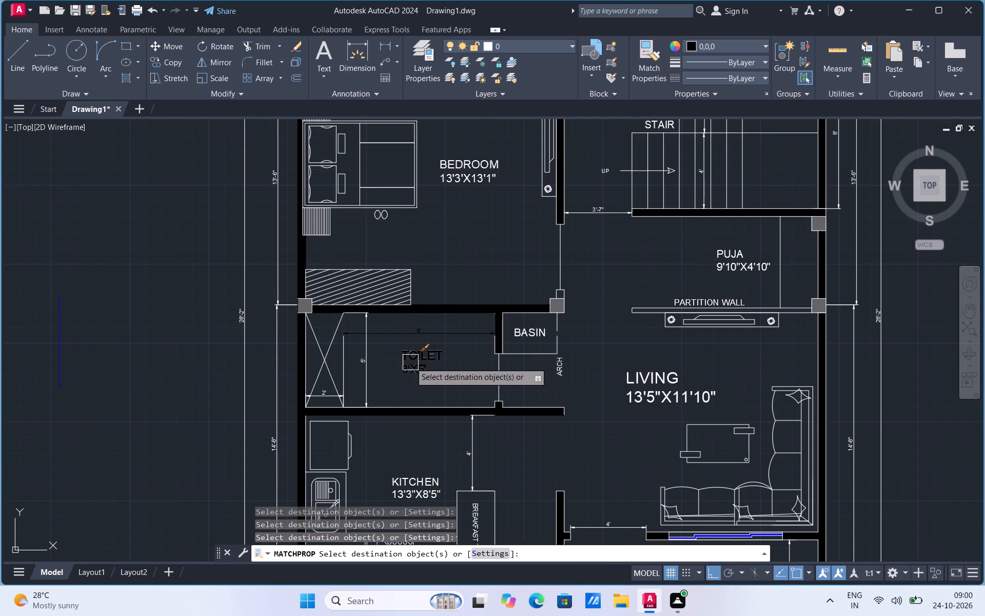
scroll(308, 325, "up", 3)
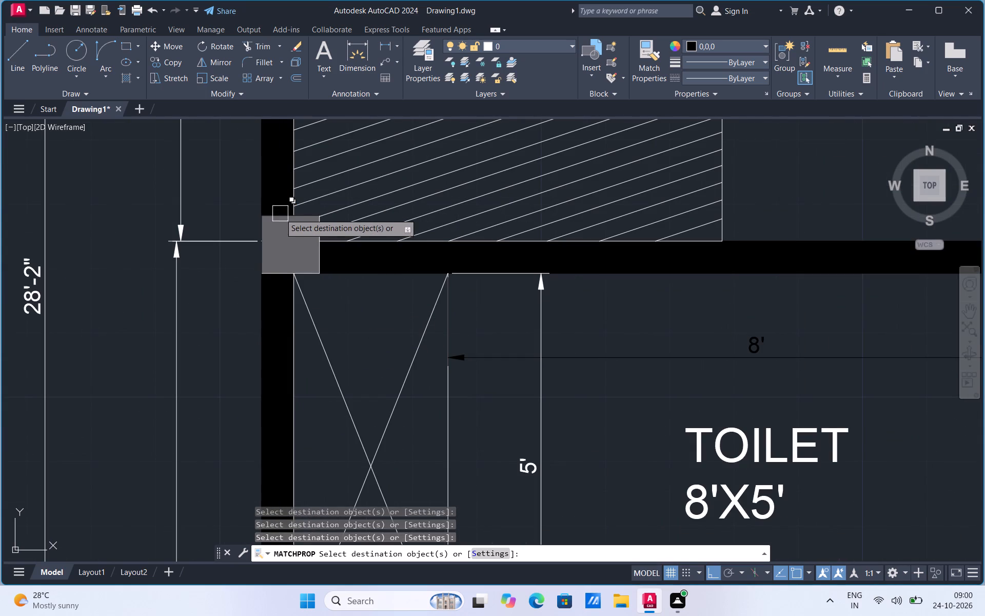
scroll(271, 278, "up", 1)
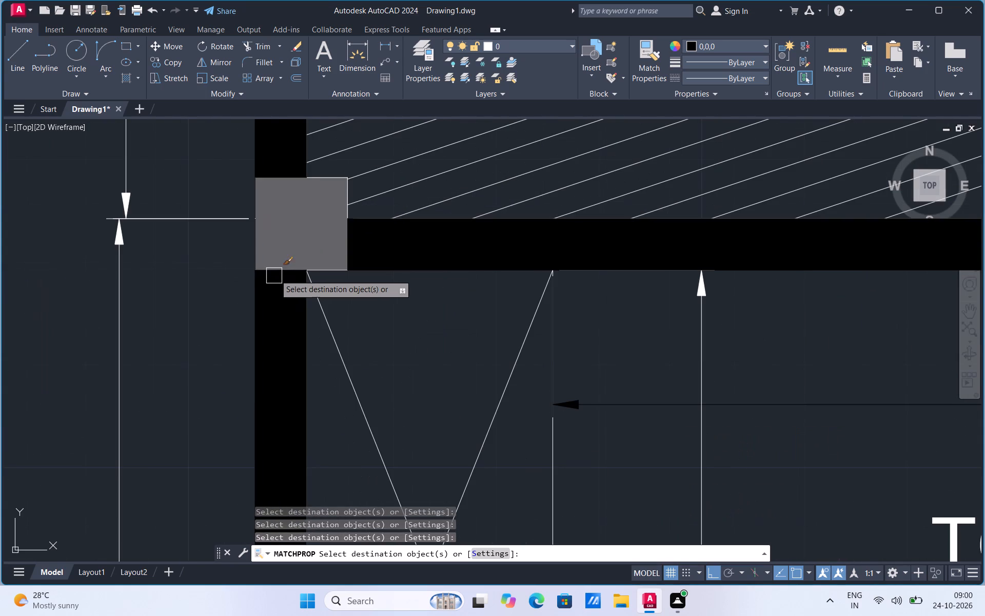
left_click(275, 276)
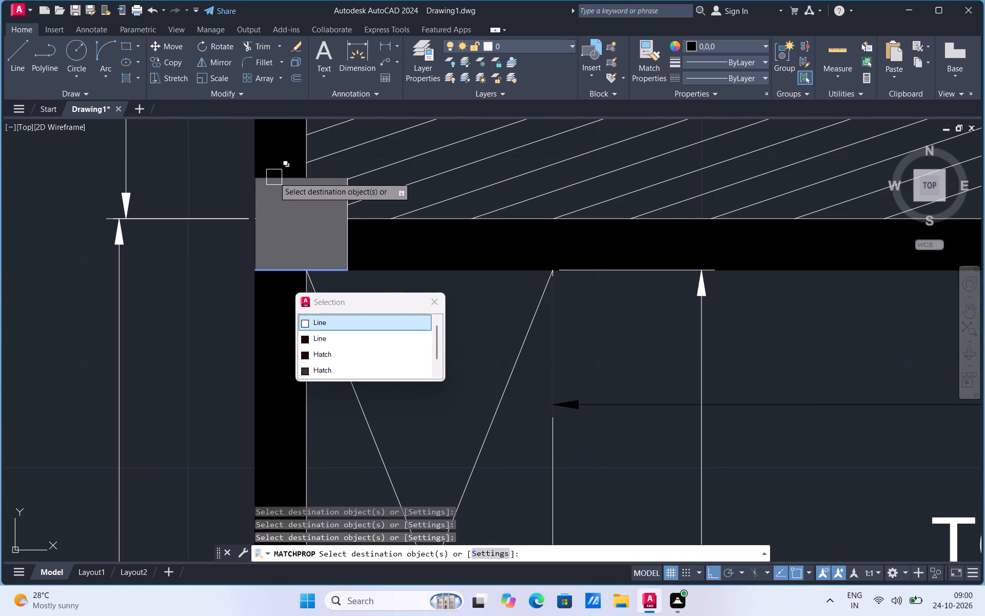
left_click(275, 174)
left_click(310, 328)
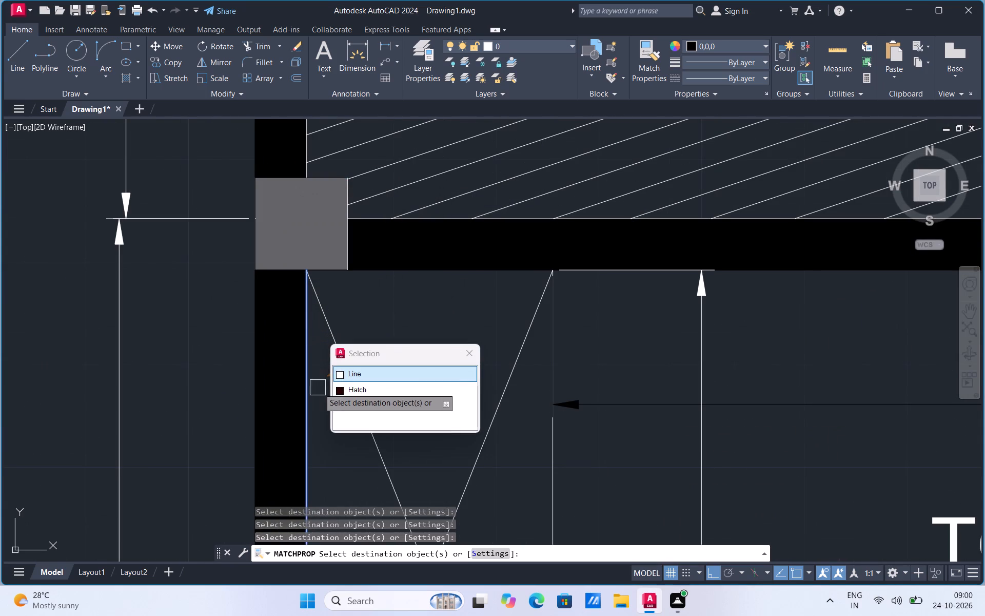
left_click(620, 273)
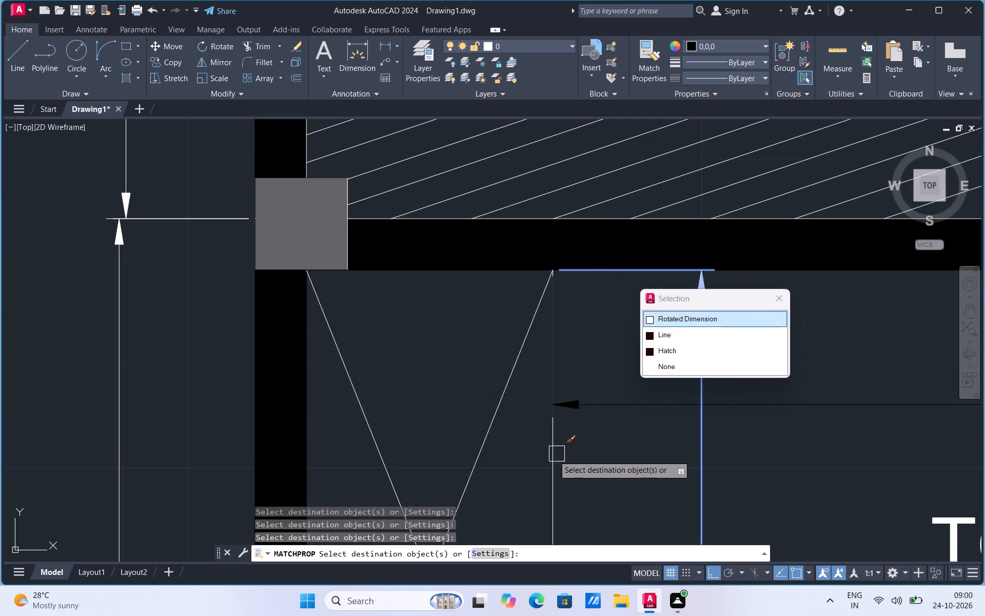
left_click_drag(551, 459, 553, 453)
scroll(621, 323, "down", 1)
scroll(483, 277, "up", 2)
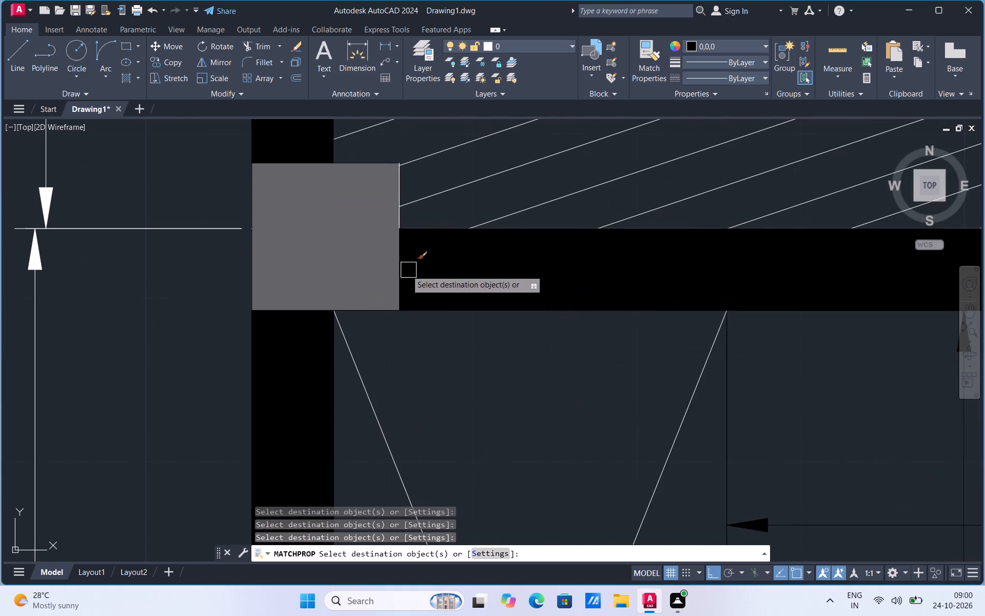
left_click(405, 270)
scroll(338, 294, "down", 4)
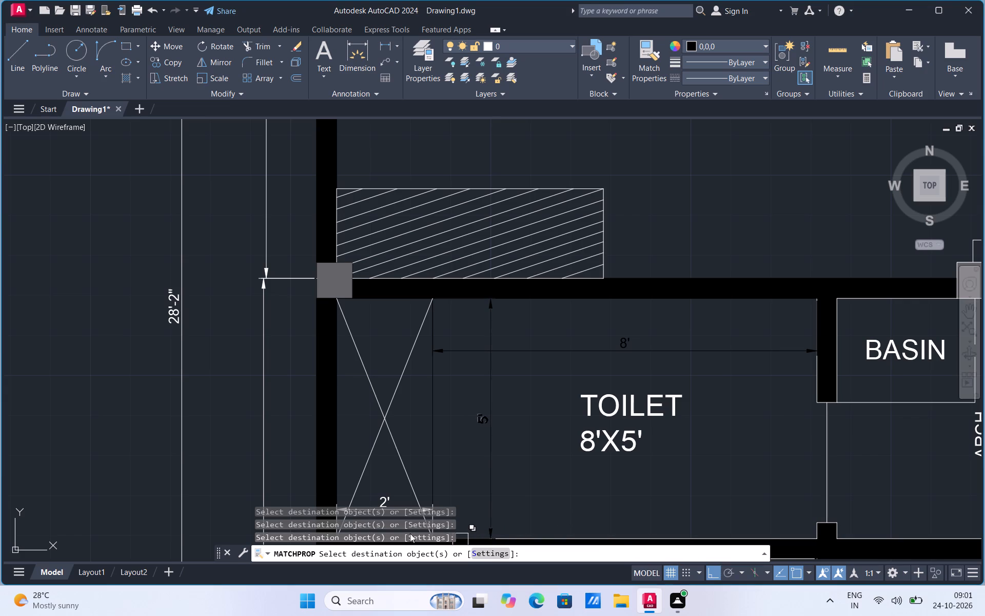
Match the four frame lines around the bedroom's north window to the black reference line's properties.
scroll(292, 383, "down", 3)
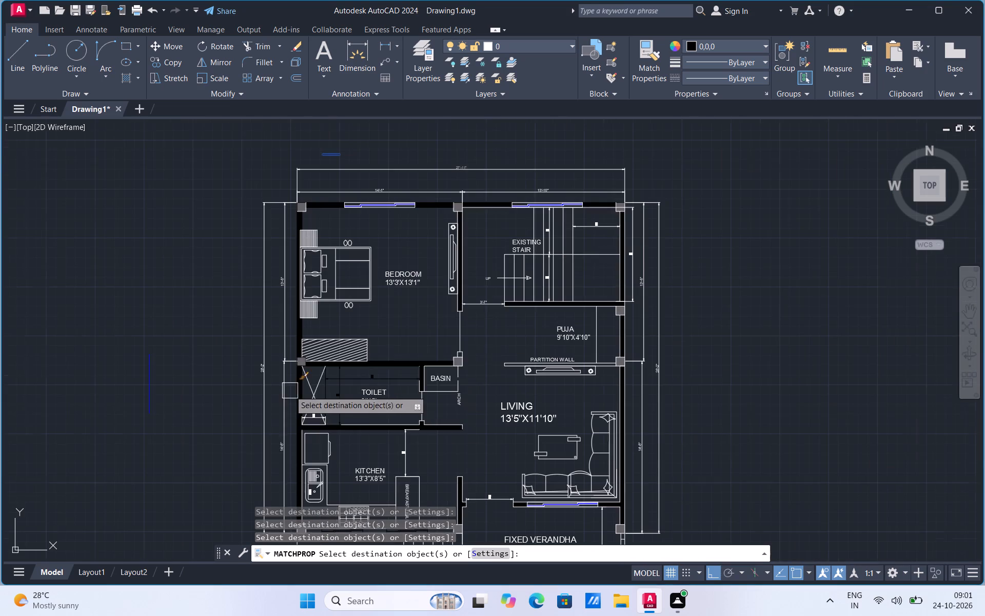
scroll(465, 194, "up", 2)
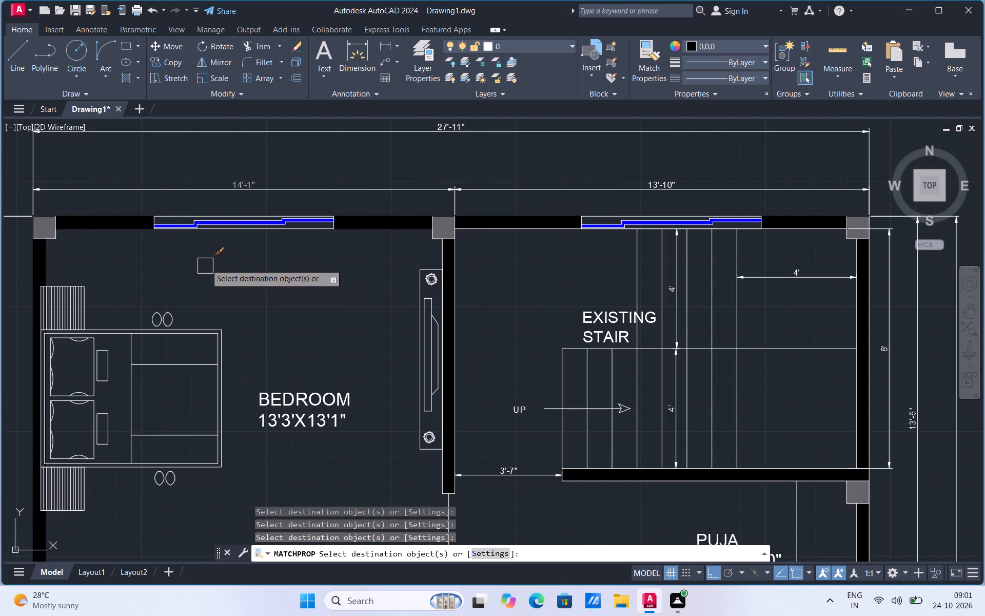
scroll(228, 238, "up", 1)
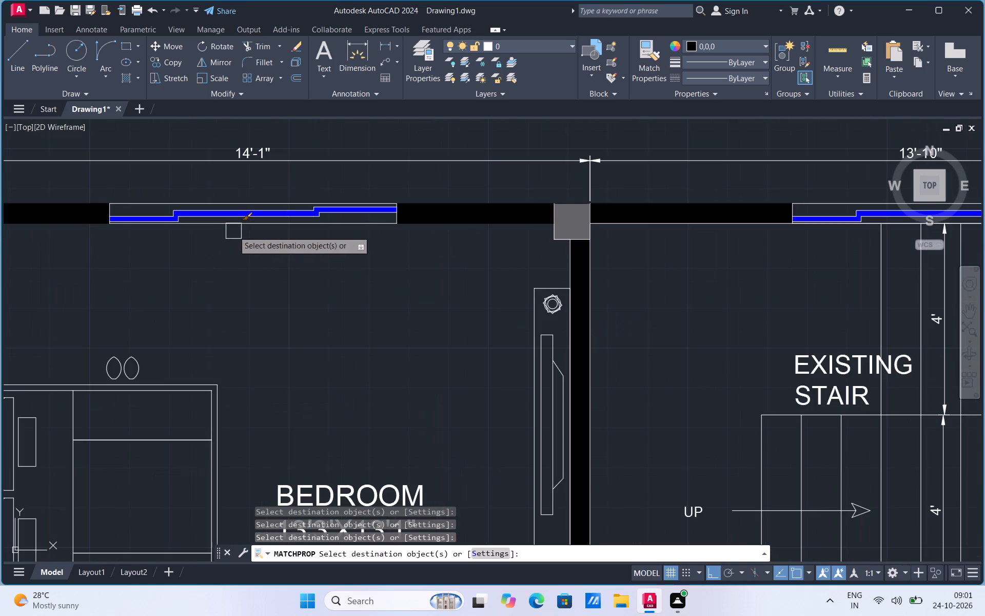
left_click(239, 228)
left_click(133, 199)
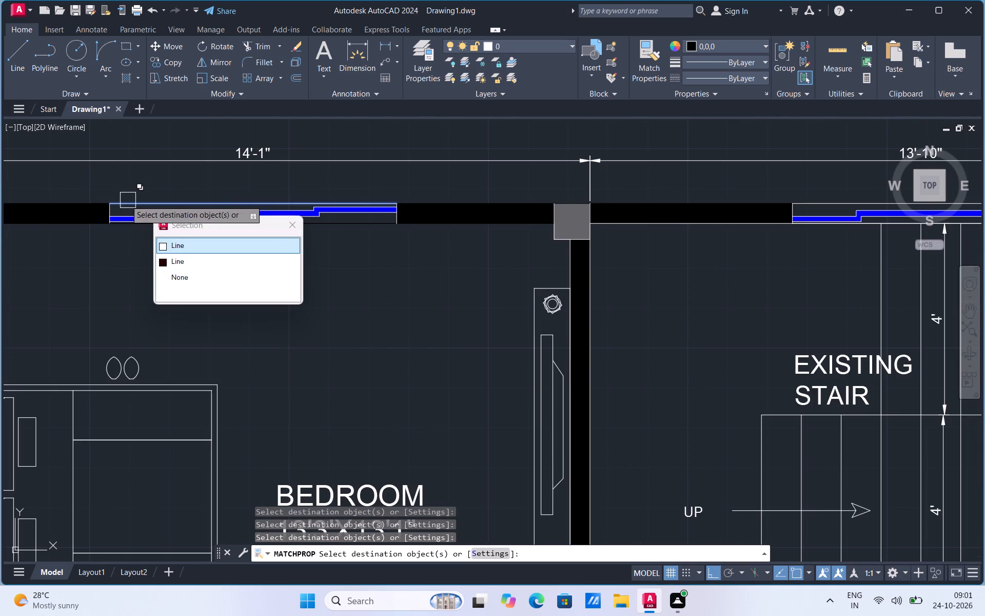
scroll(104, 201, "up", 3)
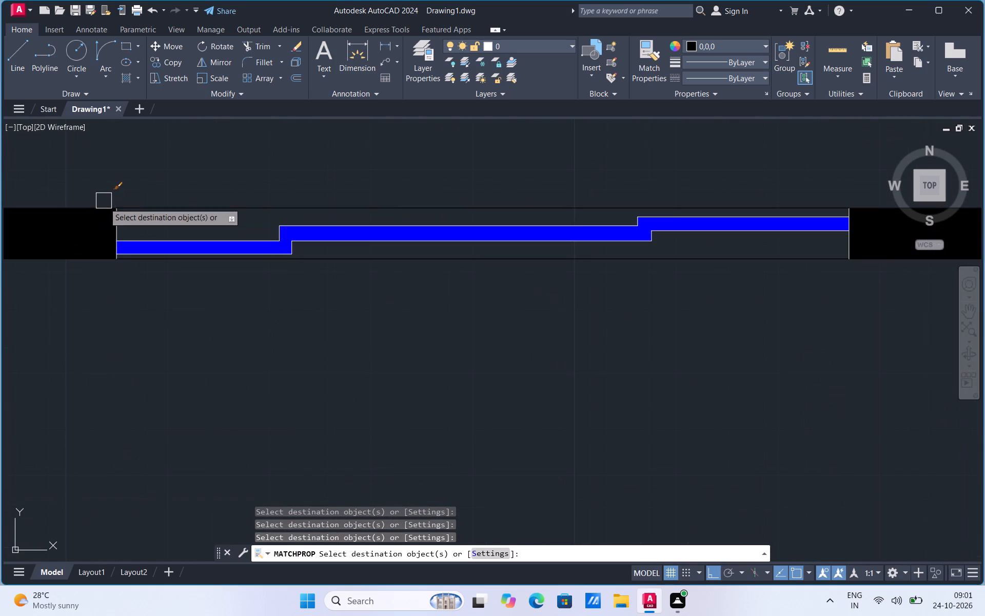
scroll(158, 232, "up", 1)
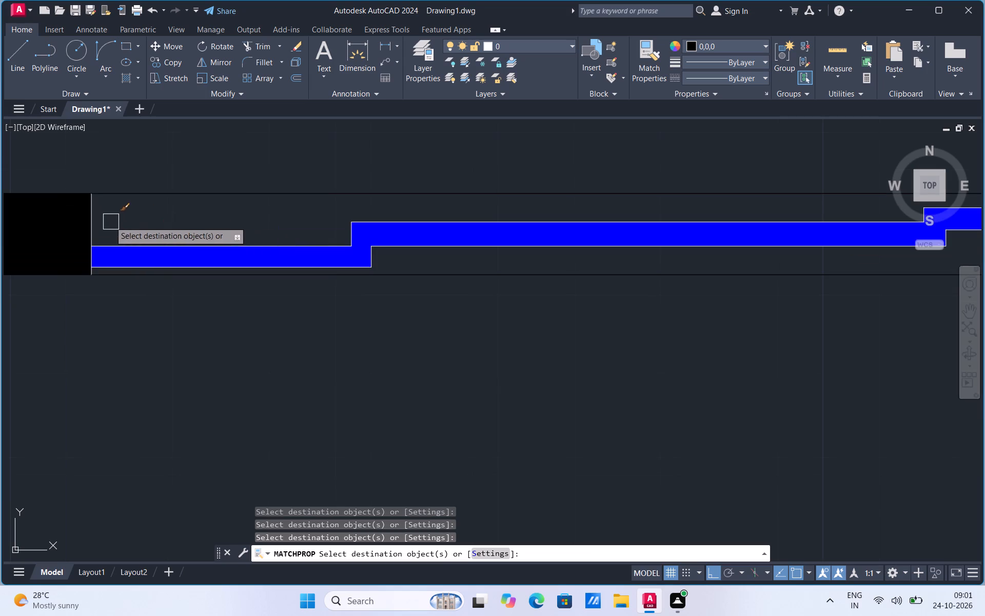
left_click(93, 219)
scroll(114, 210, "down", 3)
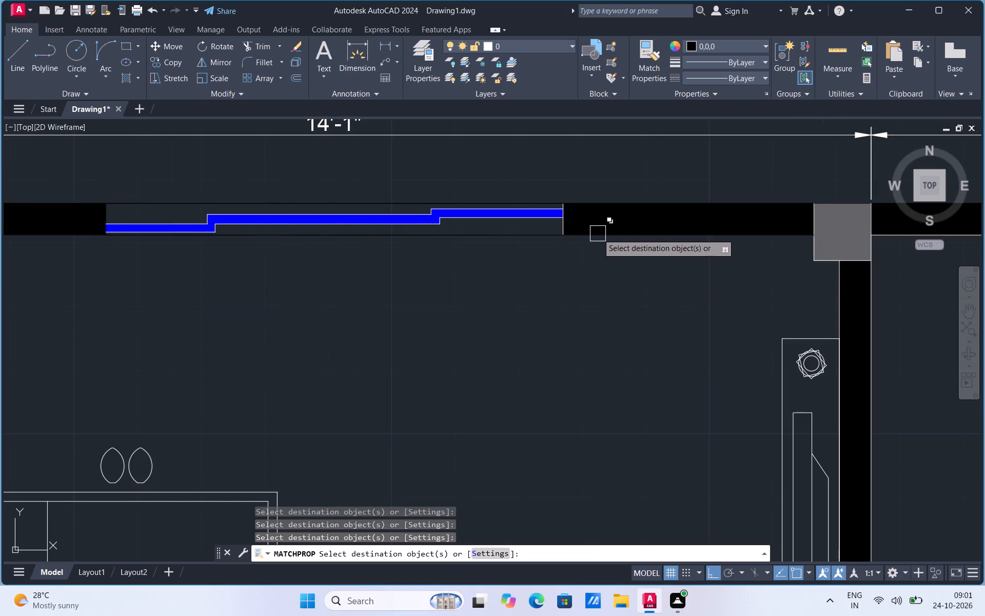
scroll(566, 229, "up", 2)
left_click(557, 226)
scroll(392, 318, "down", 1)
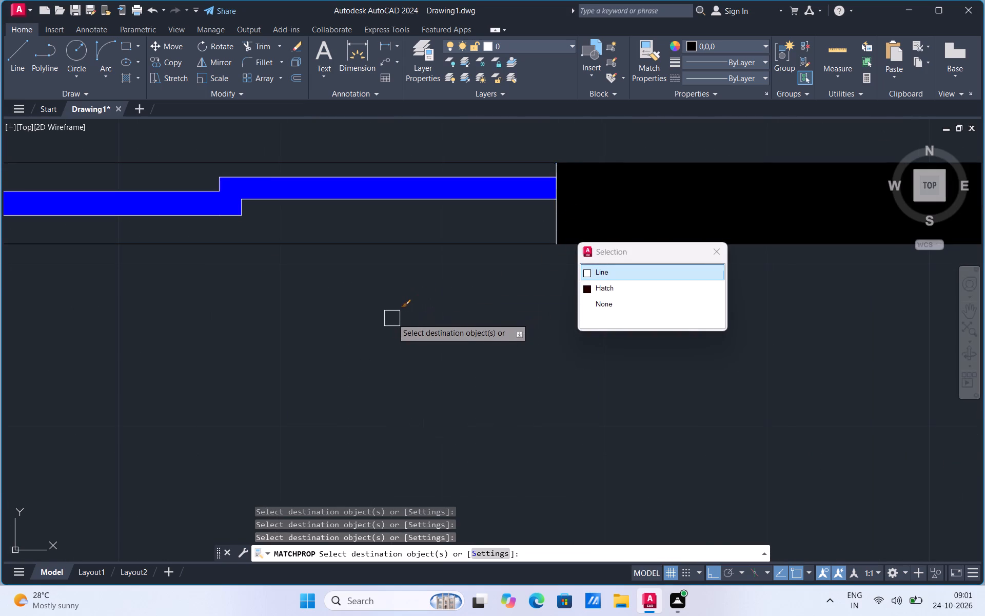
Match to black the outlines of the column and wall between bedroom and stair, and the inner face of the stair's north wall.
scroll(392, 318, "down", 5)
scroll(573, 304, "up", 2)
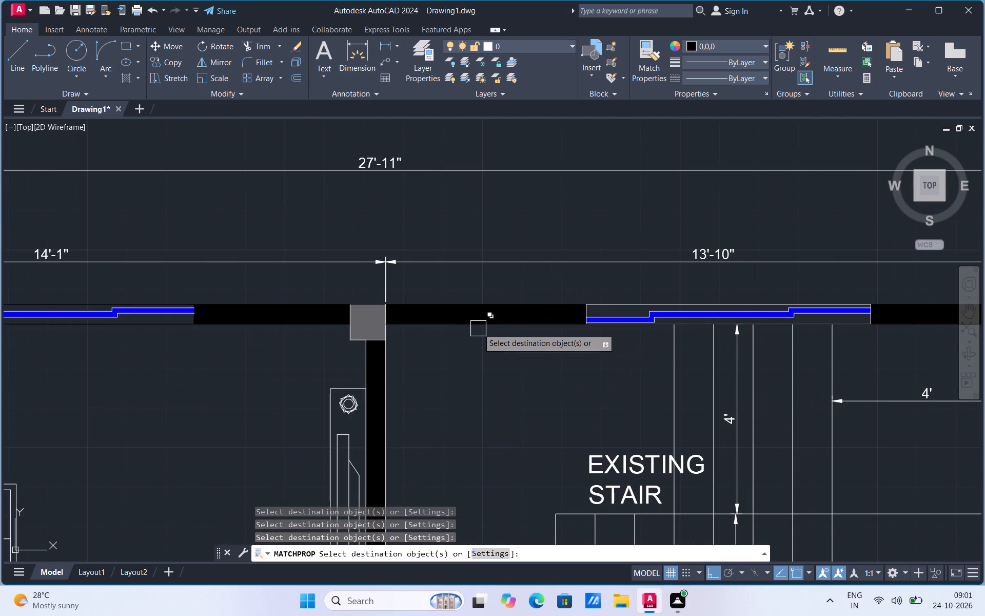
left_click(478, 329)
left_click(381, 363)
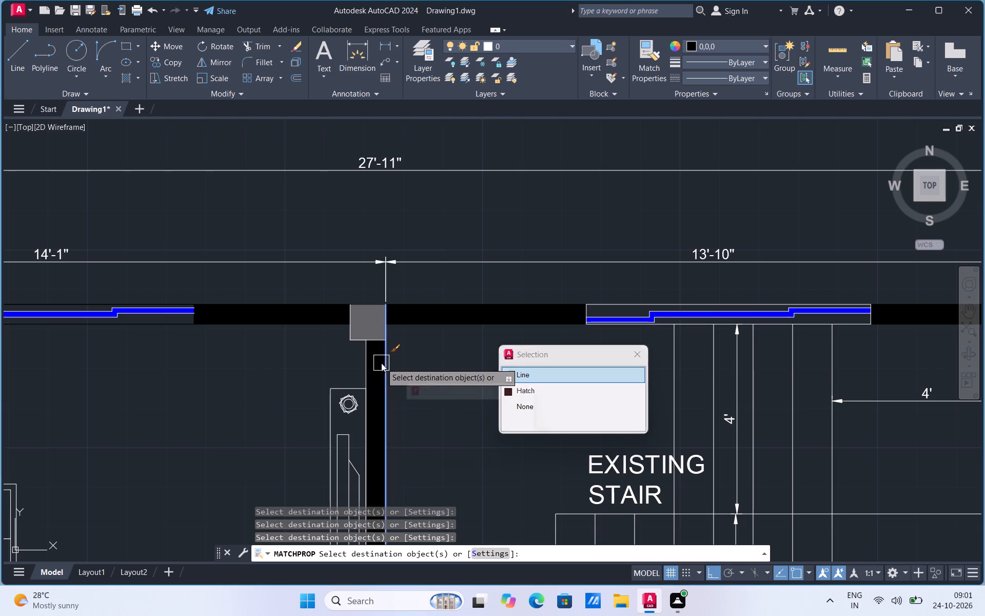
scroll(336, 356, "up", 3)
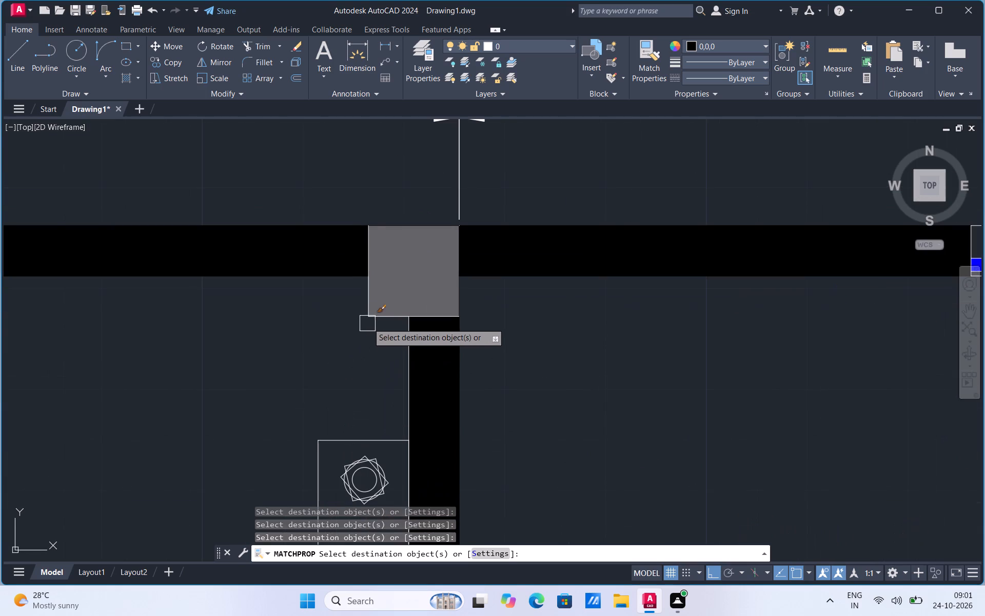
left_click(384, 317)
left_click(367, 297)
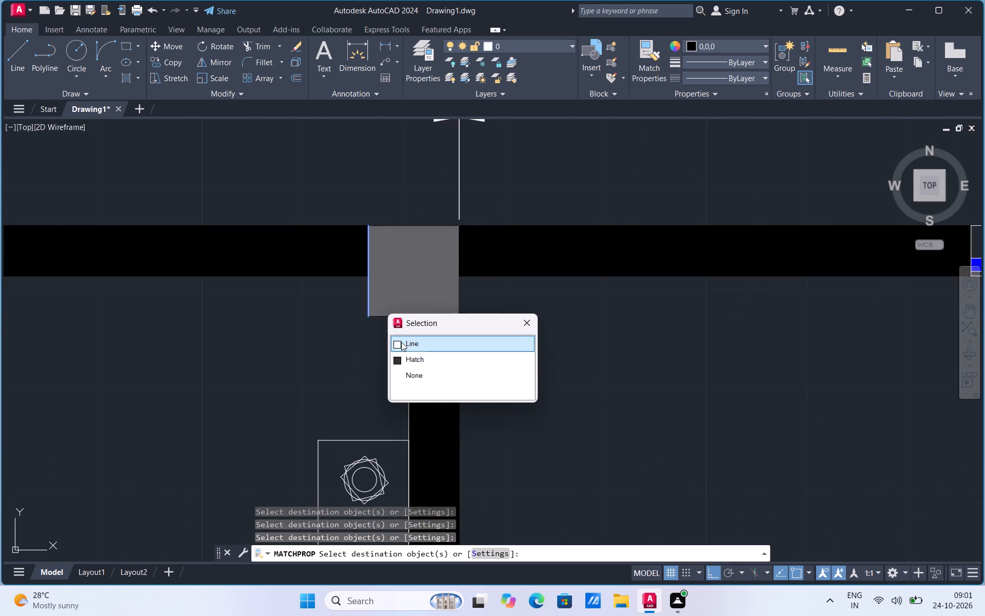
left_click(409, 416)
left_click(367, 304)
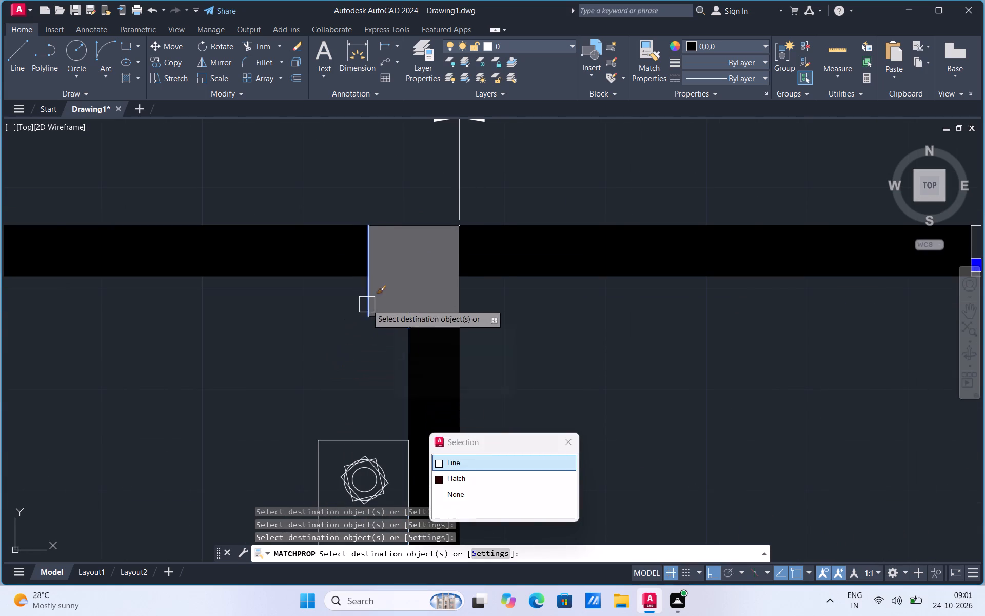
Match the four frame lines around the stair's north window to the black reference line's properties.
scroll(285, 359, "down", 3)
scroll(579, 310, "up", 1)
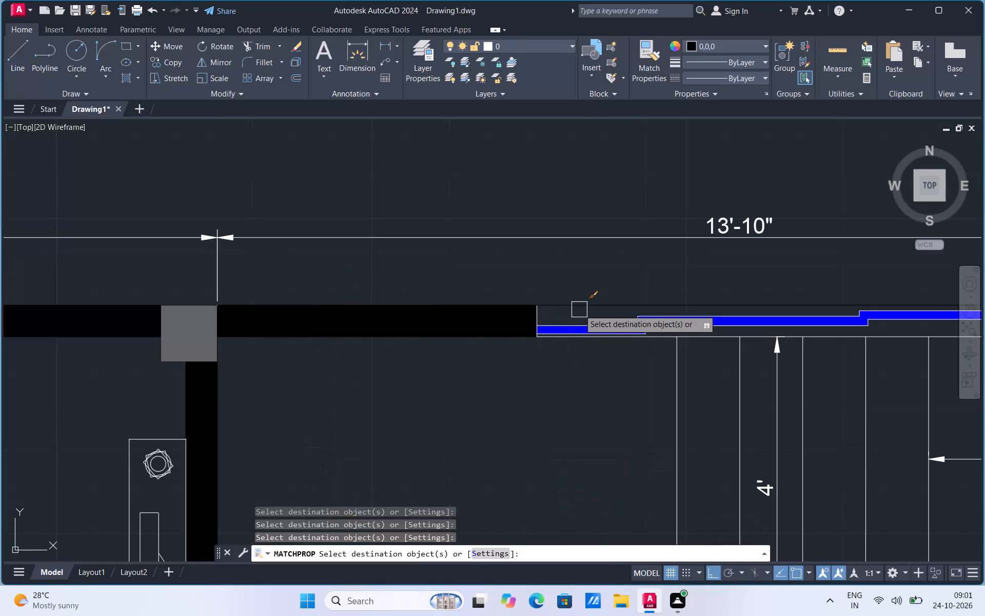
left_click(570, 300)
scroll(539, 309, "up", 3)
left_click(530, 313)
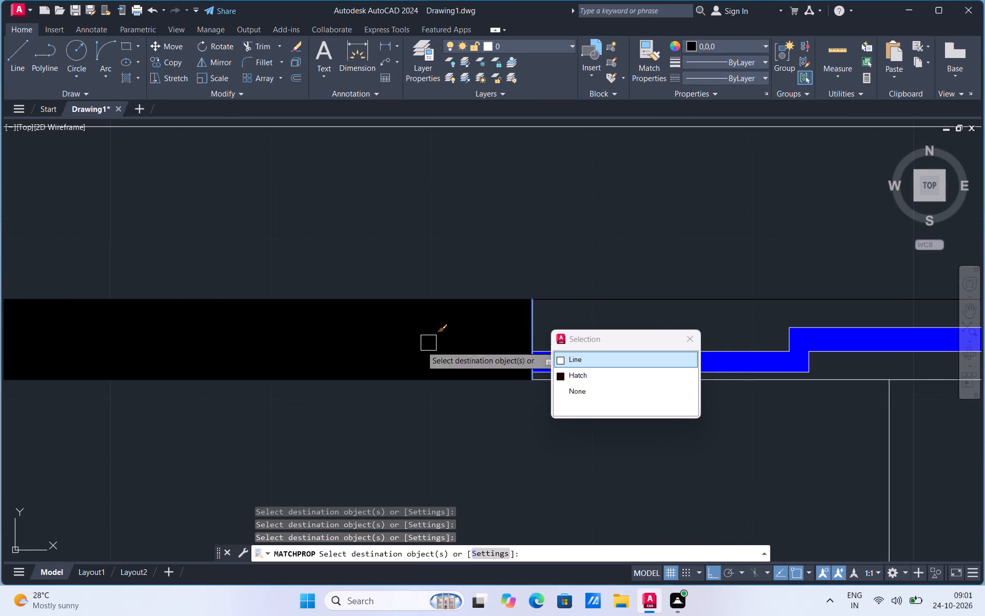
scroll(285, 388, "down", 2)
left_click(634, 385)
scroll(365, 437, "down", 1)
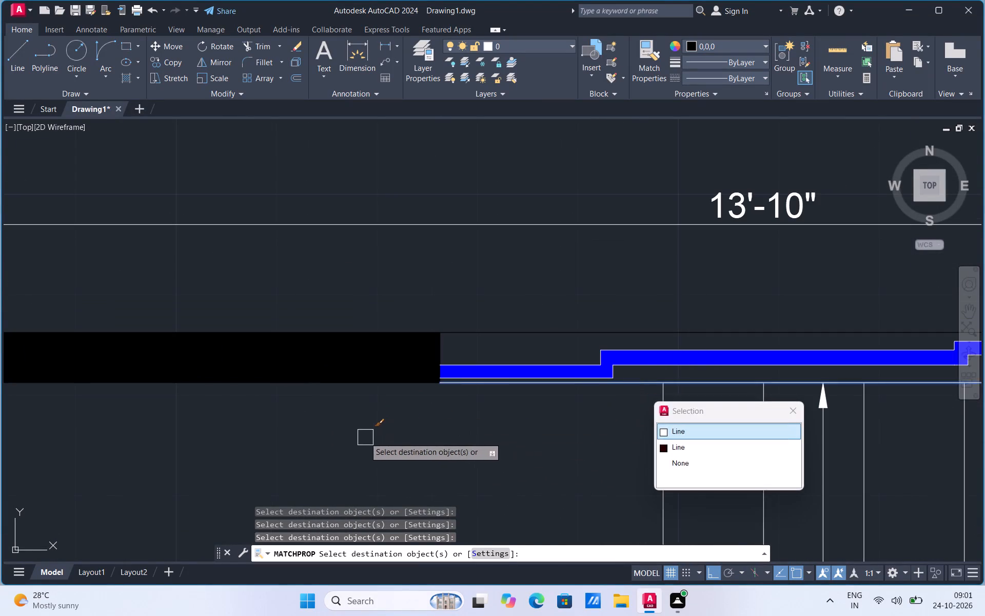
scroll(364, 437, "down", 2)
scroll(727, 413, "up", 2)
left_click(590, 415)
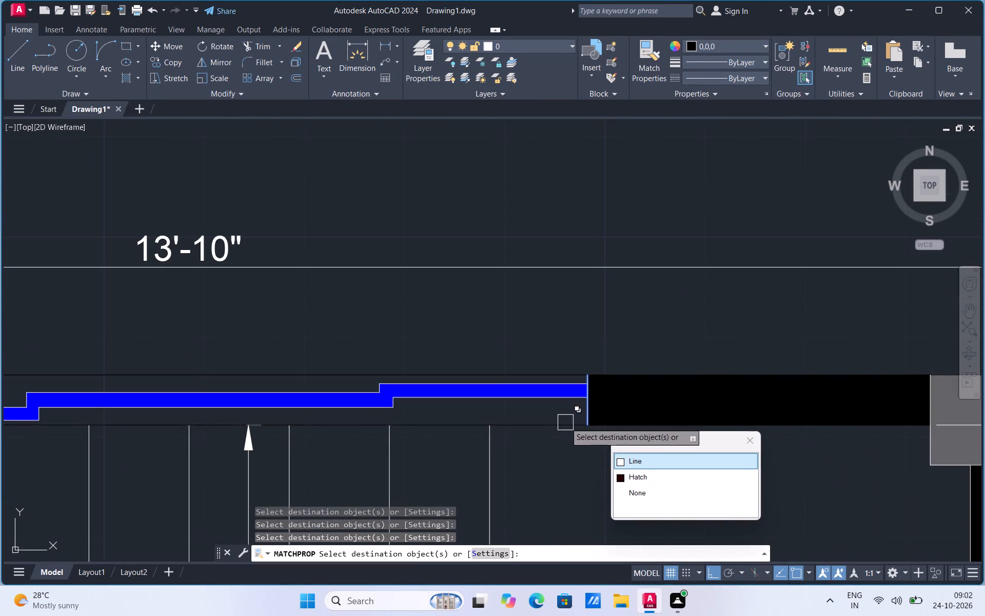
Match the outlines of the plan's northeast corner column and the adjoining east wall to the black reference line's properties.
scroll(557, 318, "down", 3)
scroll(583, 304, "up", 1)
scroll(778, 405, "down", 1)
scroll(778, 405, "up", 2)
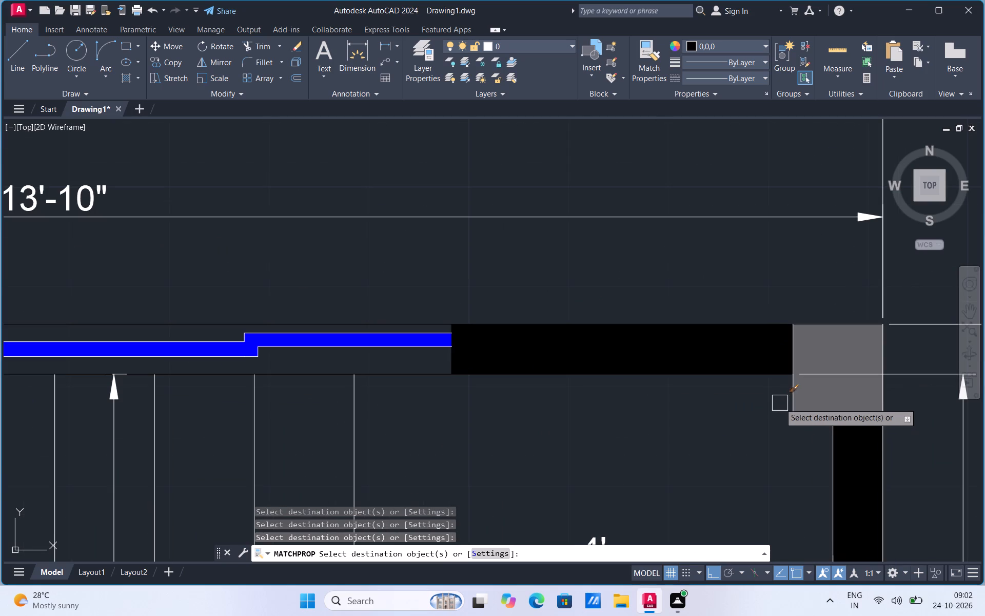
left_click(787, 397)
left_click(801, 411)
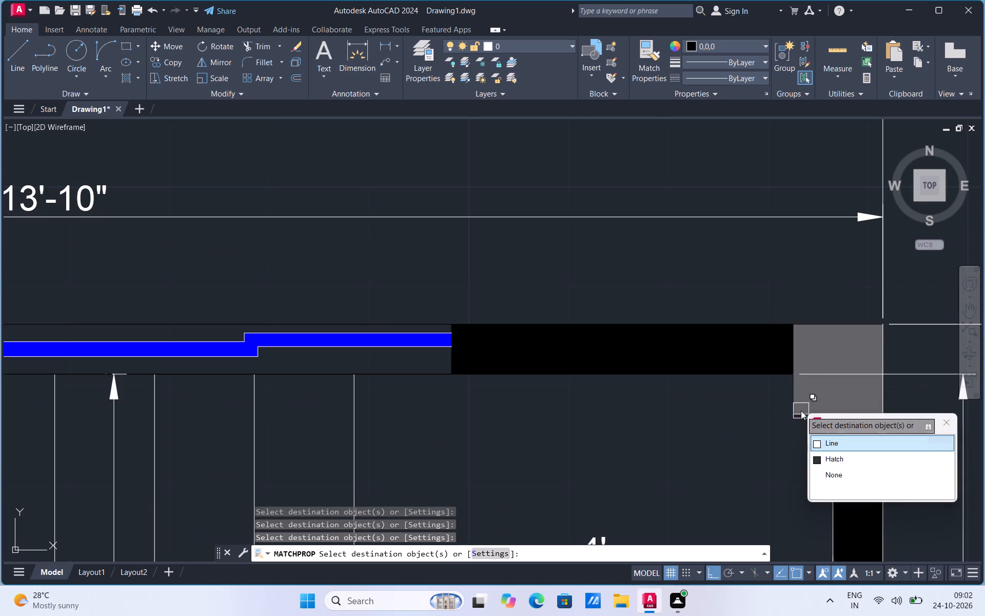
scroll(568, 409, "down", 2)
scroll(732, 416, "up", 3)
left_click(699, 406)
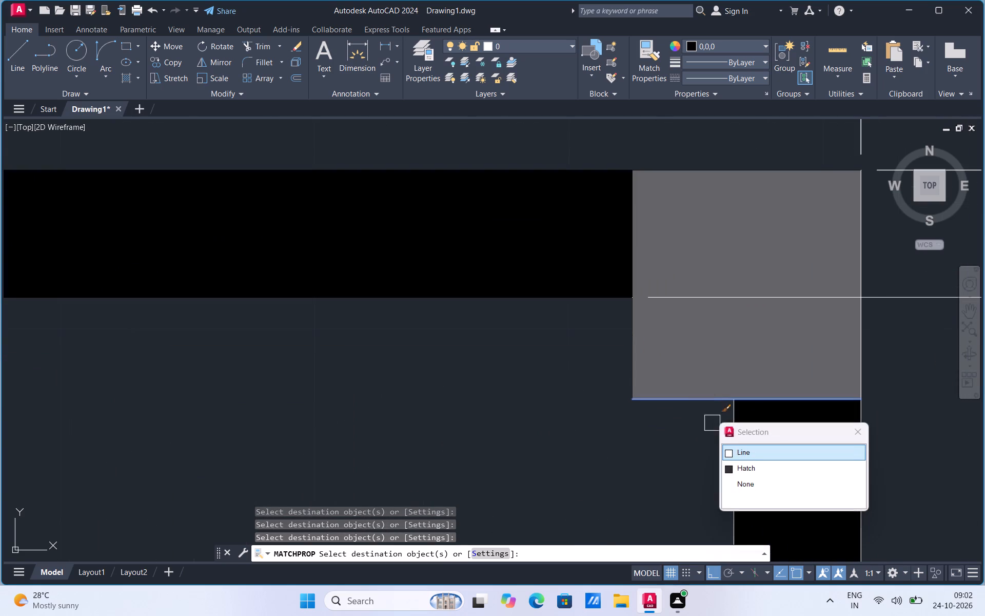
left_click(729, 411)
scroll(594, 343, "down", 3)
scroll(594, 343, "up", 1)
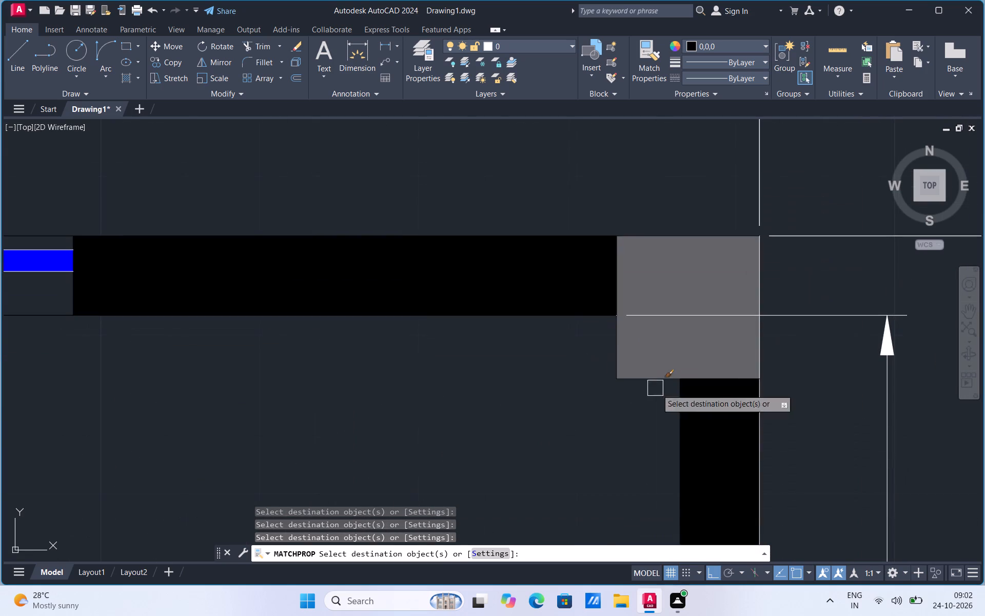
left_click(759, 412)
scroll(569, 324, "up", 2)
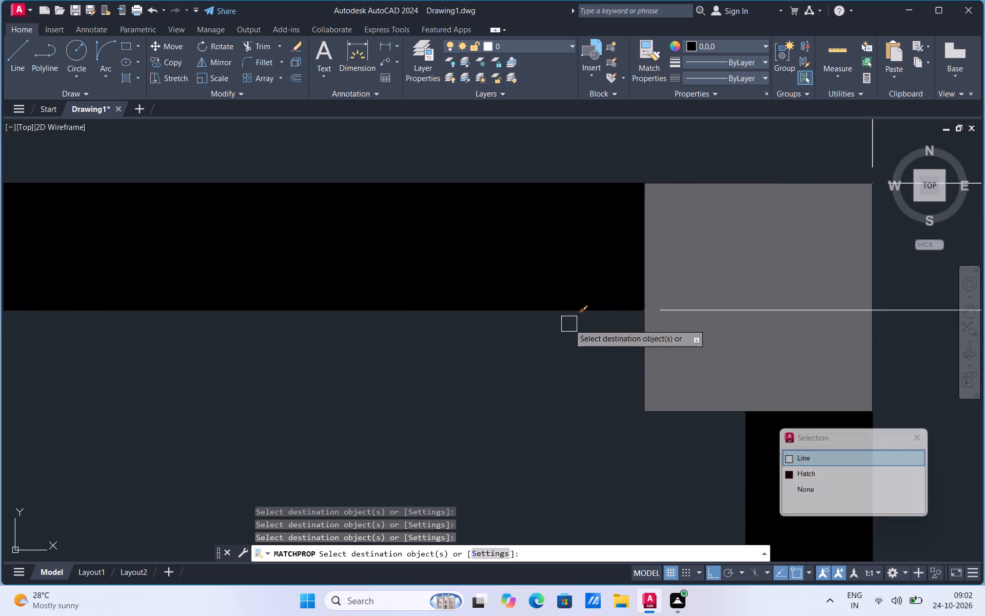
scroll(598, 275, "up", 5)
scroll(598, 275, "down", 12)
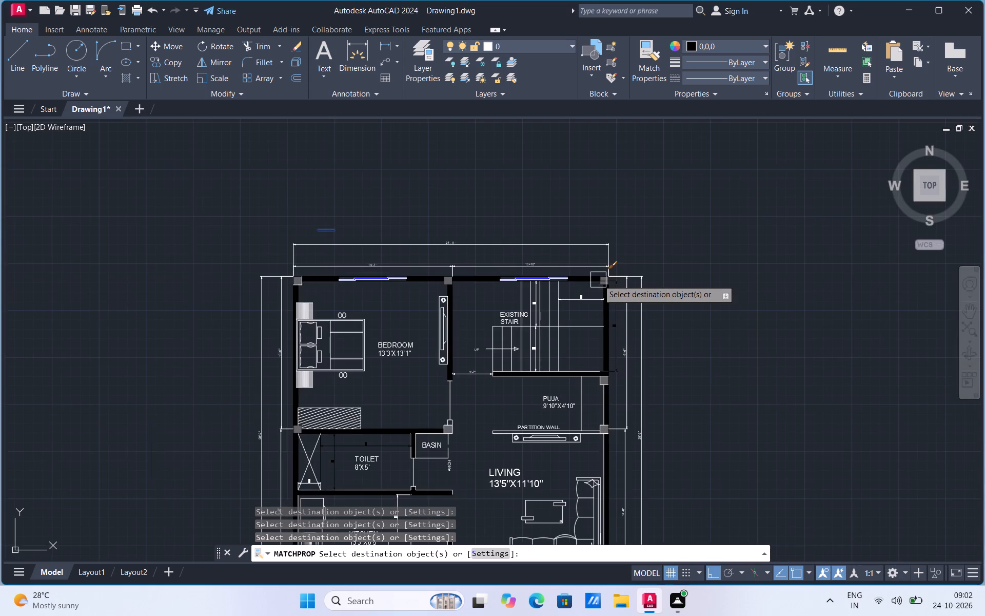
Match the outlines of the stair's south wall, the column below it and the adjoining east wall face to the black reference line's properties.
scroll(587, 390, "up", 3)
left_click(584, 324)
left_click(586, 338)
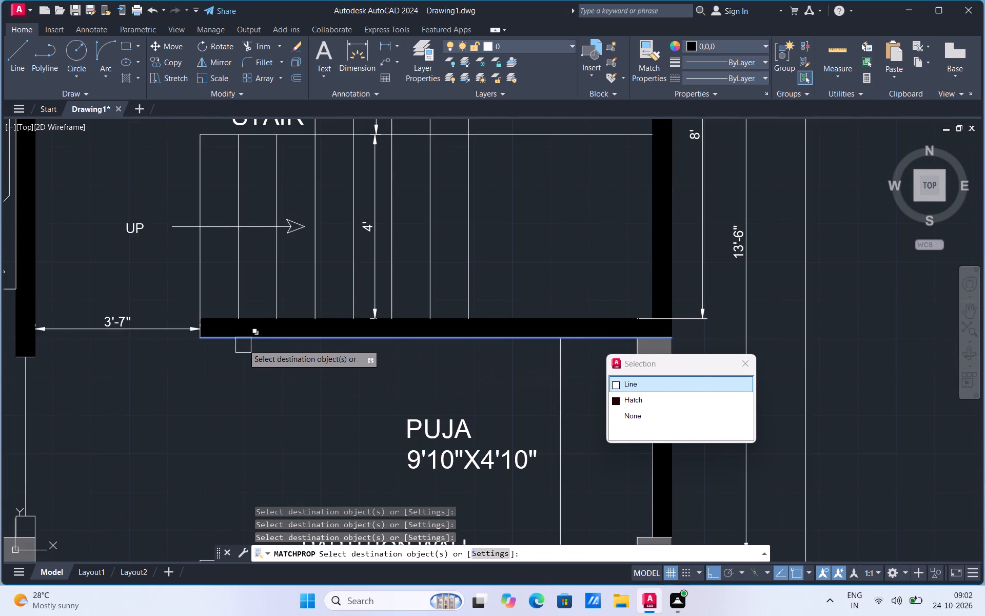
scroll(424, 354, "down", 2)
scroll(563, 400, "up", 1)
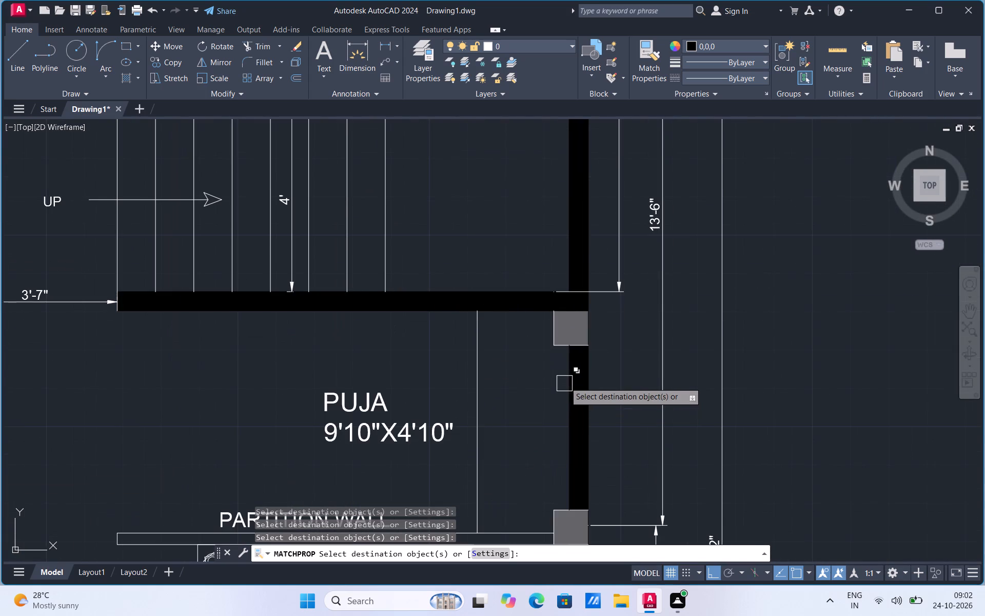
scroll(566, 354, "up", 2)
left_click(557, 339)
left_click(531, 305)
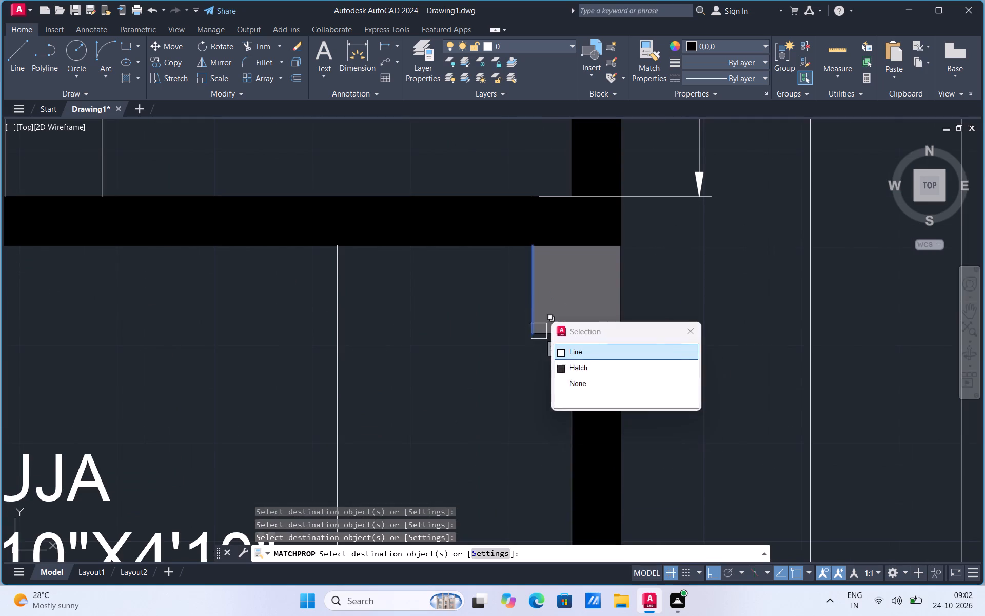
left_click(567, 426)
scroll(601, 271, "down", 3)
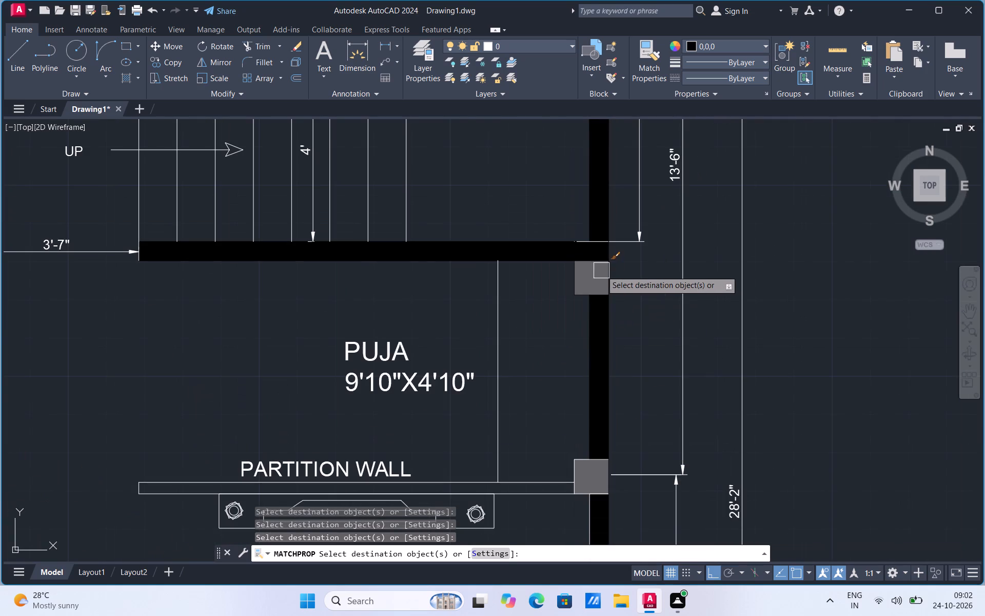
Match the partition wall's outlines and the vertical line in the puja room to the black reference line's properties.
left_click(514, 480)
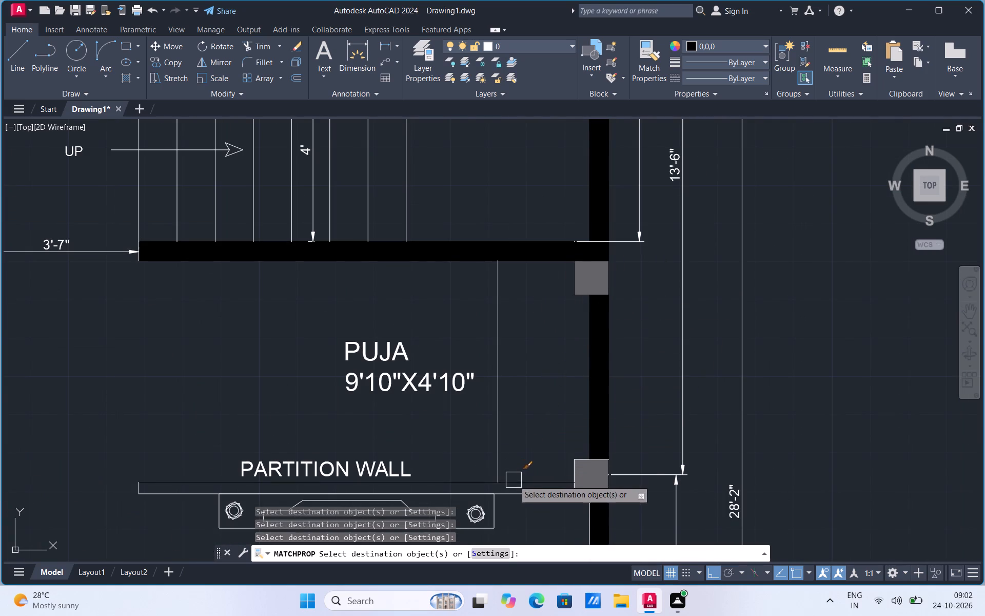
left_click(497, 449)
left_click(526, 494)
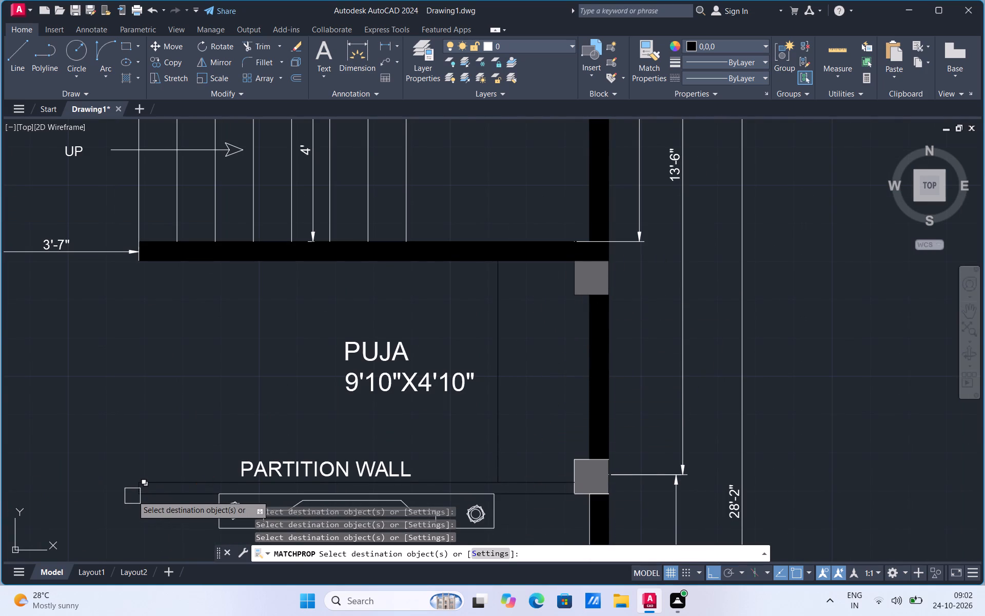
left_click(132, 495)
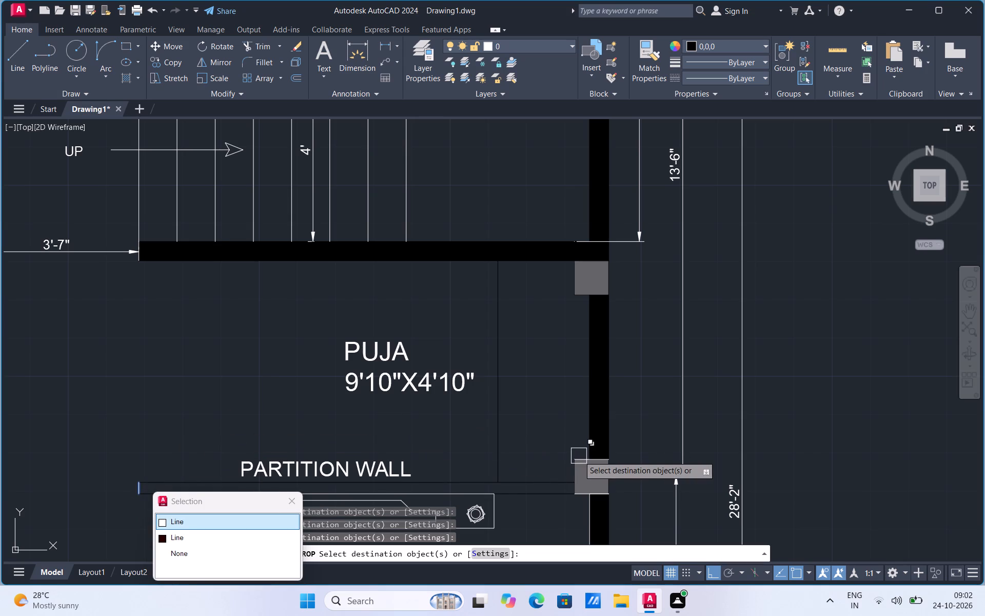
Match to black the outlines of the column at the partition wall's east end and the living room's east wall inner face.
left_click(579, 456)
scroll(578, 454, "up", 2)
left_click(579, 461)
scroll(586, 463, "up", 1)
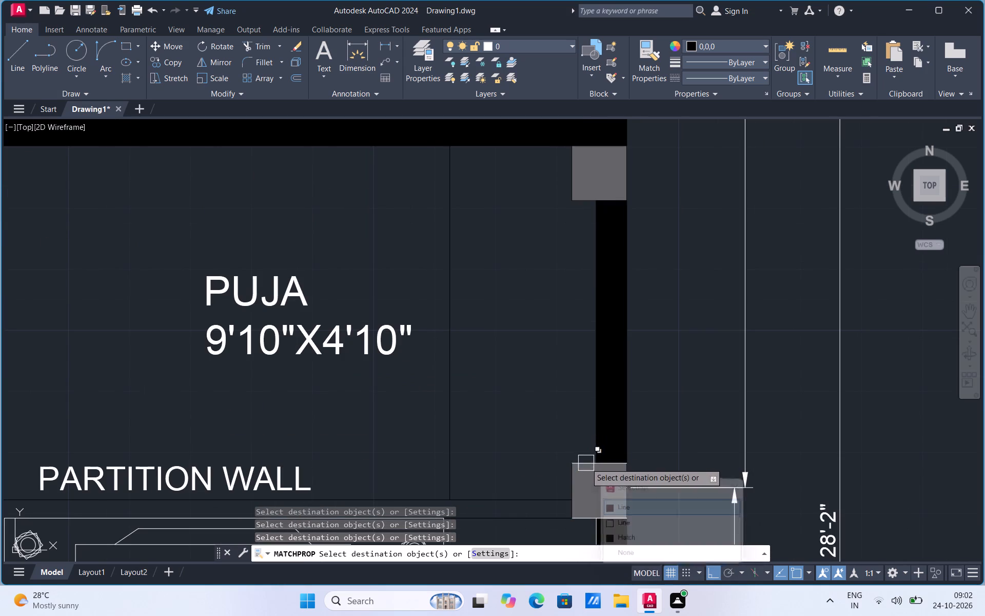
scroll(579, 426, "down", 1)
scroll(581, 448, "up", 2)
left_click(582, 446)
scroll(563, 378, "down", 2)
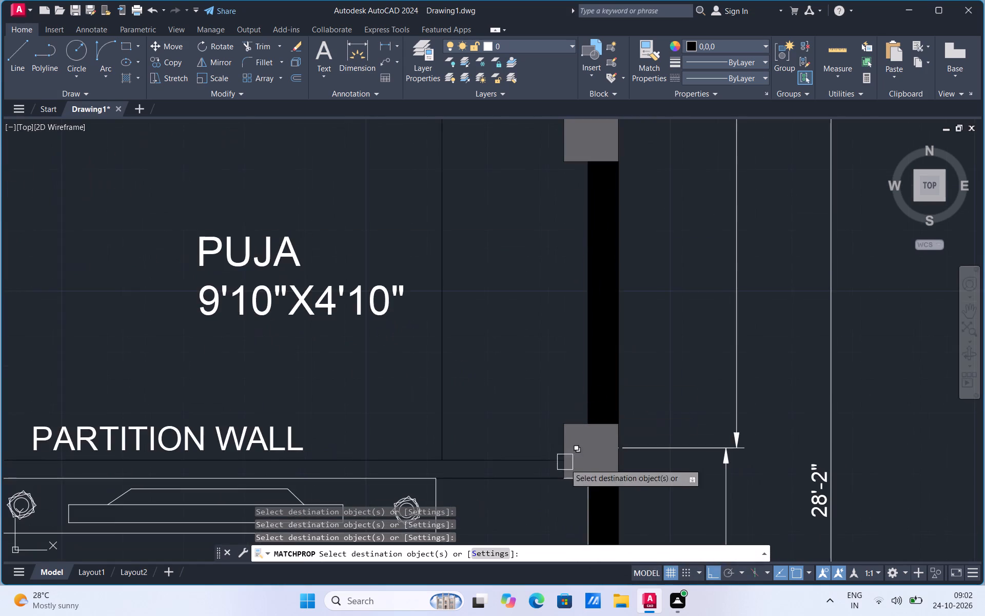
scroll(565, 479, "up", 2)
left_click(581, 480)
scroll(531, 339, "down", 2)
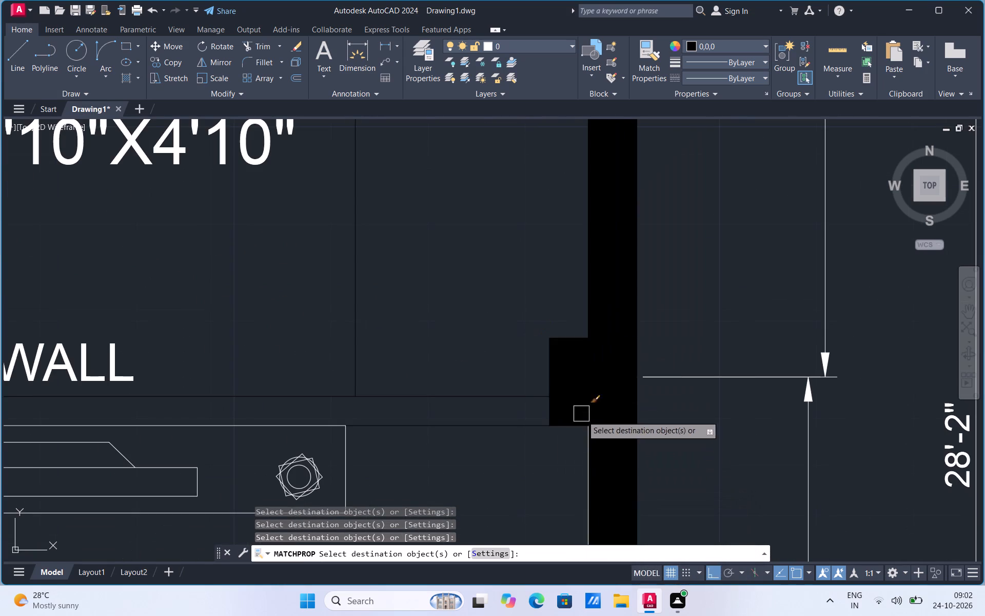
left_click(586, 451)
scroll(571, 259, "down", 5)
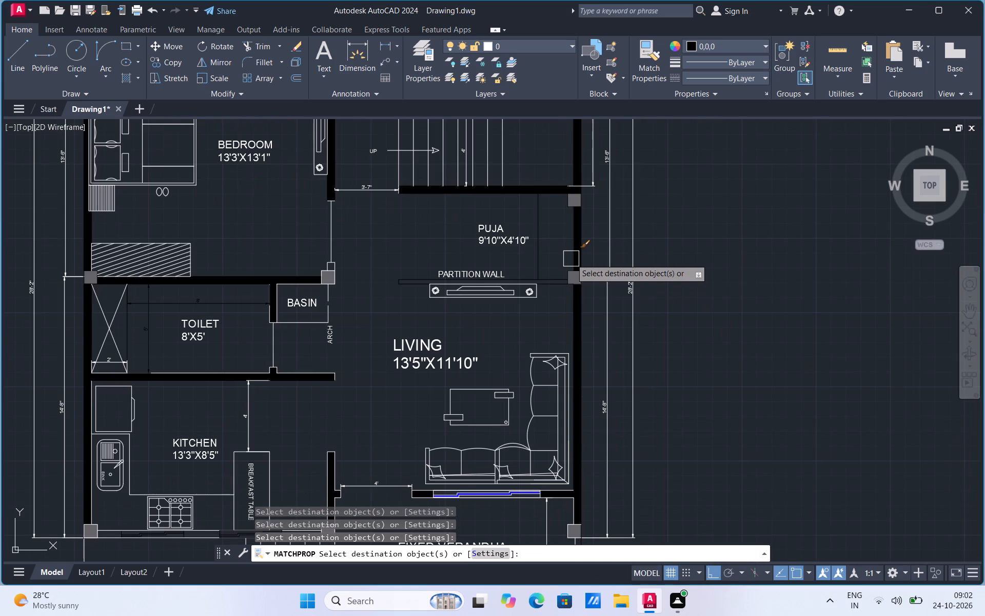
Match to black the outlines of the wall stubs on both sides of the 4' verandha opening and the wall beside the breakfast table.
scroll(552, 290, "down", 2)
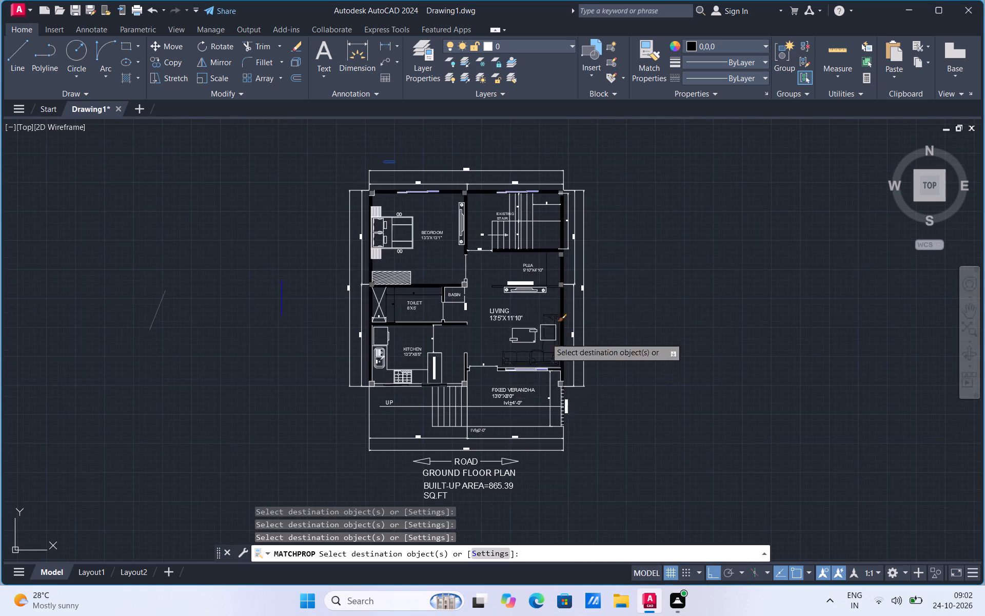
scroll(505, 381, "up", 4)
left_click(484, 344)
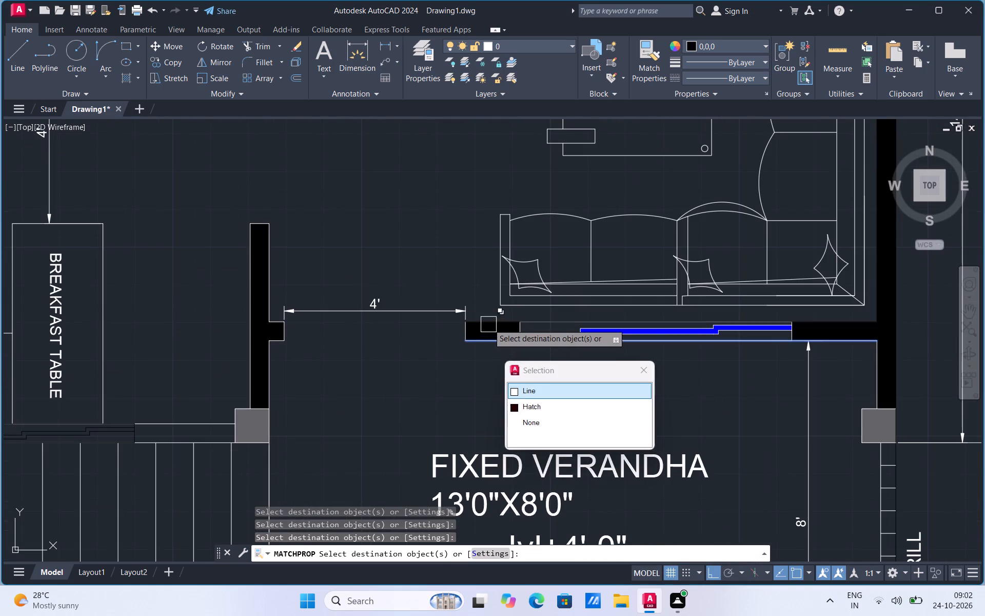
left_click(488, 324)
left_click(461, 331)
left_click(274, 281)
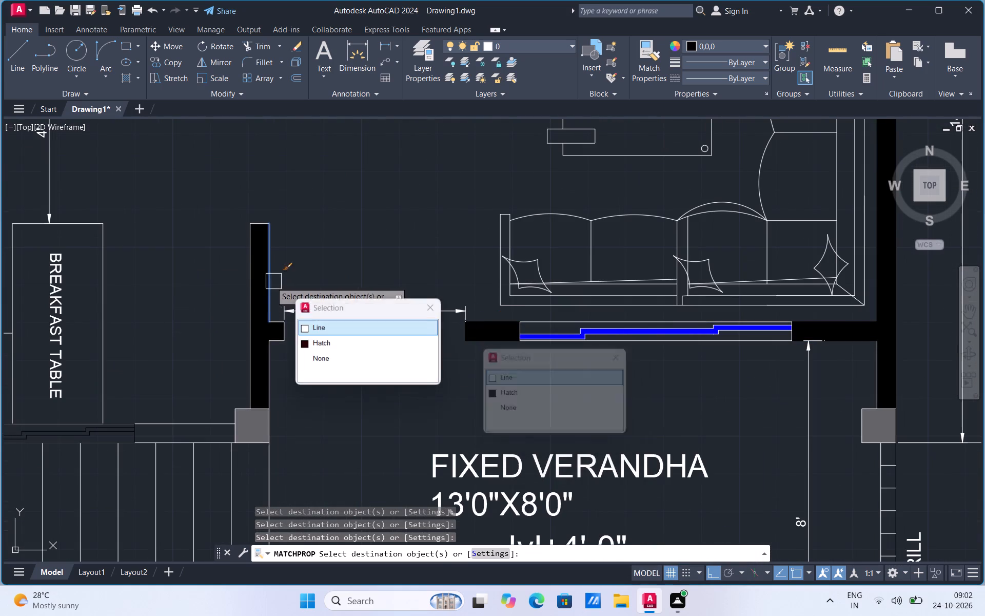
left_click(253, 299)
left_click(266, 223)
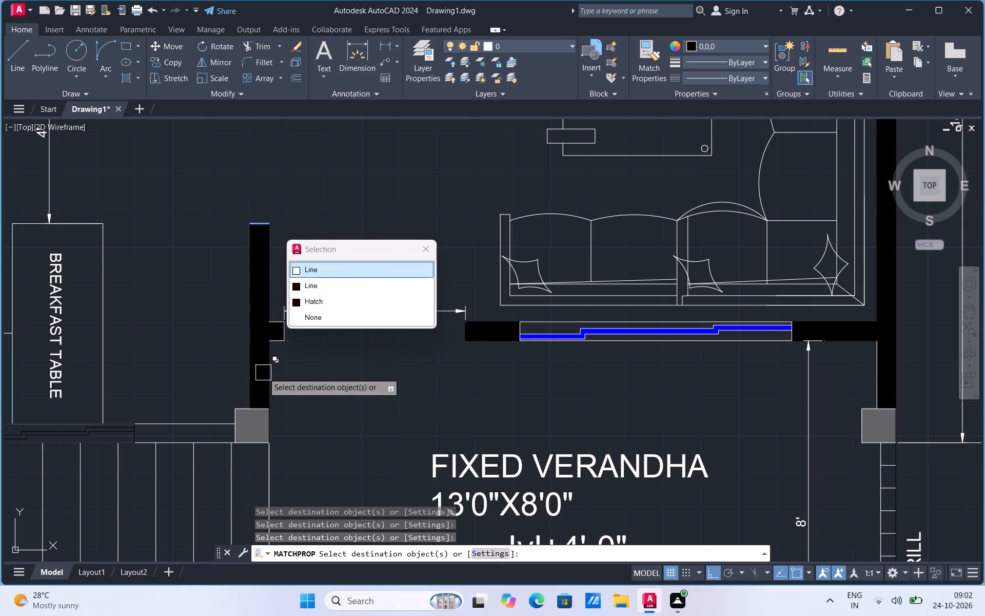
left_click(263, 373)
scroll(275, 343, "up", 2)
left_click(277, 336)
left_click(275, 309)
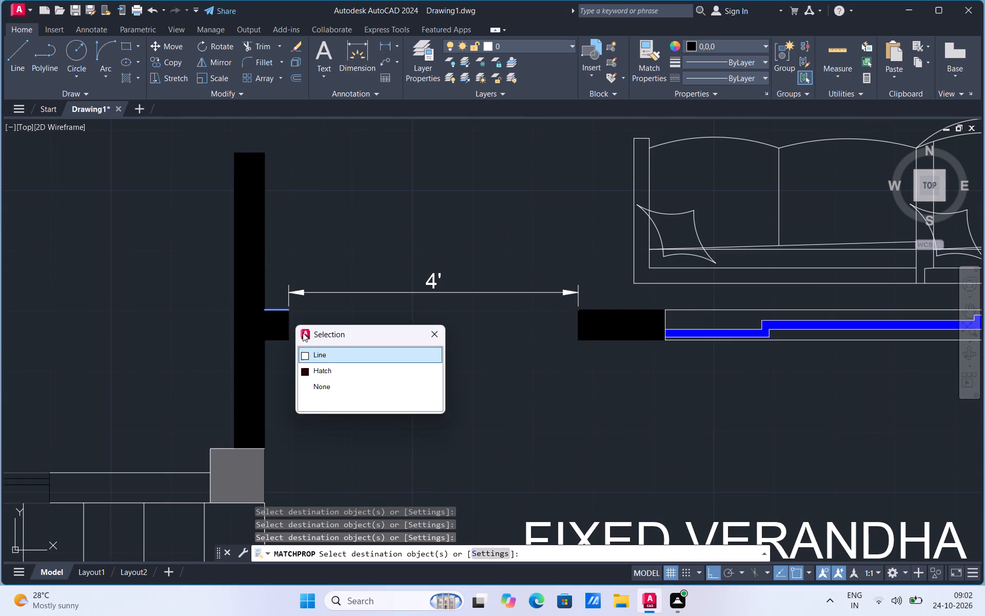
scroll(265, 310, "up", 2)
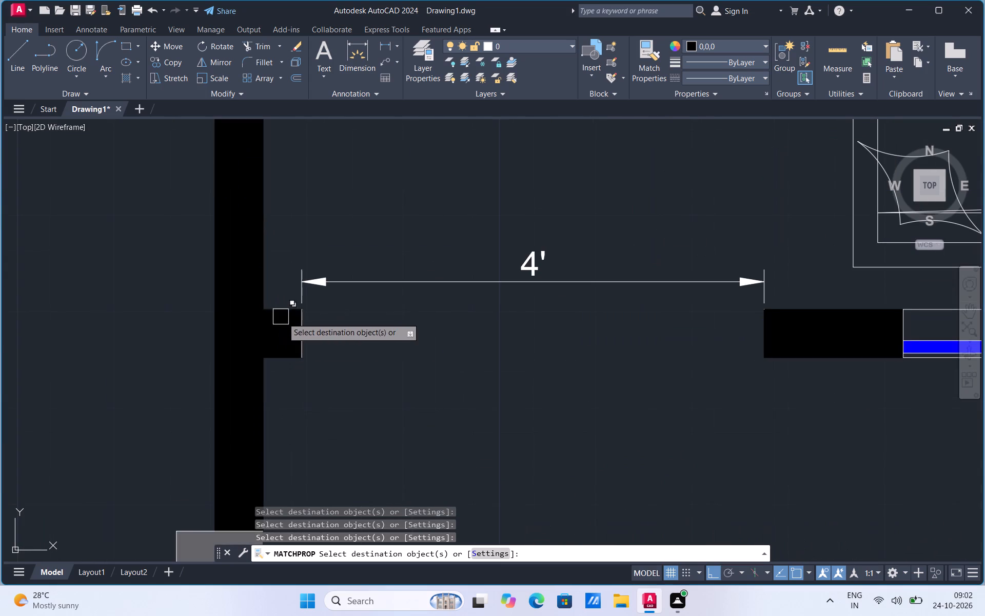
left_click(299, 335)
scroll(348, 312, "down", 3)
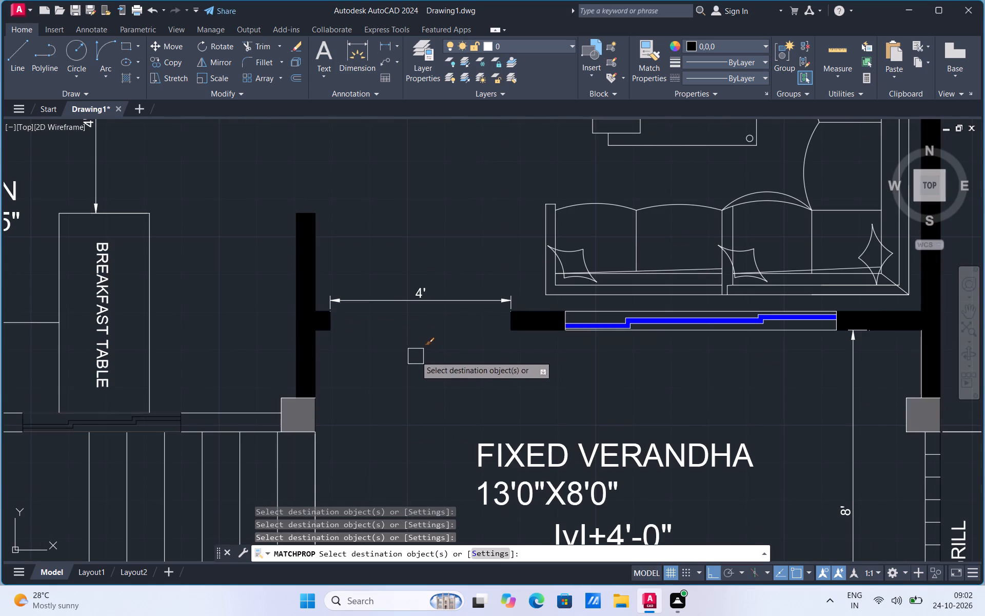
Match to black the frame lines around the living room's south window and the verandha's short east wall inner face.
scroll(378, 355, "down", 2)
scroll(536, 335, "up", 4)
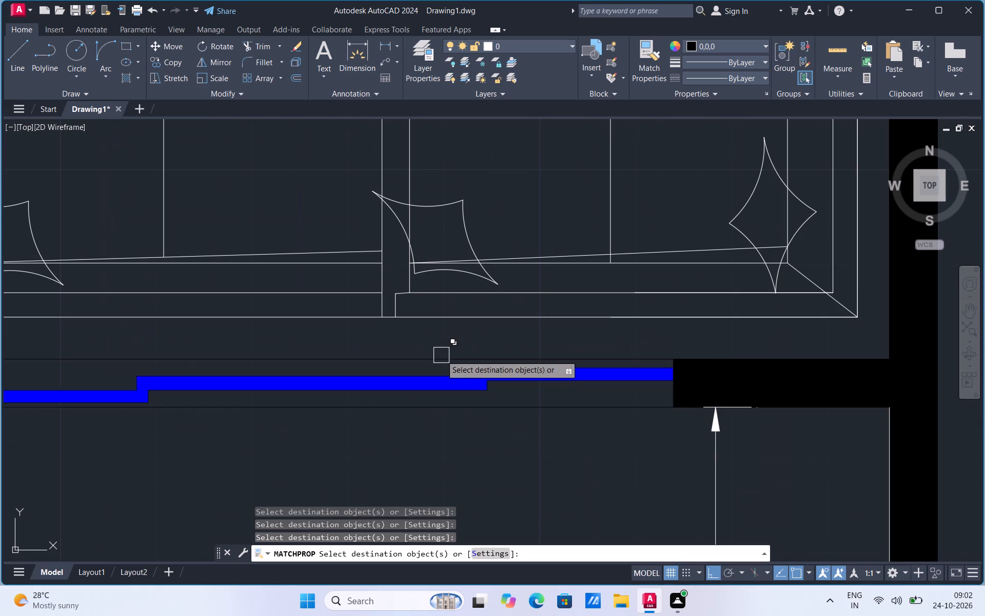
left_click(441, 355)
scroll(466, 346, "down", 3)
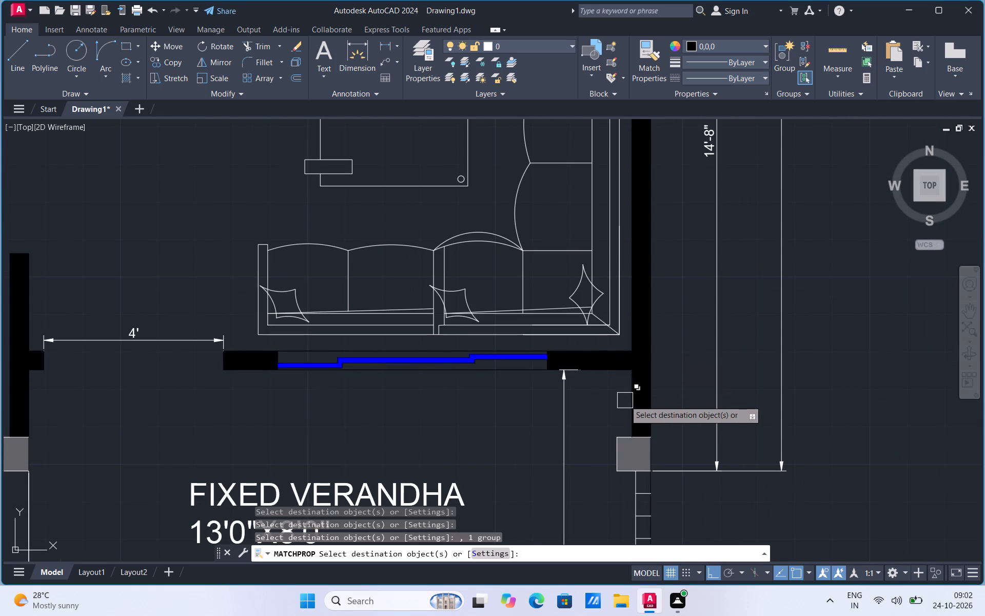
left_click(625, 400)
Match the east 14'-8" dimension, the verandha's 8' dimension and the outline of the verandha's northeast column to black.
scroll(610, 338, "down", 2)
left_click(676, 312)
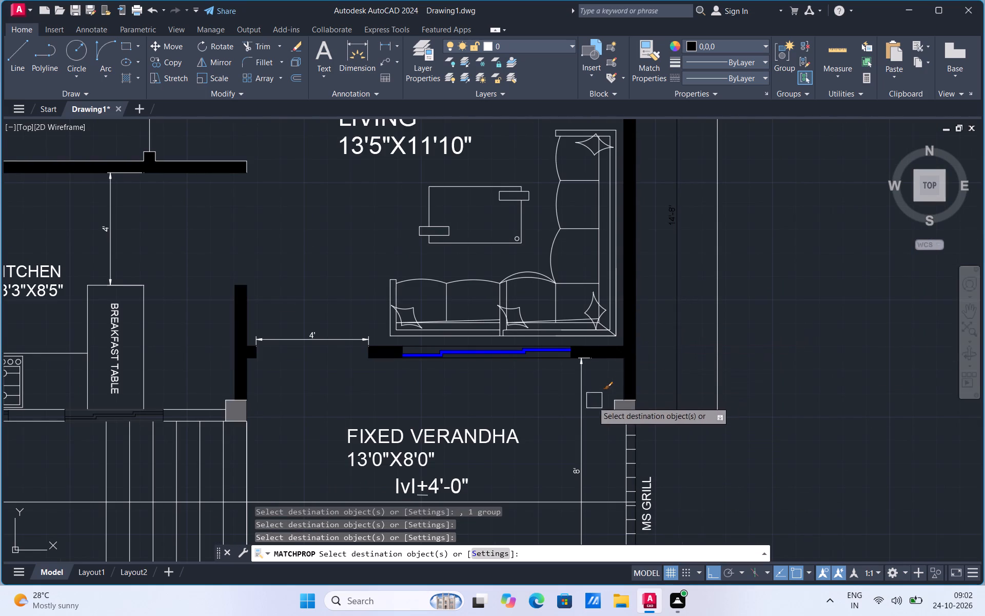
left_click(581, 412)
scroll(606, 411, "up", 3)
left_click(648, 376)
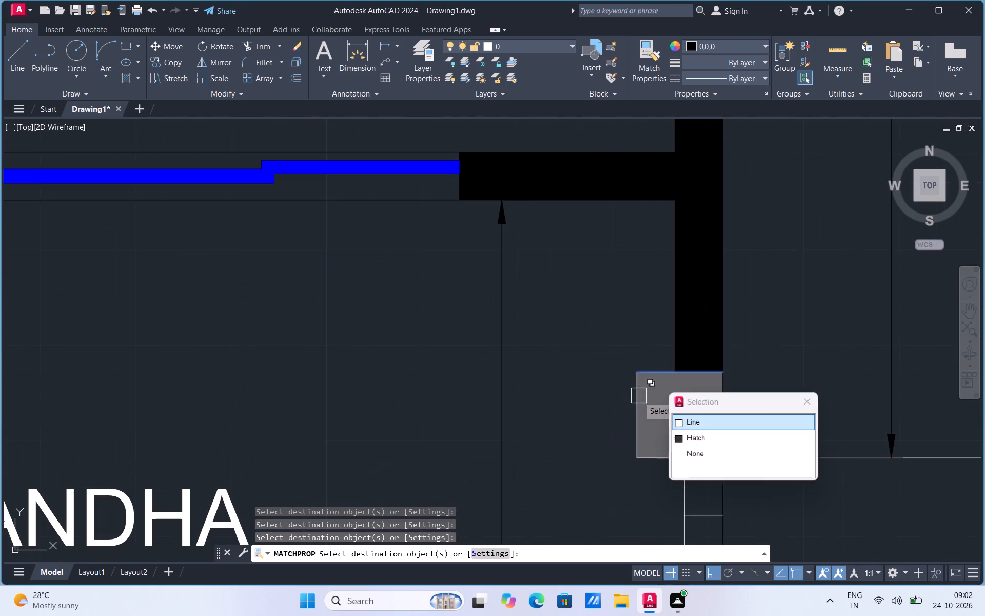
left_click(638, 399)
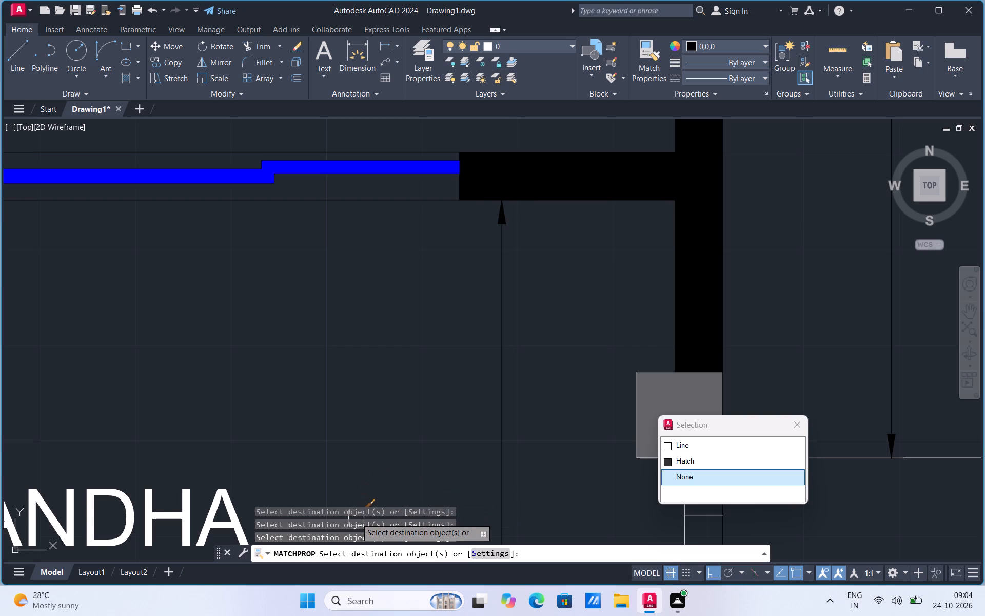
Match the north 27'-11" and 14'-1" dimensions and the west 13'-6" and 28'-2" dimensions to the black reference line's properties.
scroll(435, 379, "down", 2)
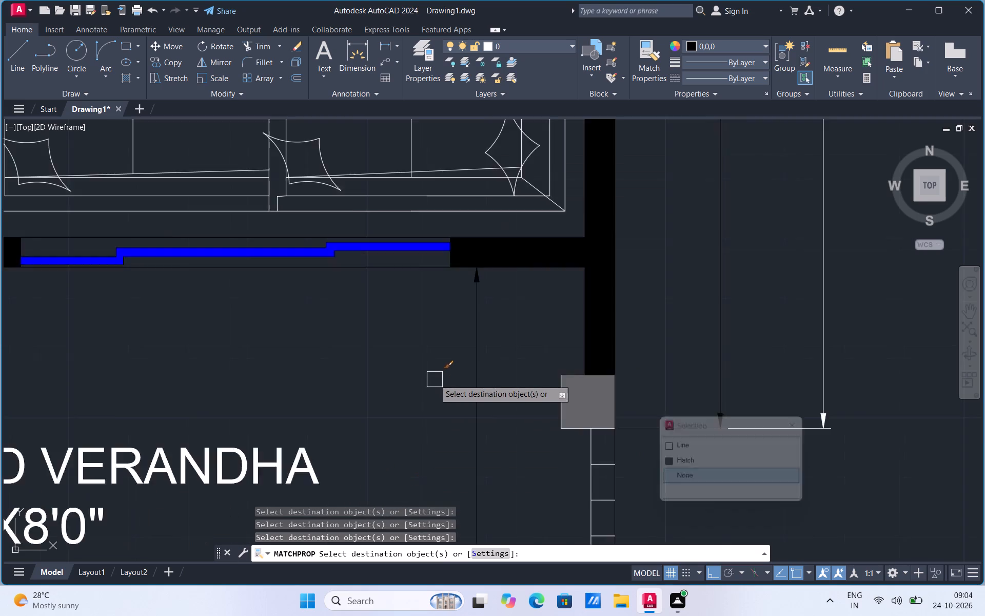
scroll(435, 379, "down", 3)
scroll(460, 357, "up", 2)
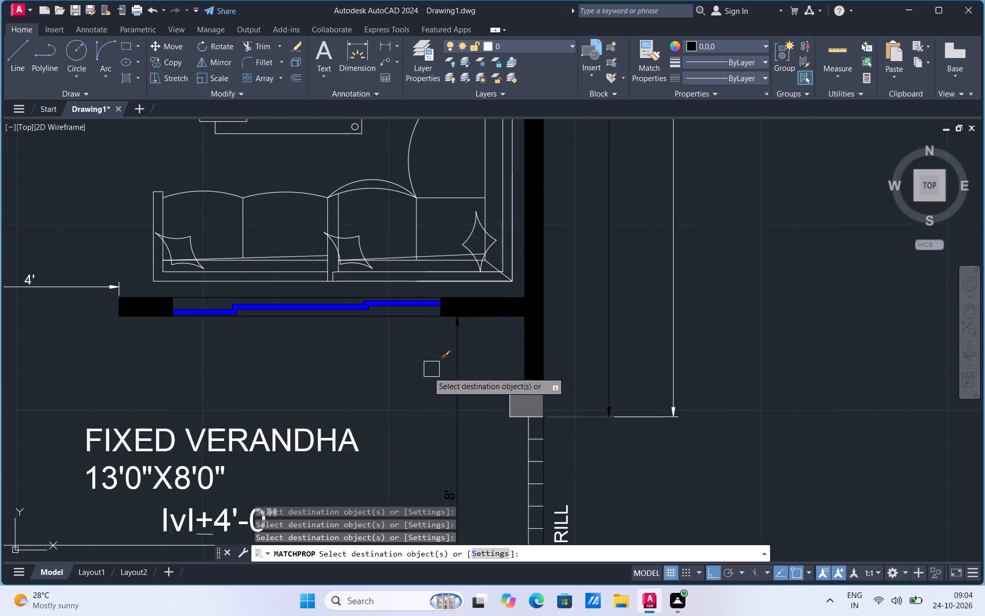
scroll(446, 390, "up", 4)
scroll(476, 353, "up", 2)
scroll(476, 353, "down", 12)
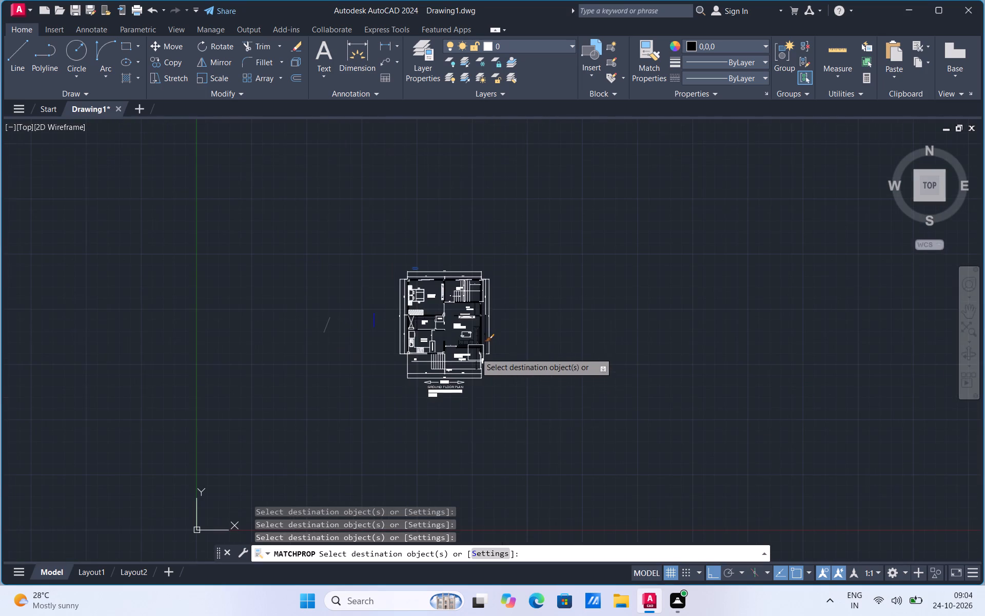
scroll(426, 288, "up", 4)
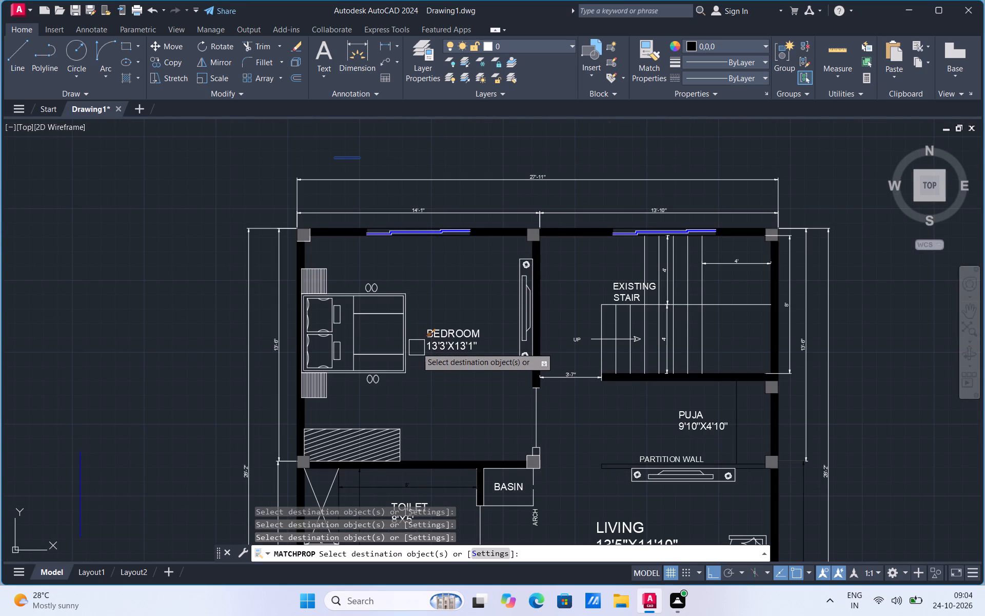
left_click(452, 181)
left_click(446, 207)
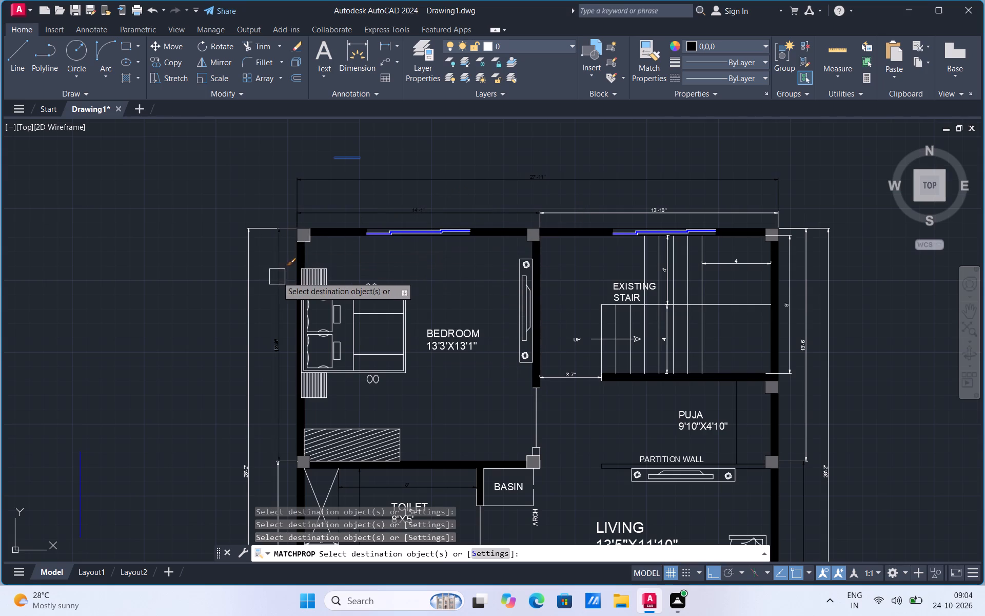
left_click(277, 277)
left_click(248, 297)
Match the remaining outline lines of the bedroom's northwest corner column to black and finish property matching.
scroll(326, 238, "up", 2)
left_click(287, 238)
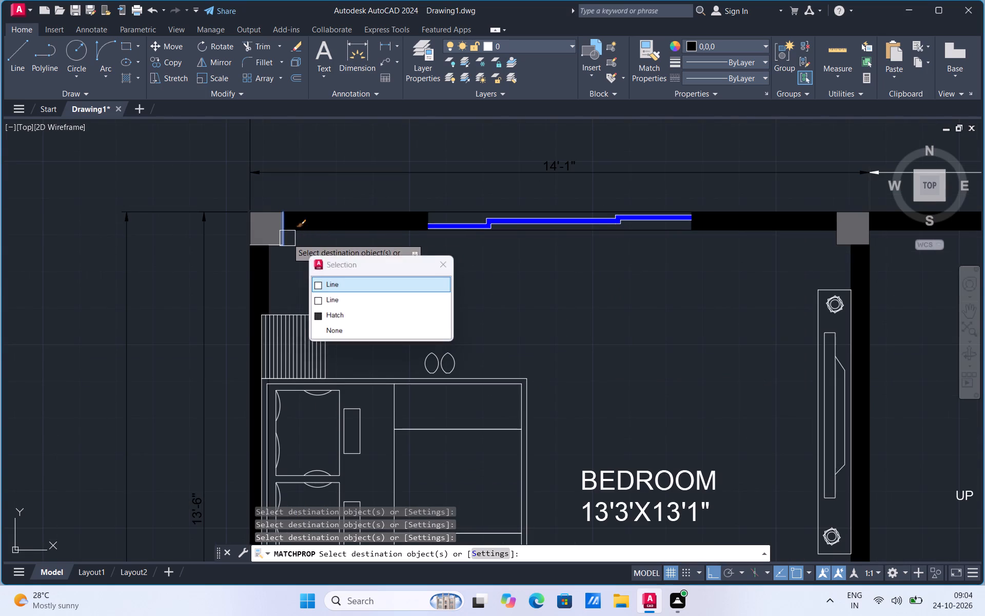
scroll(281, 246, "up", 3)
left_click(267, 245)
scroll(284, 252, "down", 3)
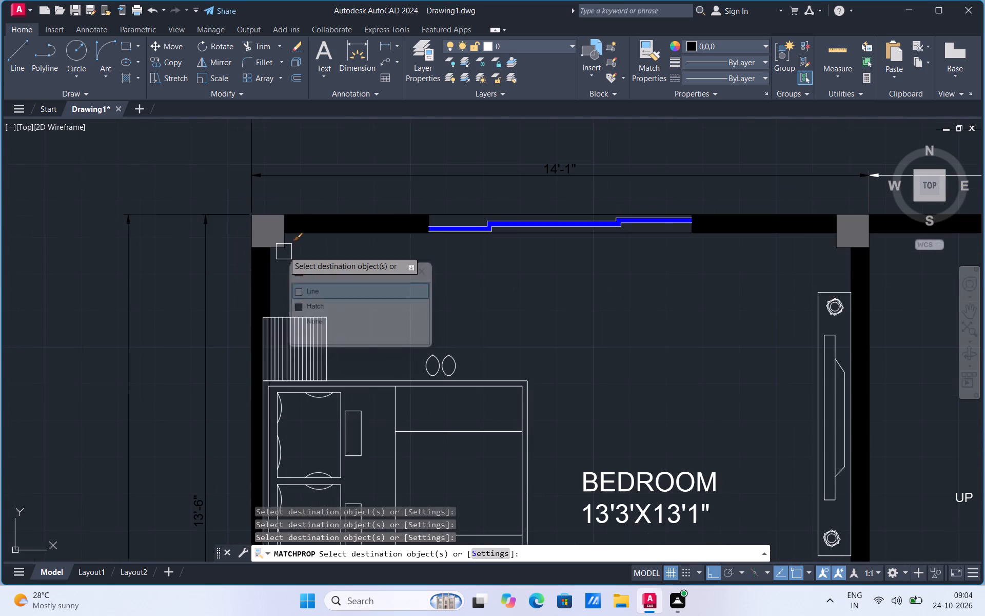
scroll(284, 252, "down", 1)
key("Escape")
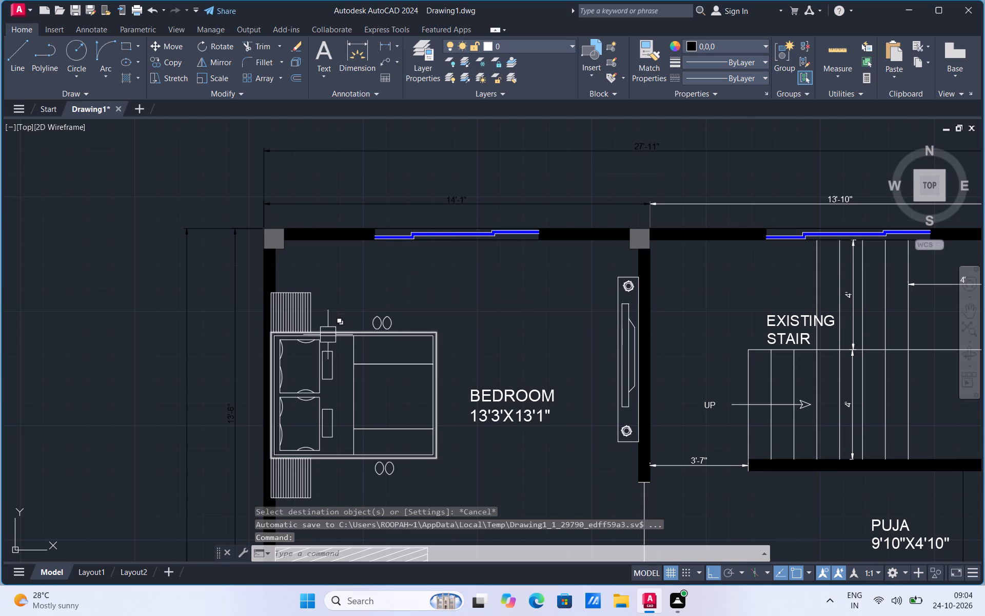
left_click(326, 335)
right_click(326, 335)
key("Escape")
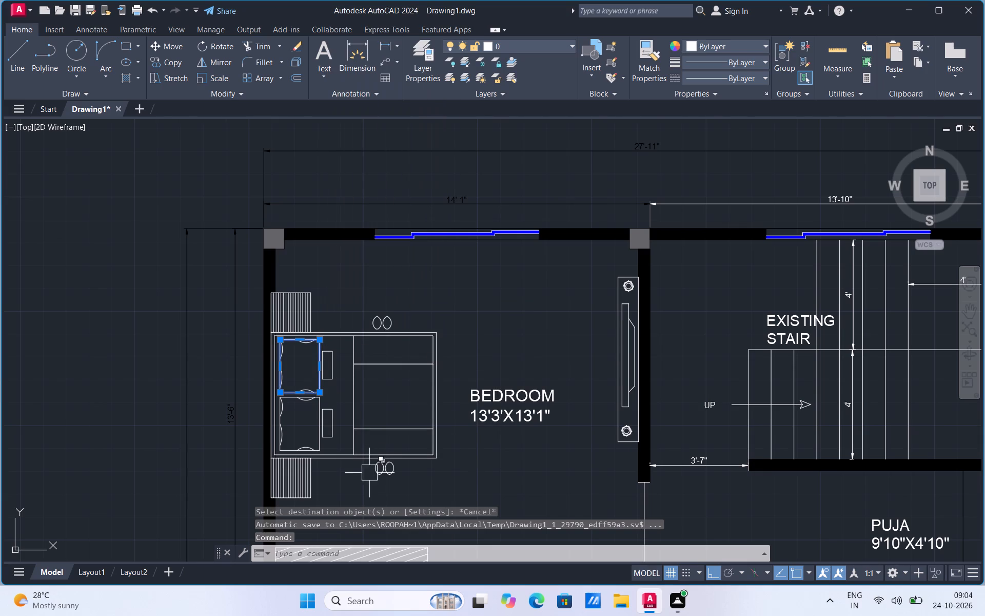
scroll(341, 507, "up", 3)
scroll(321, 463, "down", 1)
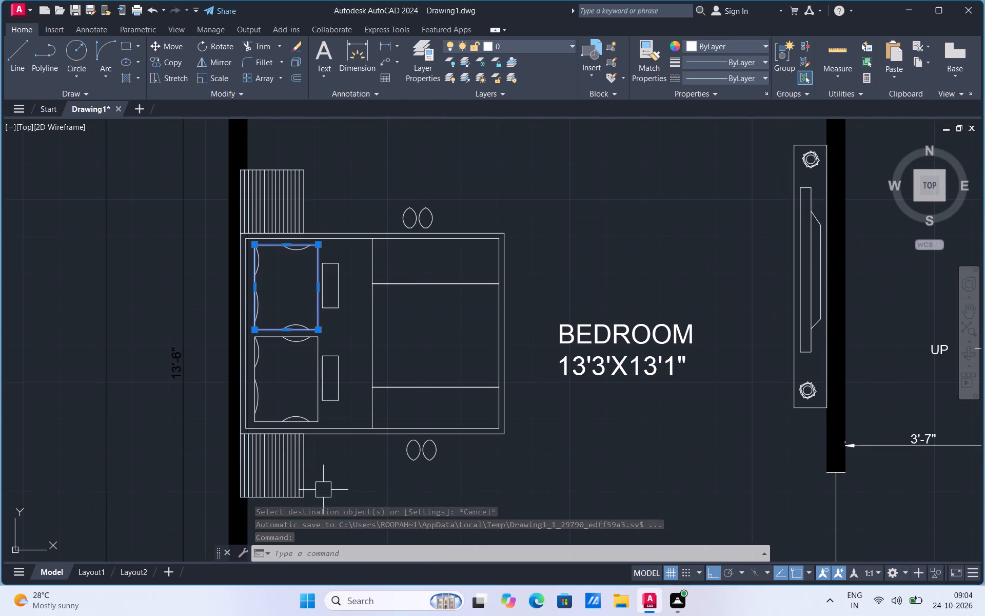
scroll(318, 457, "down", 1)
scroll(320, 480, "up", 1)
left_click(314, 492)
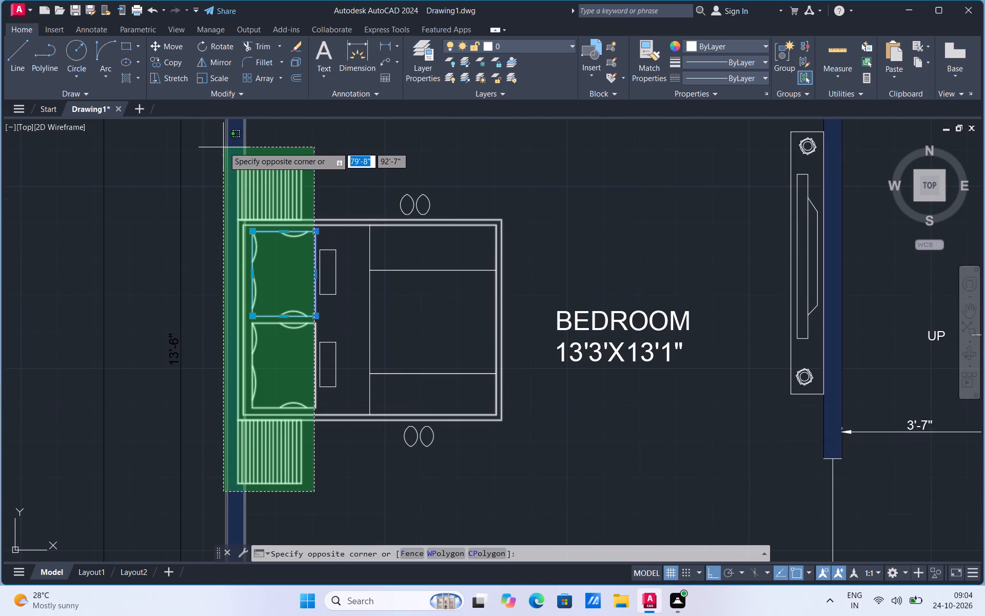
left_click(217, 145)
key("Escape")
Select the slat lines and outer edges of the striped bedside table north of the bed.
left_click(288, 209)
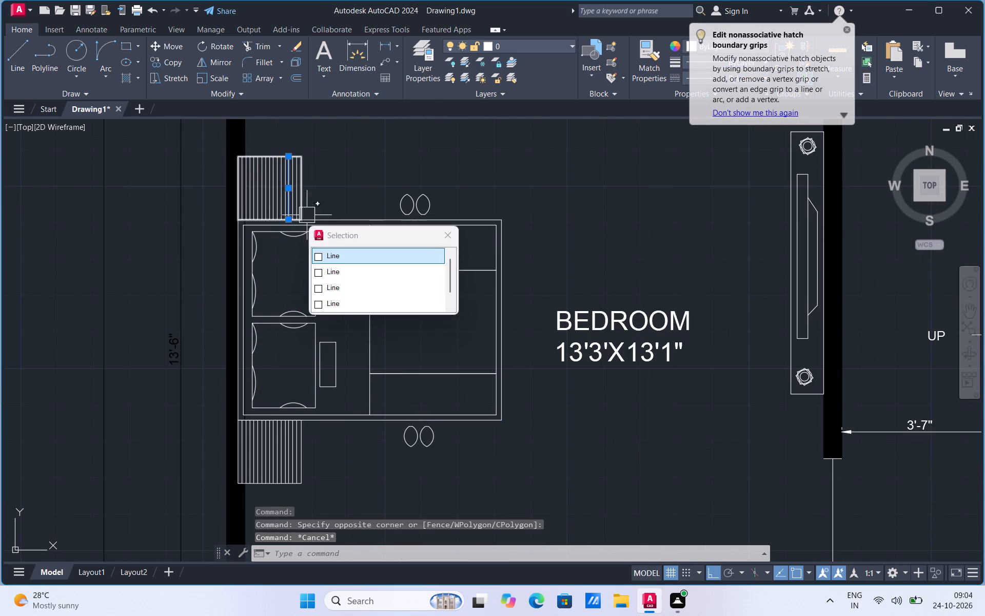
left_click(301, 200)
scroll(270, 162, "up", 3)
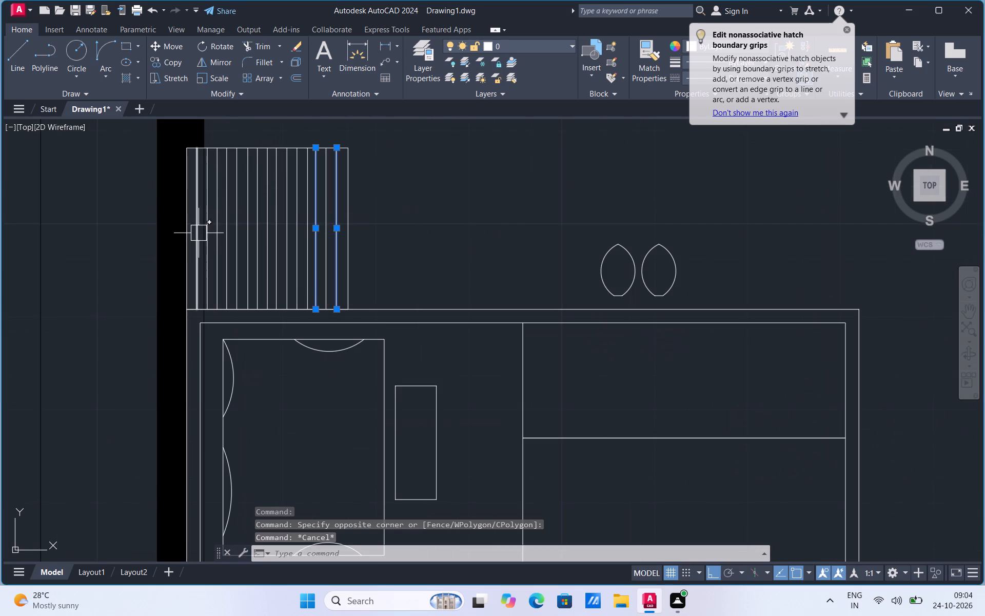
left_click(199, 233)
left_click(206, 200)
left_click(218, 184)
left_click(228, 177)
left_click(235, 186)
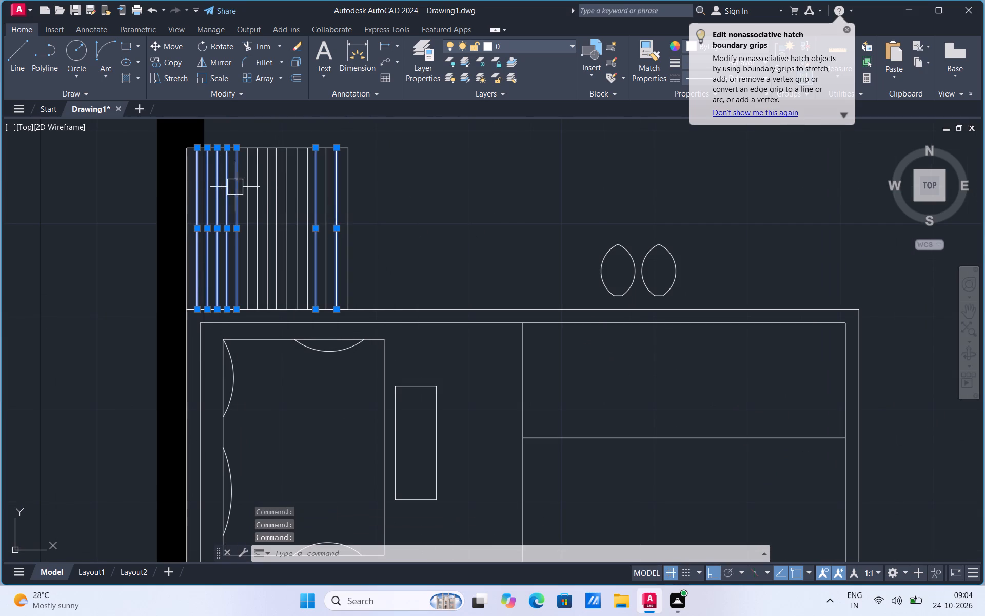
left_click(255, 197)
left_click(271, 197)
left_click(288, 200)
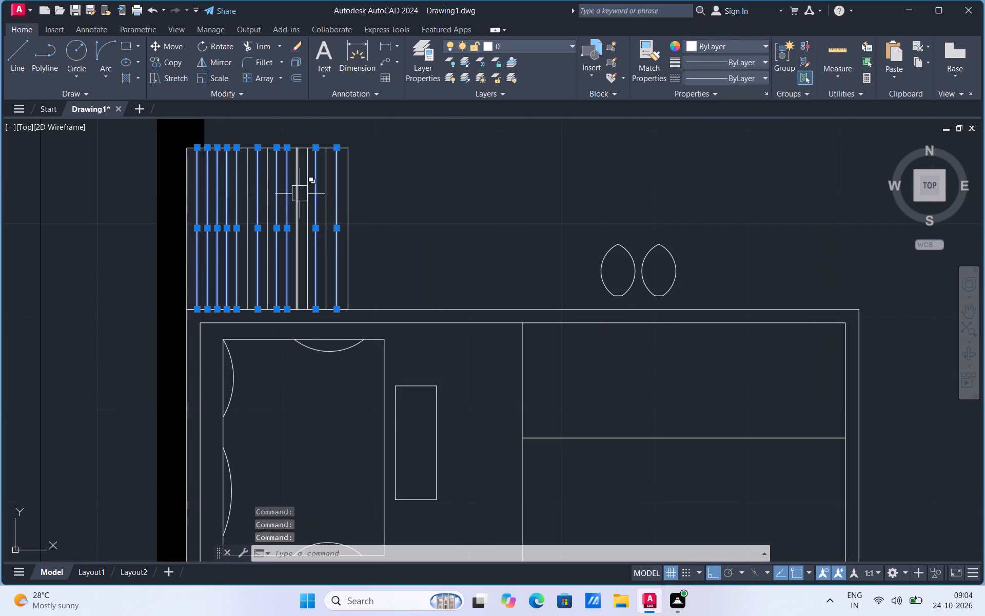
left_click(305, 191)
left_click(298, 196)
left_click(250, 200)
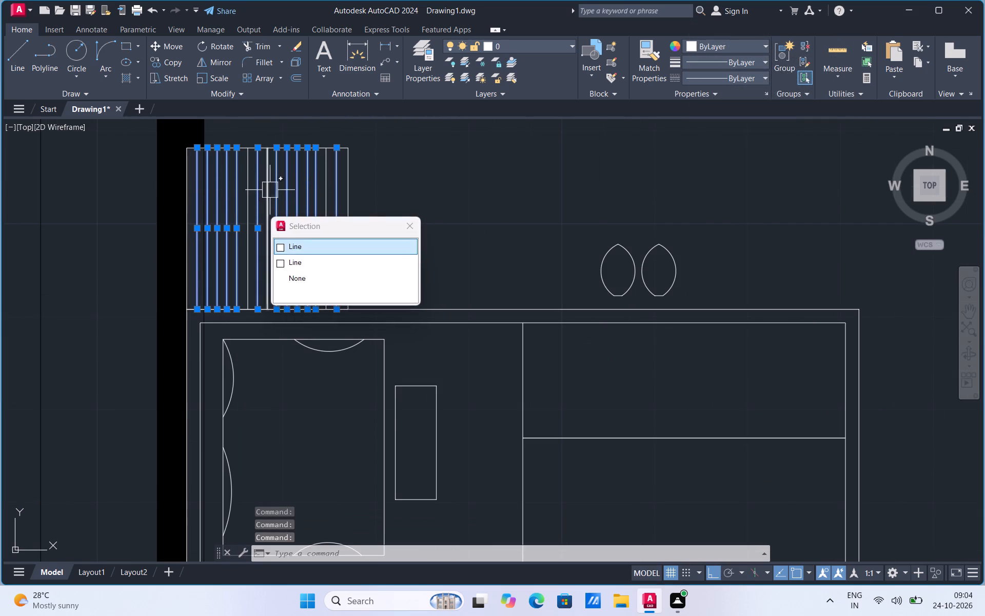
left_click(270, 189)
left_click(247, 199)
left_click(270, 179)
left_click(353, 174)
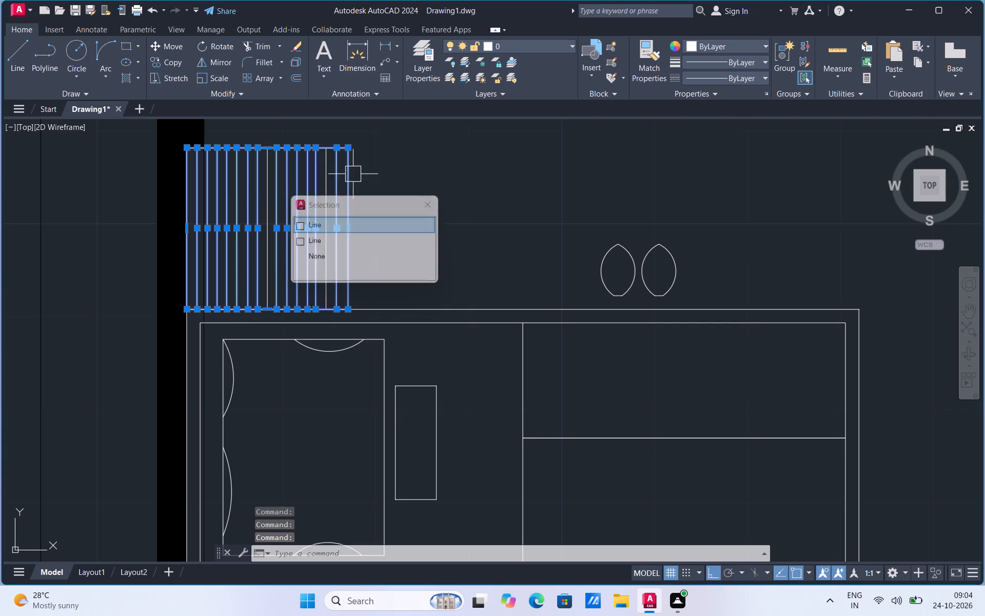
left_click(270, 184)
left_click(266, 249)
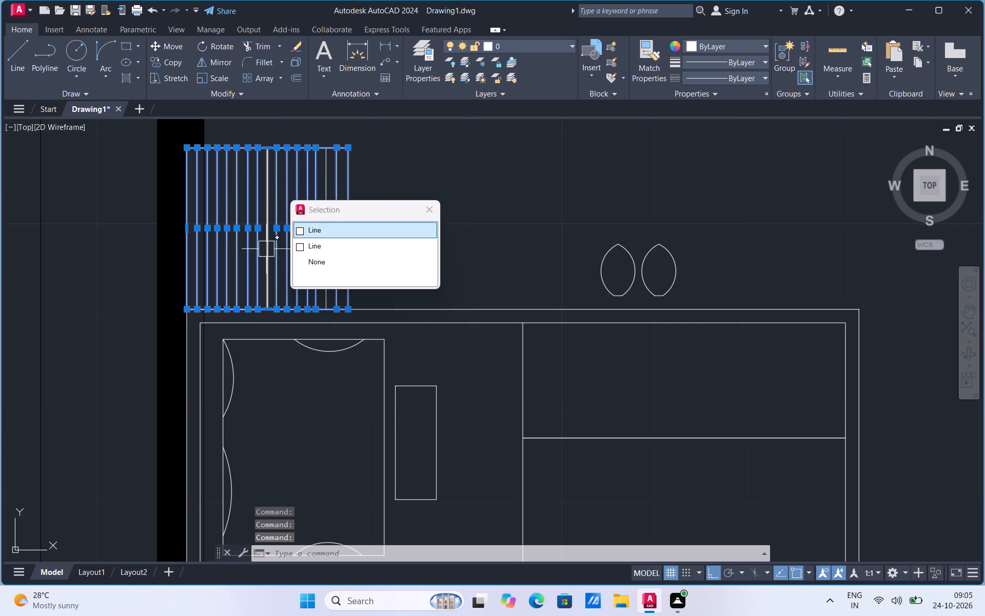
Add the bed's double outline, north pillow, north cushion rectangle, upper blanket lines and north slippers to the selection.
scroll(291, 178, "down", 1)
left_click(305, 278)
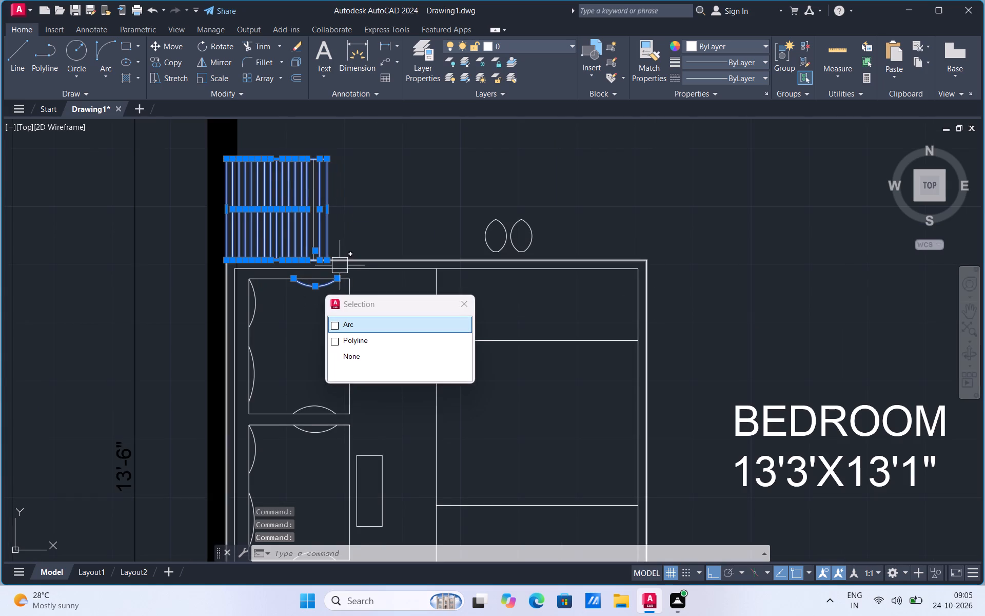
left_click(340, 265)
left_click(353, 273)
left_click(261, 270)
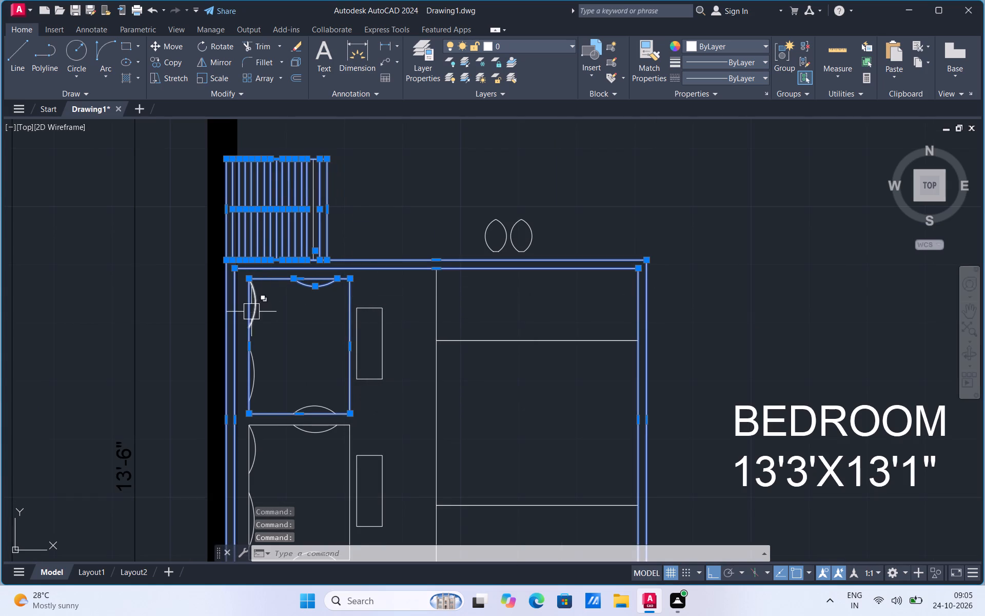
left_click(259, 295)
left_click(258, 372)
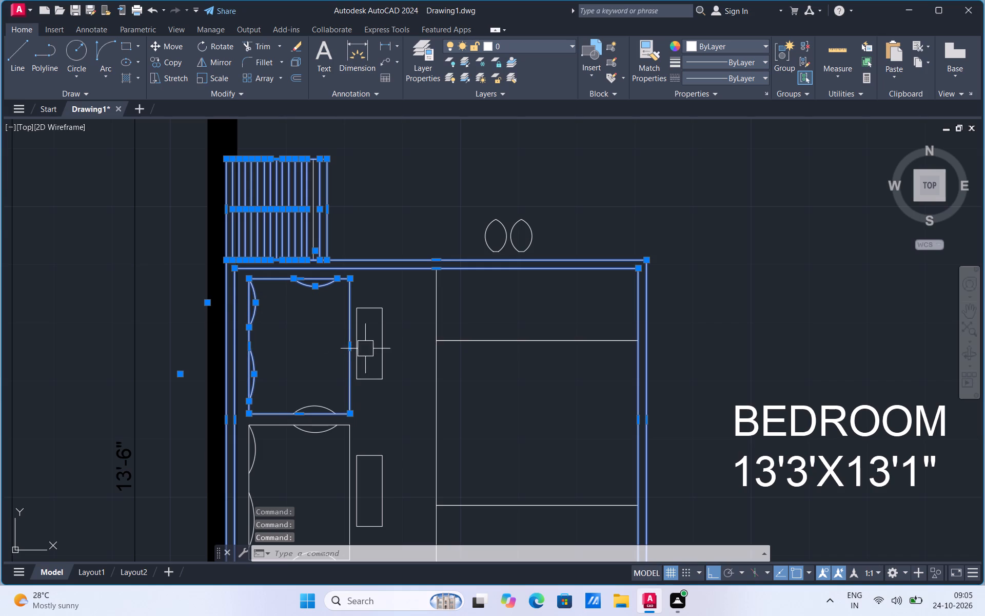
left_click(365, 348)
left_click(357, 382)
left_click(448, 349)
left_click(429, 379)
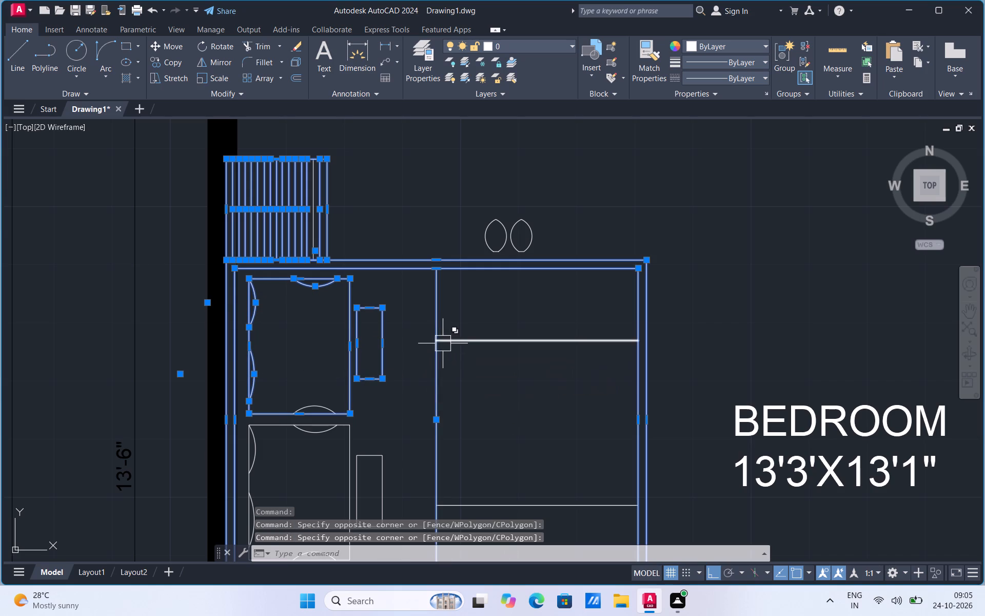
left_click(443, 343)
left_click(483, 237)
Add the south cushion rectangle, south pillow, remaining pillow arcs, lower blanket line and south slippers to the selection.
scroll(472, 208, "down", 1)
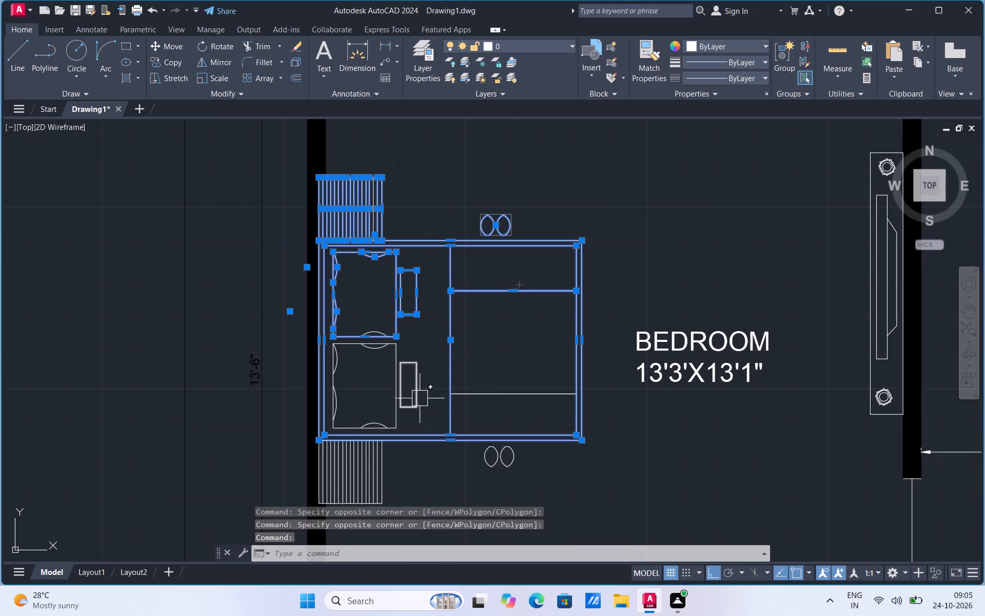
left_click(419, 398)
scroll(375, 432, "up", 1)
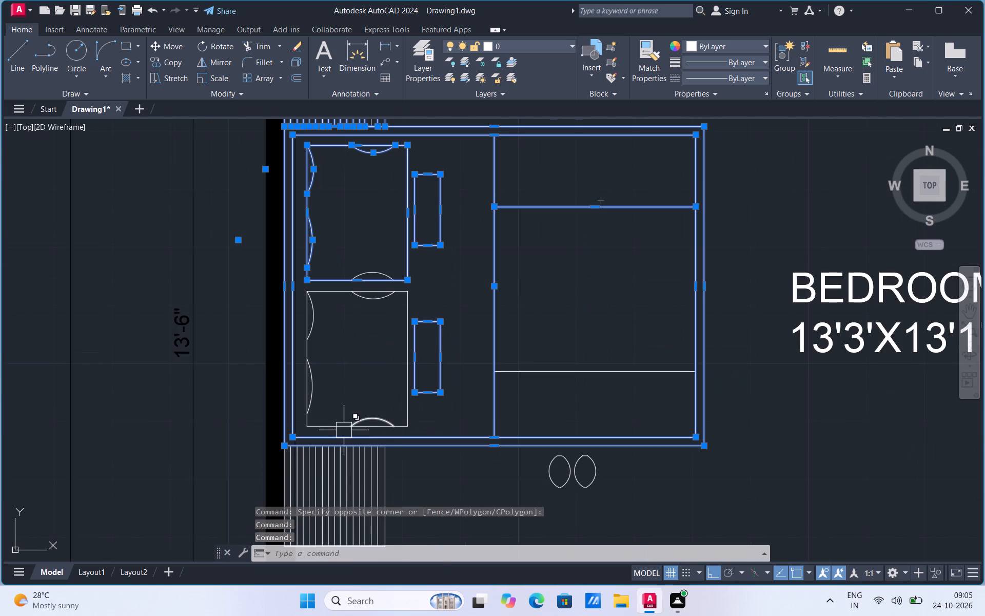
left_click(342, 428)
left_click(319, 405)
left_click(307, 378)
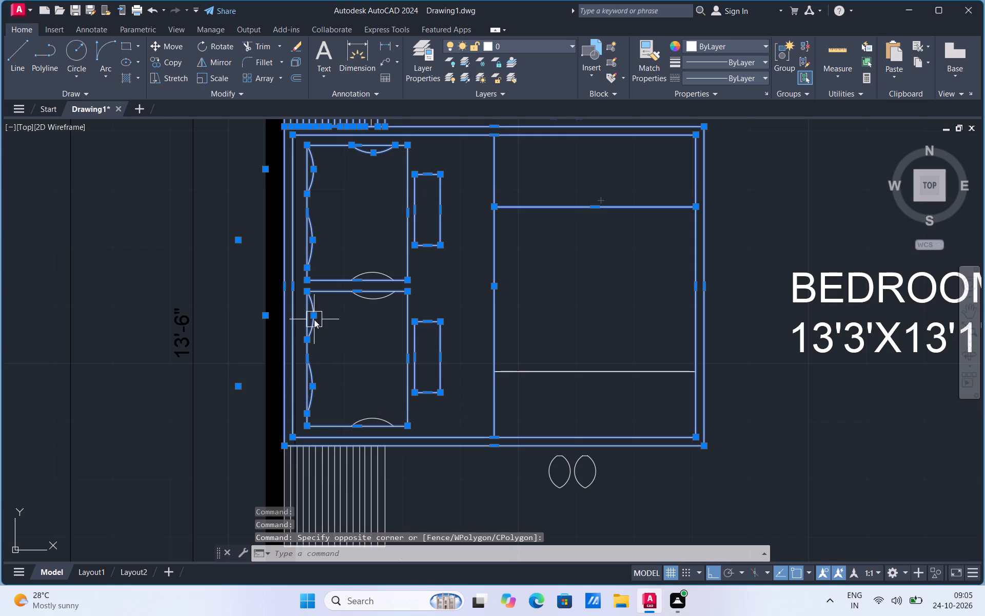
left_click(314, 319)
left_click(368, 300)
left_click(379, 268)
left_click(376, 413)
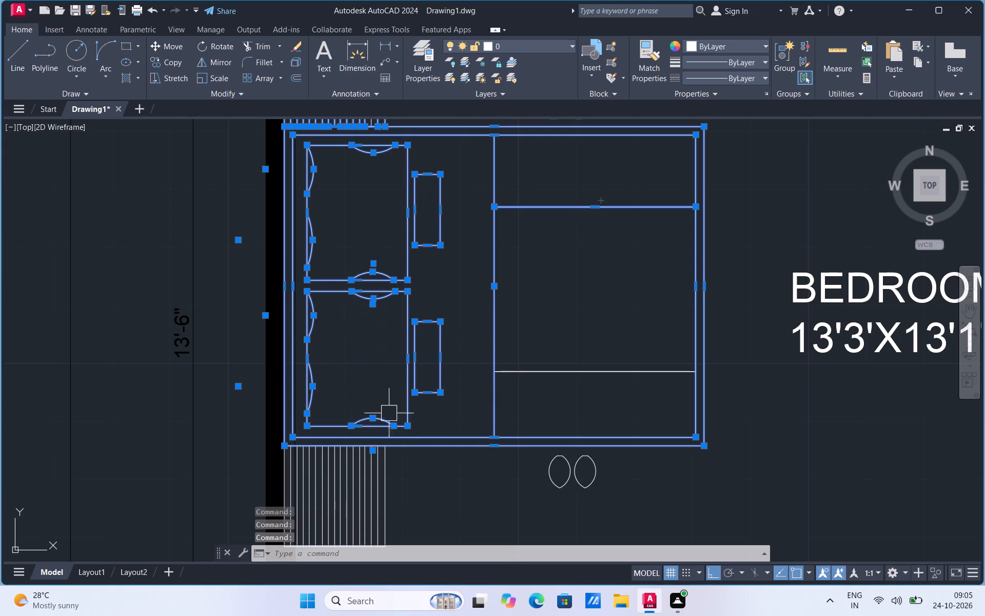
left_click_drag(523, 372, 523, 376)
left_click(549, 479)
Add the slat lines and both side edges of the striped bedside table south of the bed to the selection.
scroll(365, 271, "down", 1)
scroll(366, 409, "up", 1)
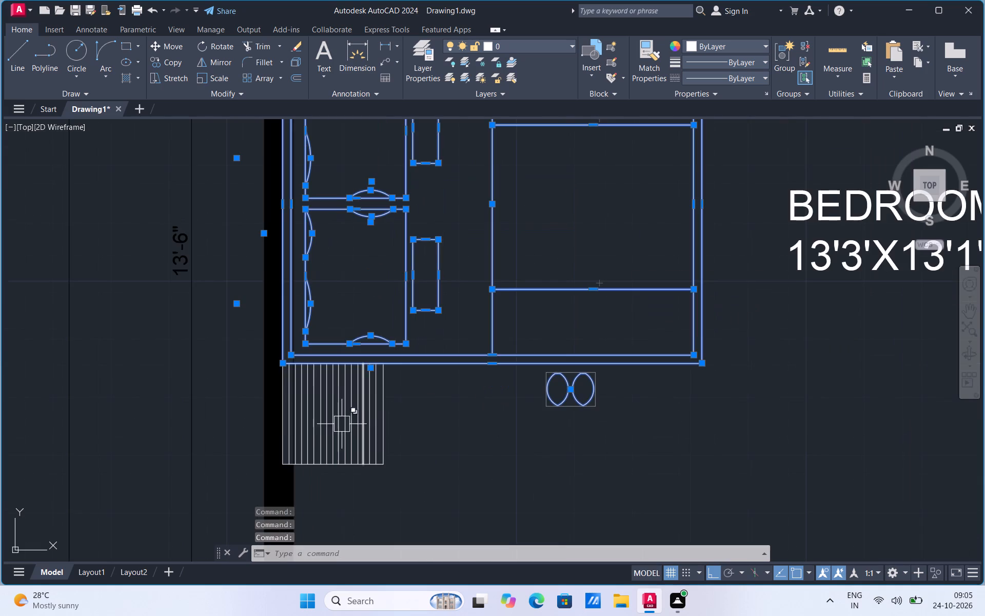
scroll(299, 439, "up", 3)
left_click(258, 431)
left_click(276, 415)
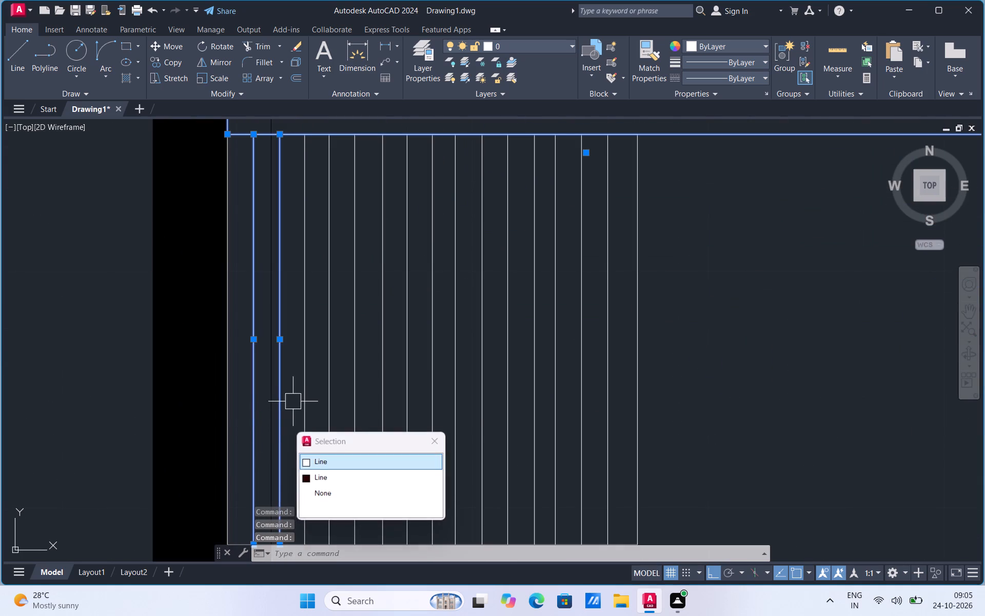
left_click(297, 398)
left_click(307, 390)
left_click(307, 383)
left_click(333, 375)
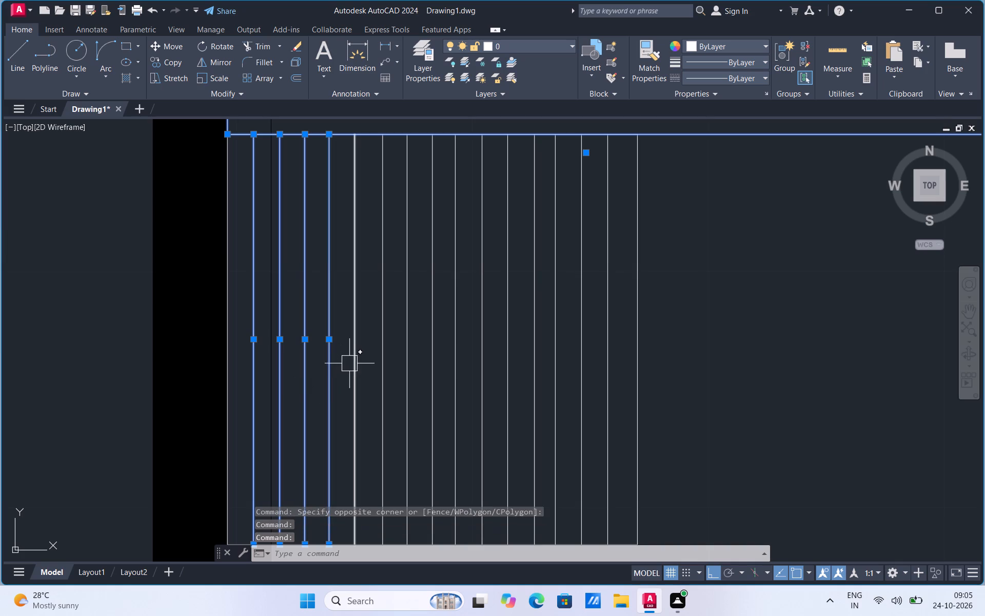
left_click(356, 356)
left_click(381, 344)
left_click(405, 337)
left_click(442, 336)
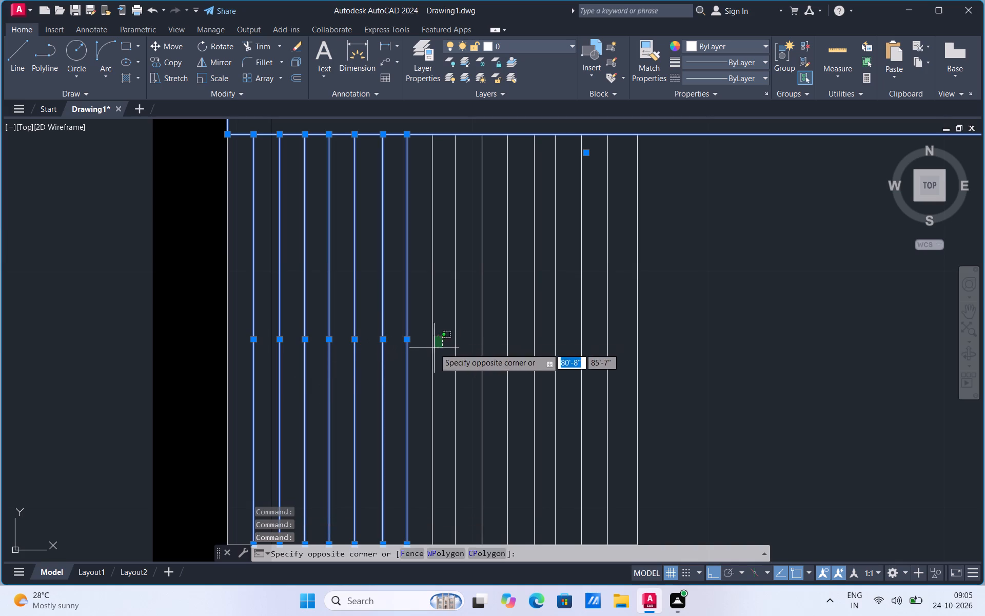
left_click(431, 351)
left_click(447, 343)
left_click(455, 348)
left_click(460, 355)
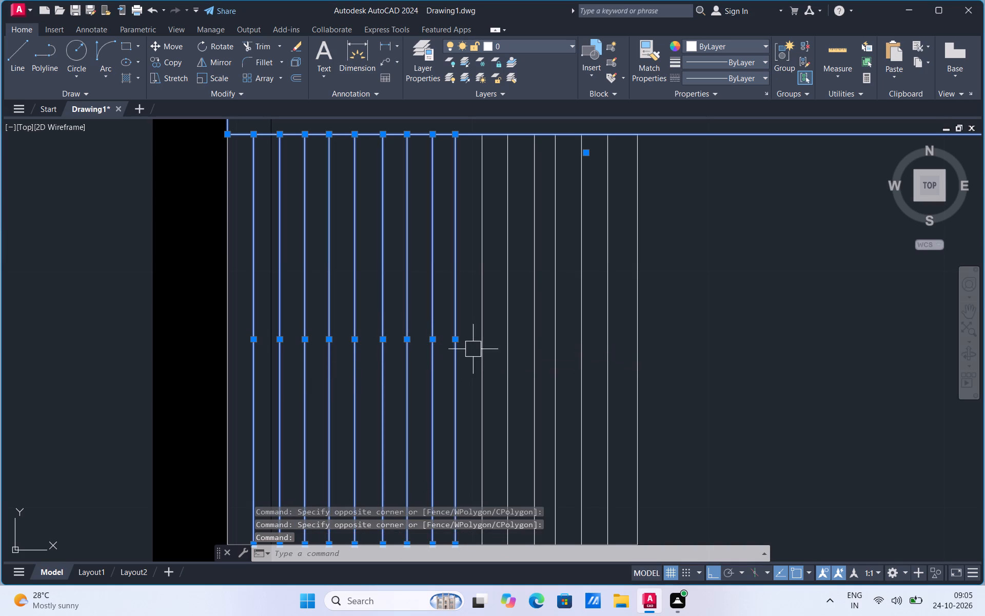
left_click(480, 346)
left_click(504, 344)
left_click(538, 350)
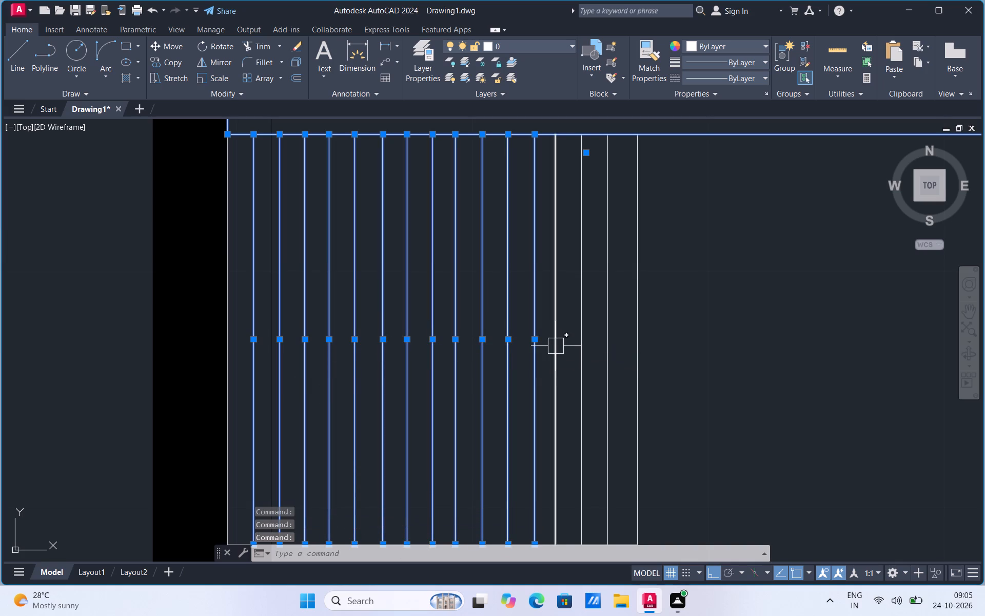
left_click(556, 346)
left_click(582, 343)
left_click(605, 349)
left_click(636, 350)
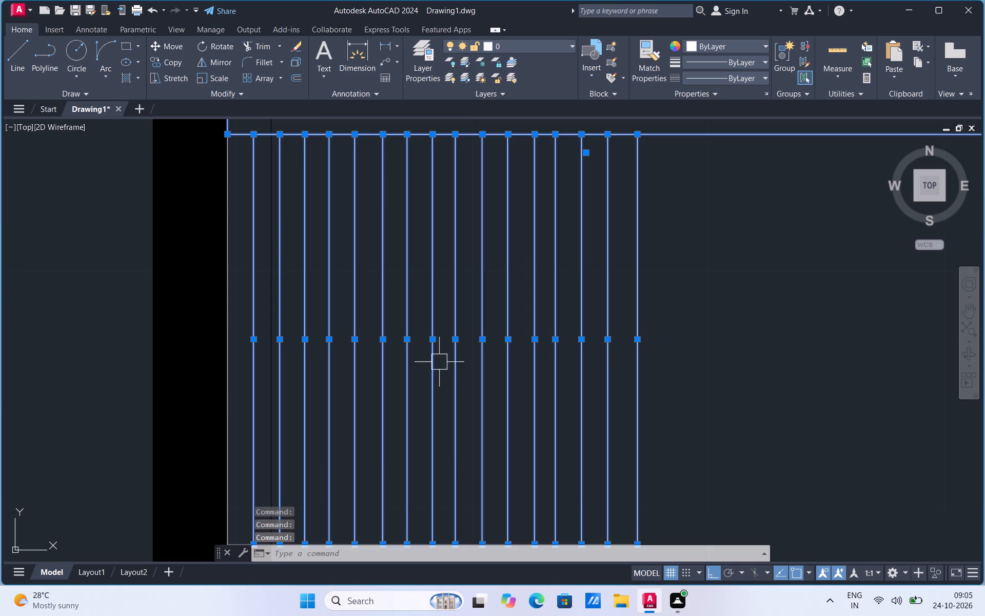
scroll(301, 354, "down", 1)
left_click(258, 364)
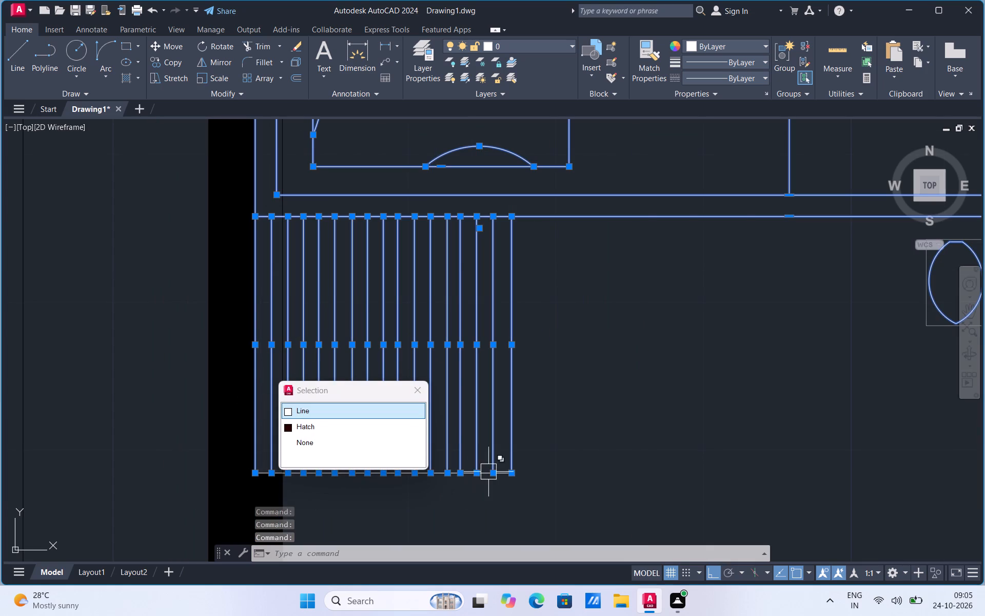
Include the south bedside table's bottom edge and move the whole bed set a short distance east, clear of the bedroom's west wall.
scroll(490, 472, "up", 1)
scroll(490, 472, "down", 7)
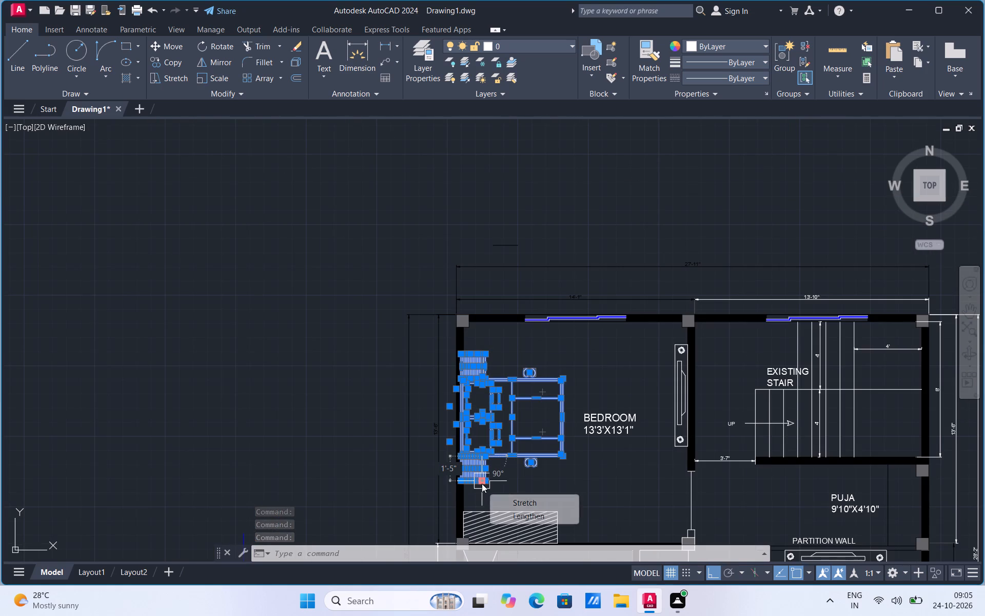
scroll(482, 484, "up", 13)
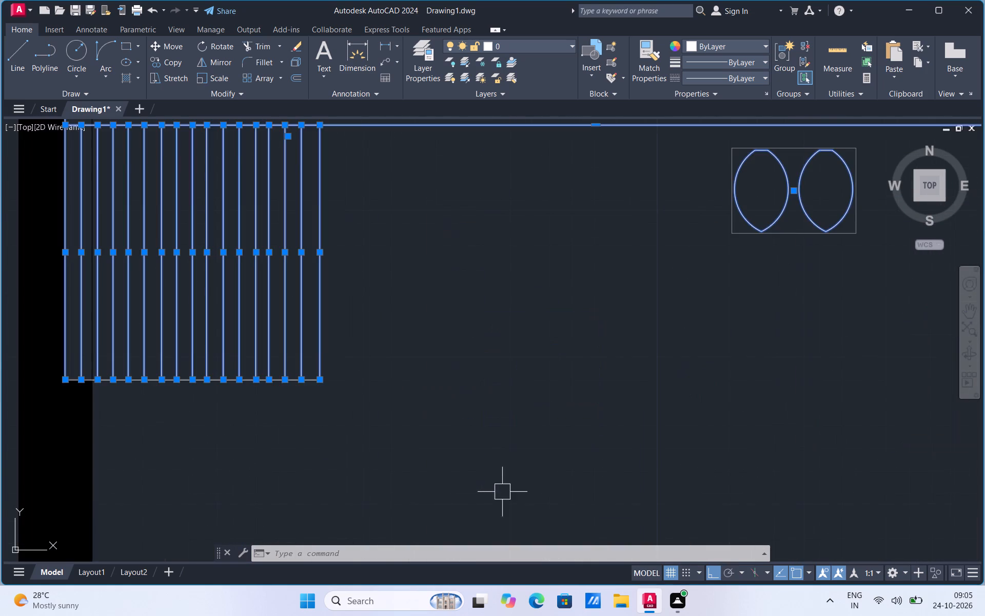
scroll(238, 412, "up", 2)
scroll(238, 412, "down", 1)
scroll(250, 366, "down", 7)
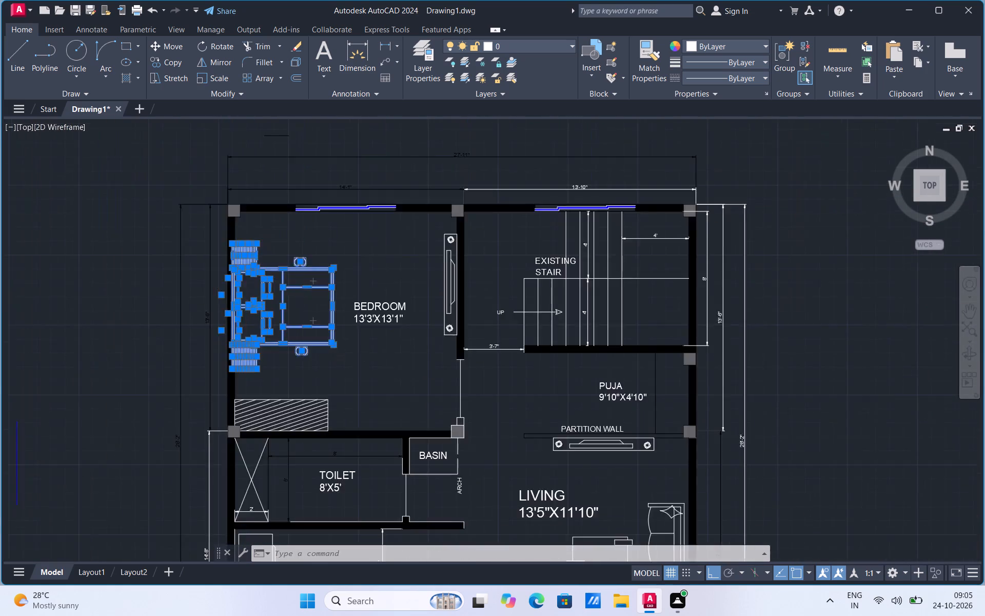
scroll(249, 371, "up", 8)
left_click(246, 329)
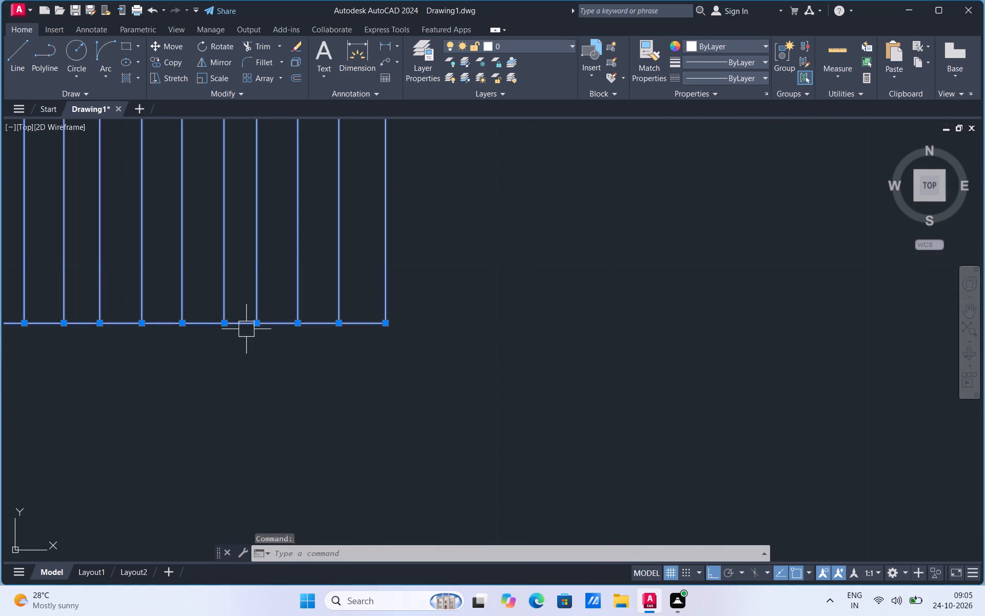
scroll(300, 443, "down", 6)
scroll(325, 338, "up", 3)
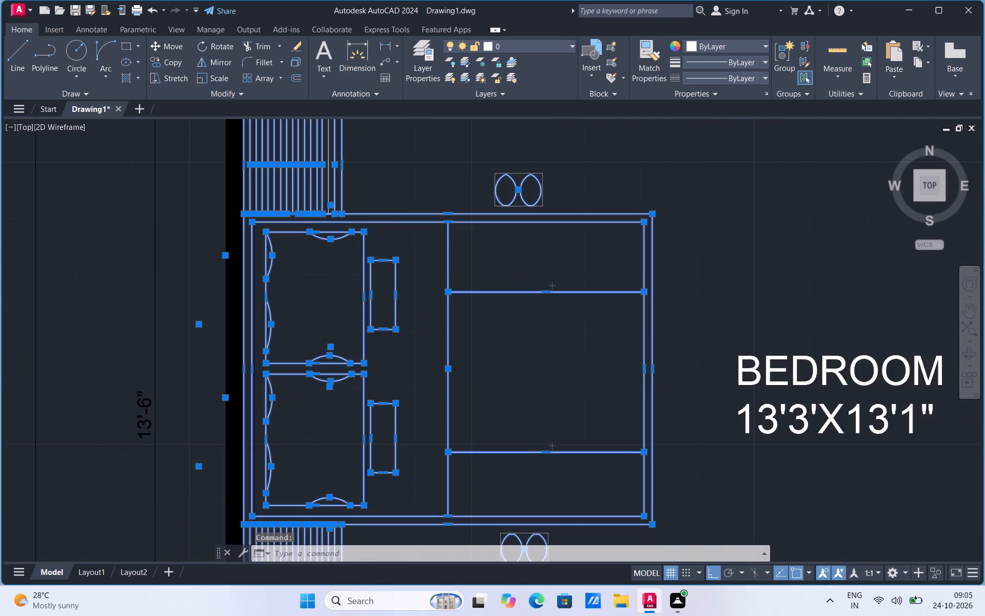
right_click(283, 303)
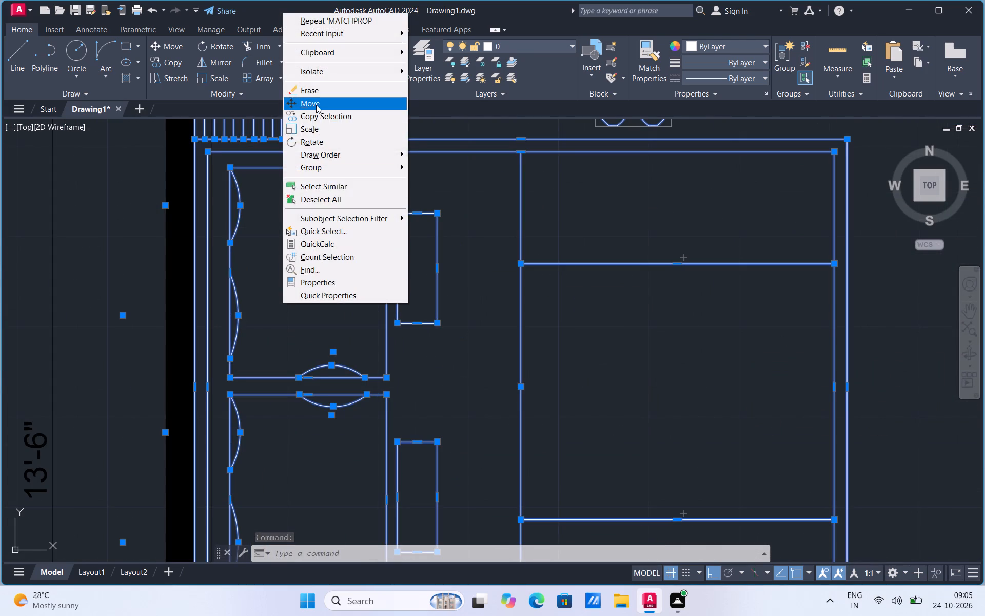
left_click(316, 105)
left_click(290, 198)
left_click(330, 201)
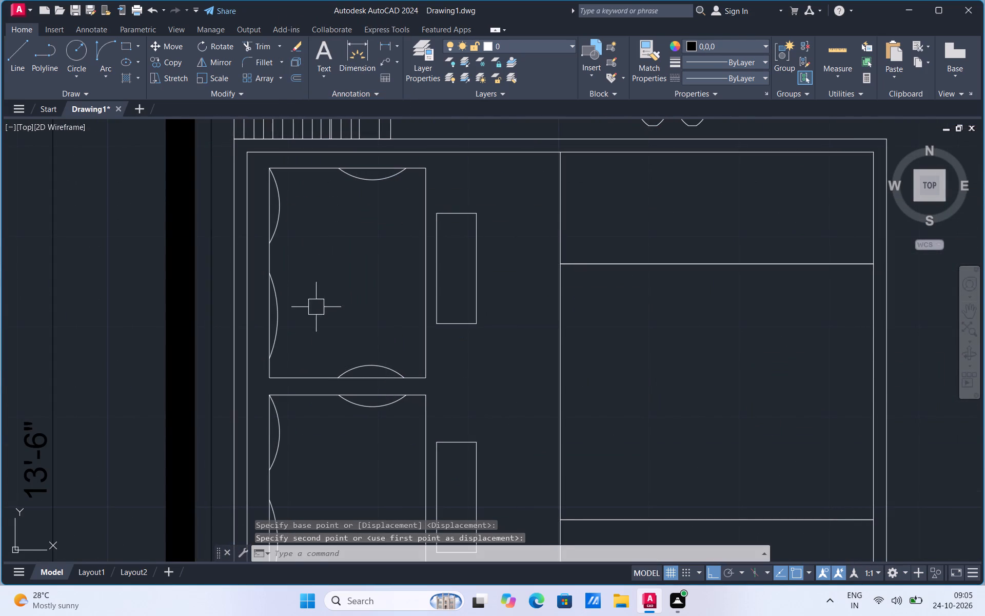
Trim the stray line stub between the bed's southwest corner and the west wall, plus the incomplete black hatch of that wall.
scroll(316, 314, "down", 2)
scroll(275, 452, "up", 2)
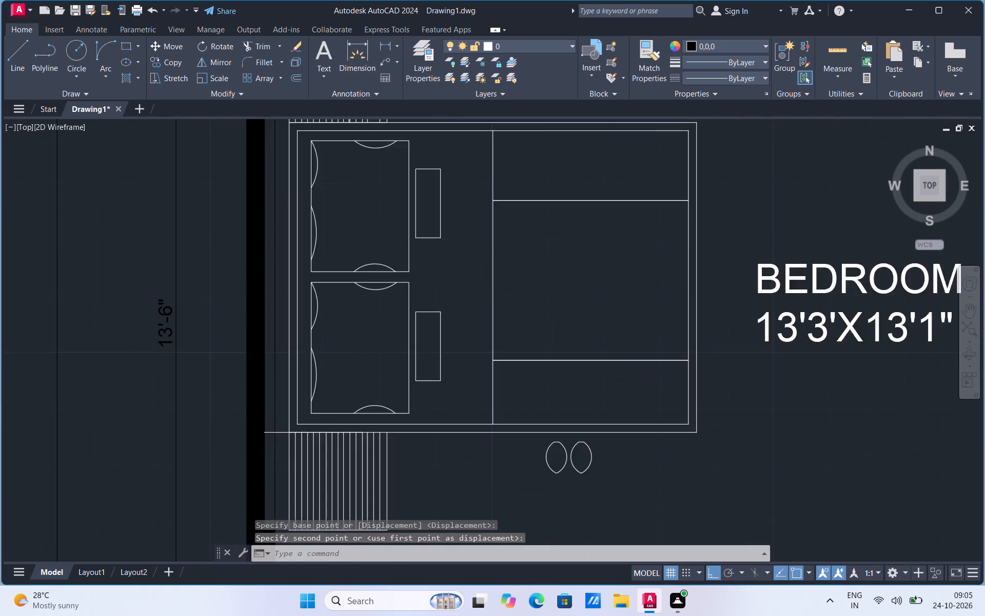
left_click(262, 48)
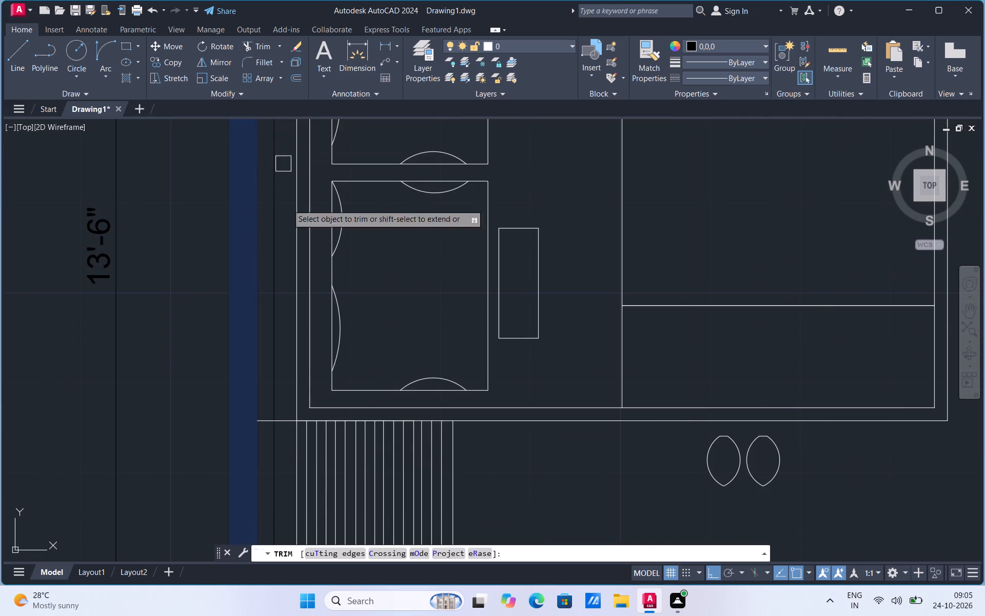
left_click(287, 423)
left_click(265, 427)
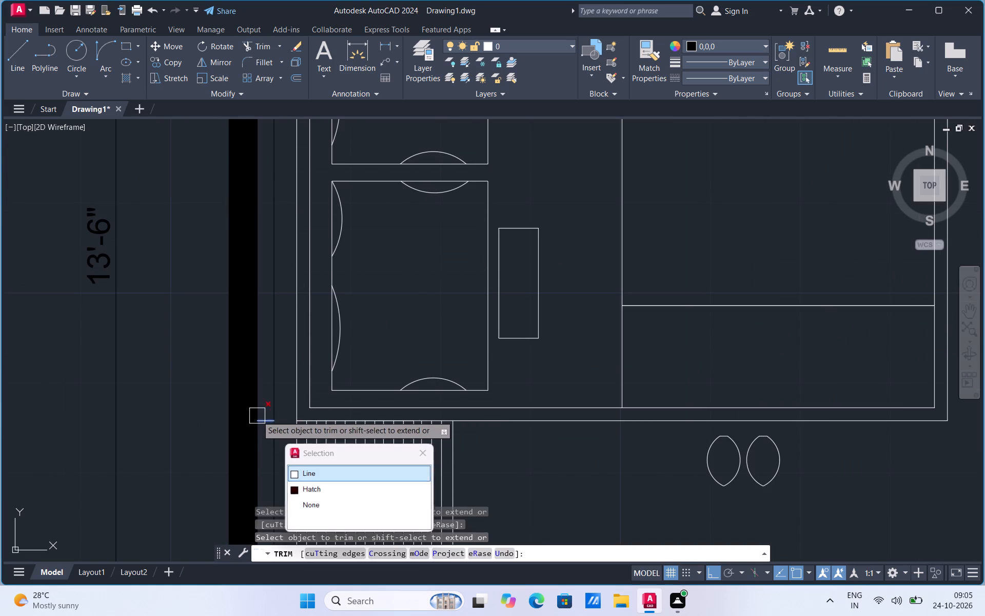
left_click(257, 414)
left_click(259, 401)
left_click(254, 367)
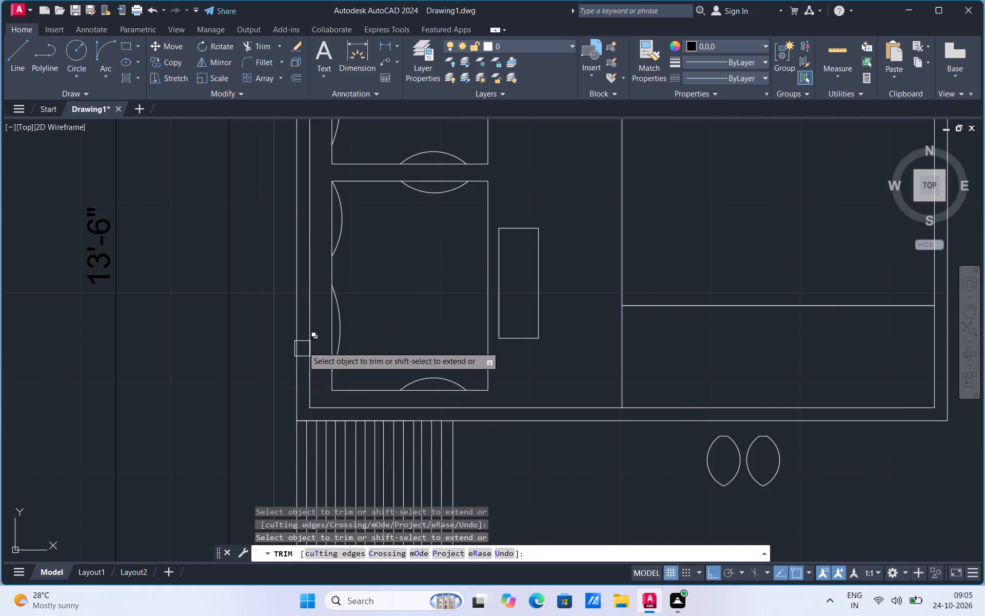
scroll(303, 346, "down", 4)
scroll(300, 403, "up", 1)
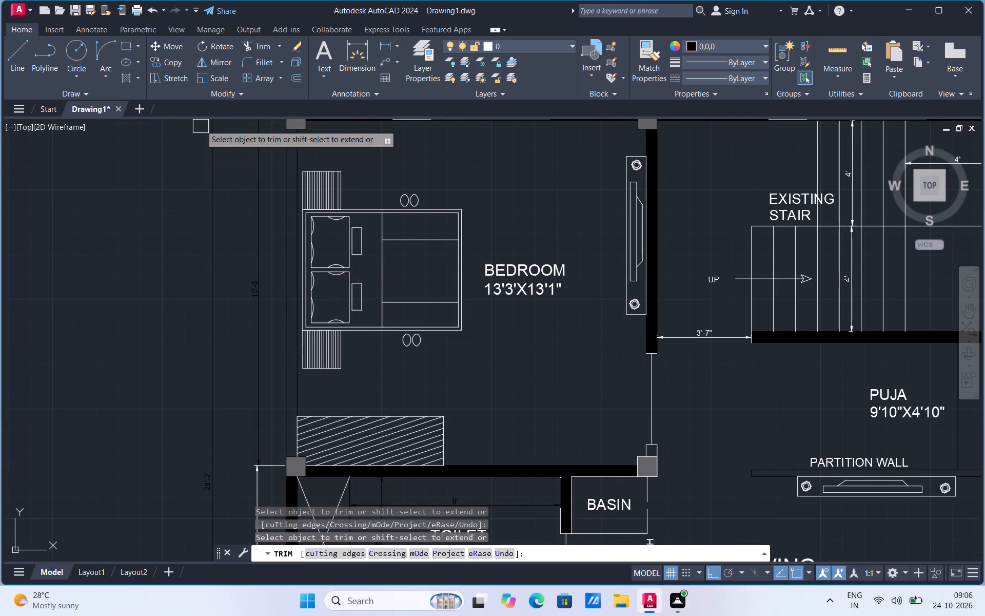
Fill the full length of the bedroom's west wall, between its two corner columns, with a solid hatch.
left_click(139, 76)
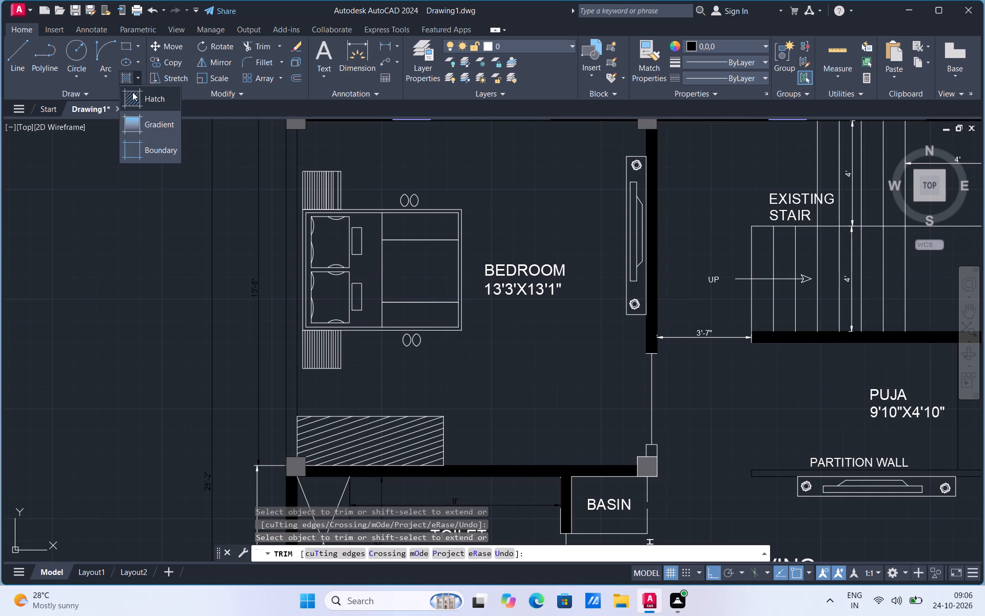
left_click(132, 93)
left_click(275, 292)
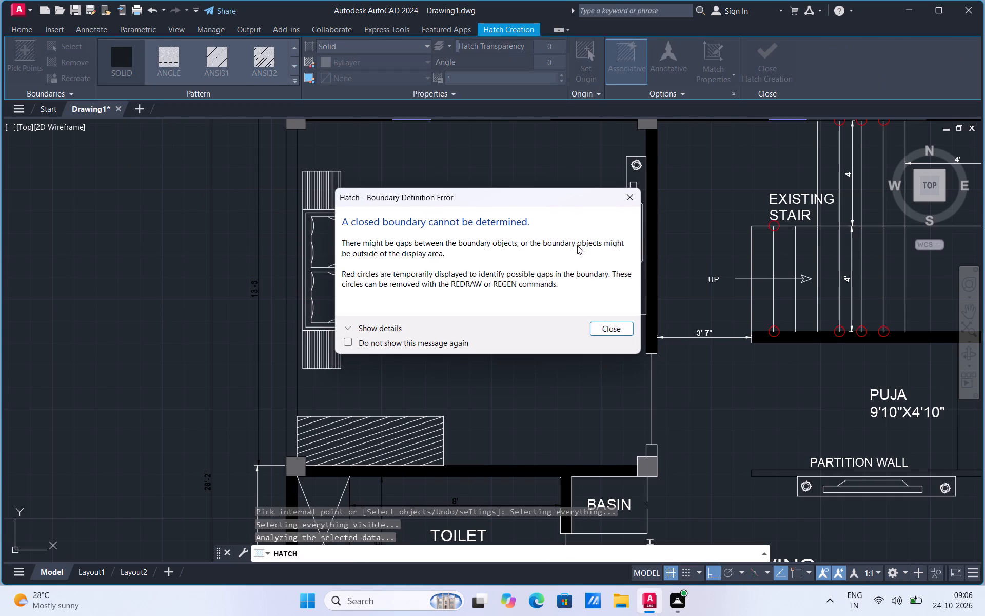
left_click(626, 203)
scroll(370, 407, "down", 1)
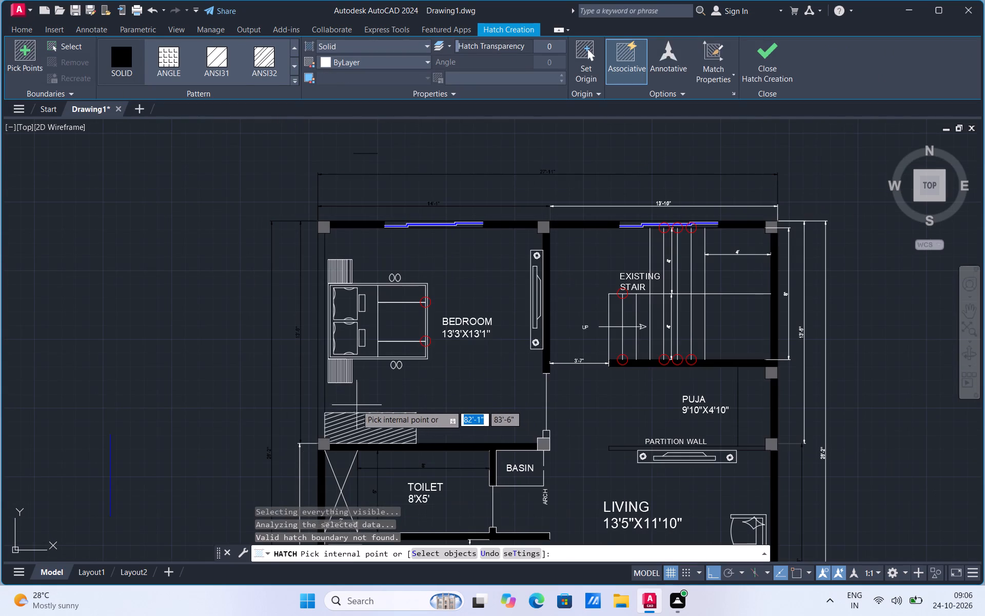
left_click(321, 403)
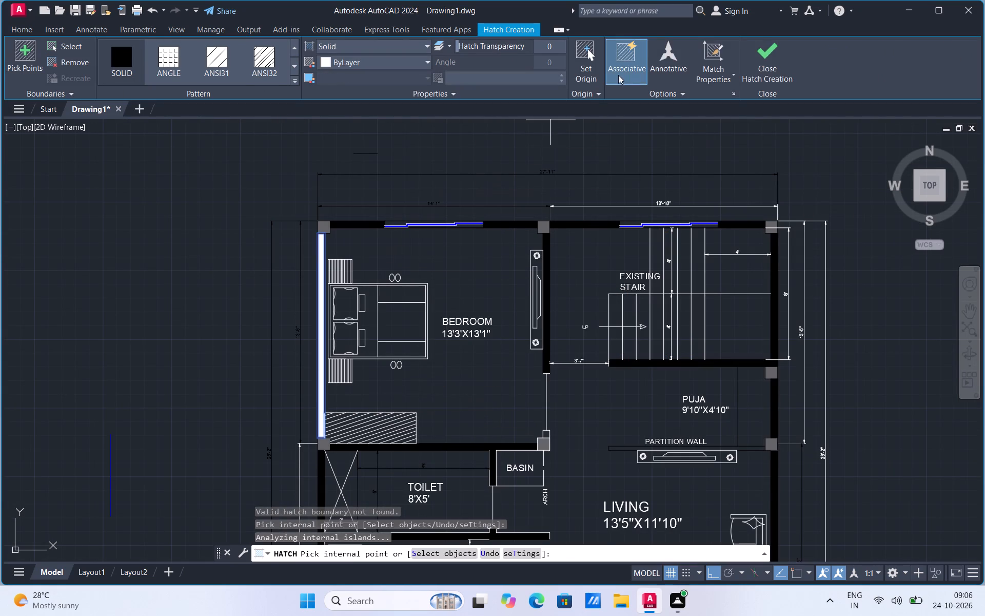
left_click(128, 58)
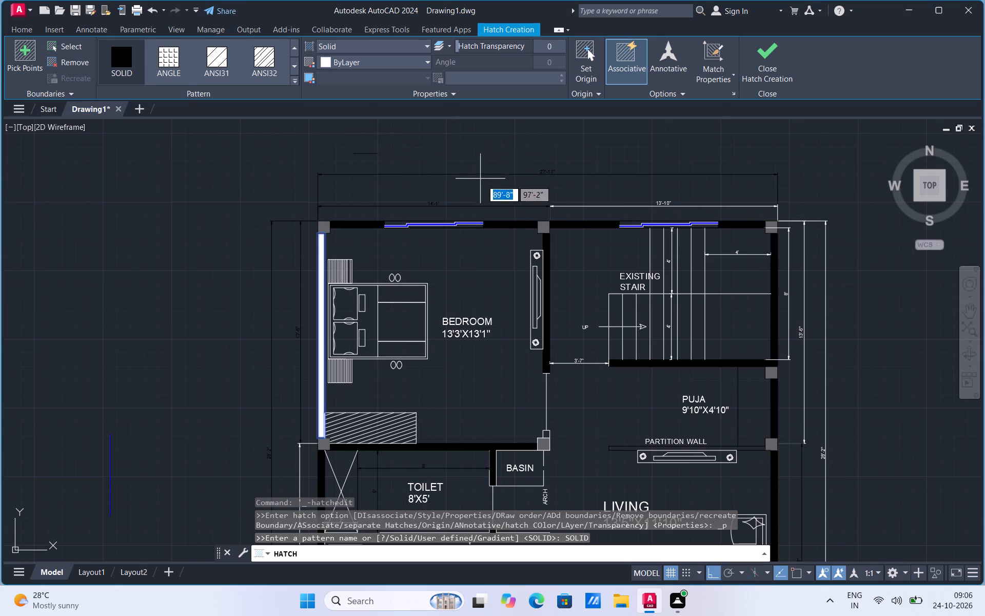
key("Escape")
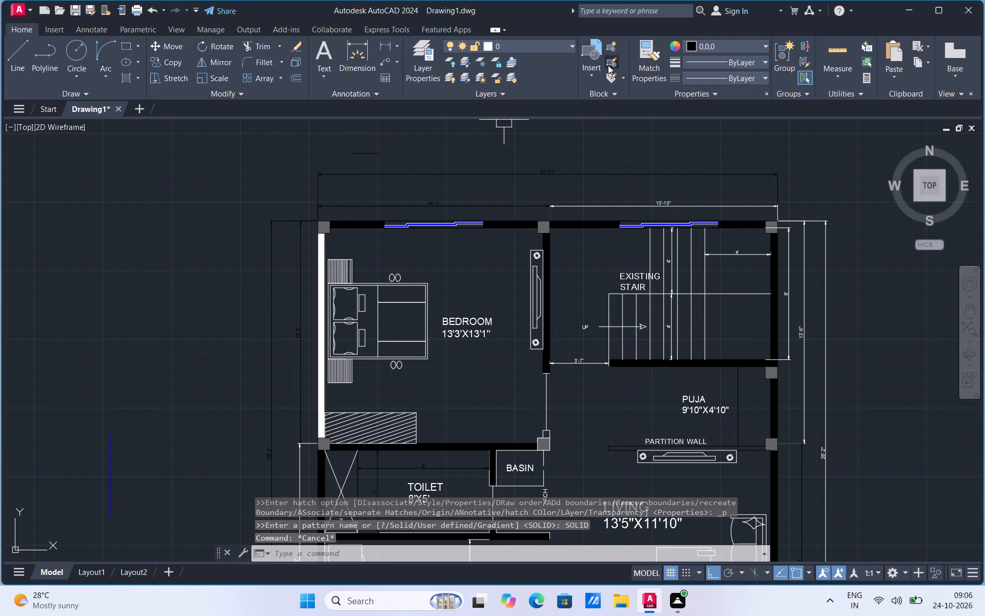
Match the properties of the black north wall hatch onto the bedroom's white west wall hatch.
left_click(641, 76)
scroll(369, 239, "up", 2)
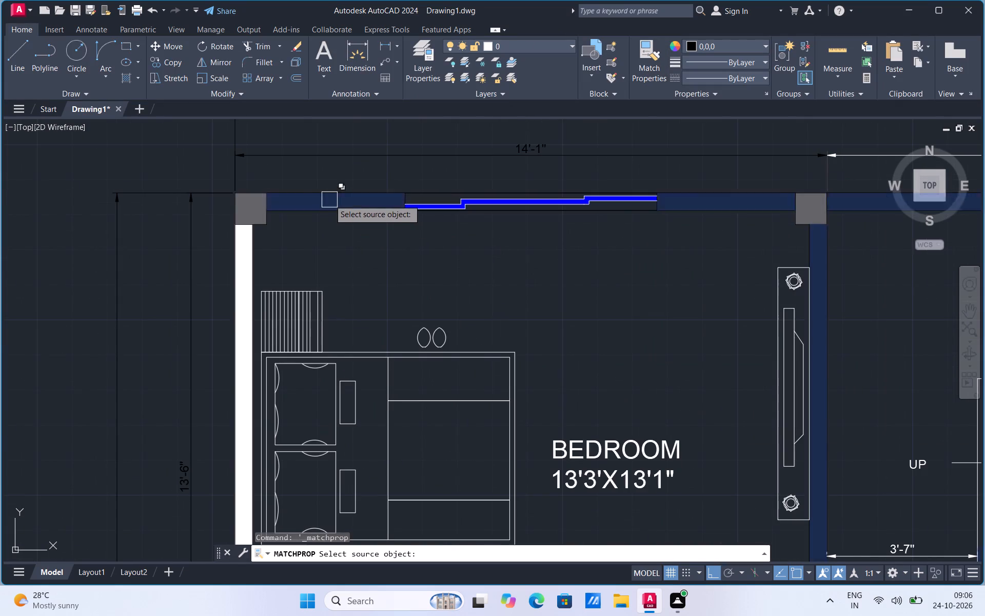
scroll(319, 207, "up", 2)
left_click(317, 194)
left_click(111, 318)
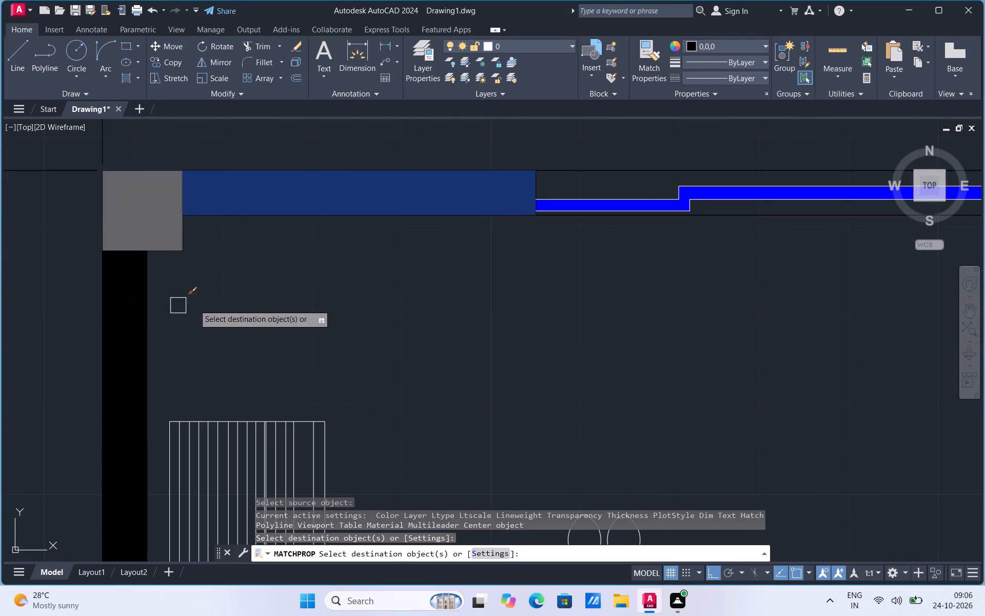
scroll(271, 288, "down", 4)
key("Escape")
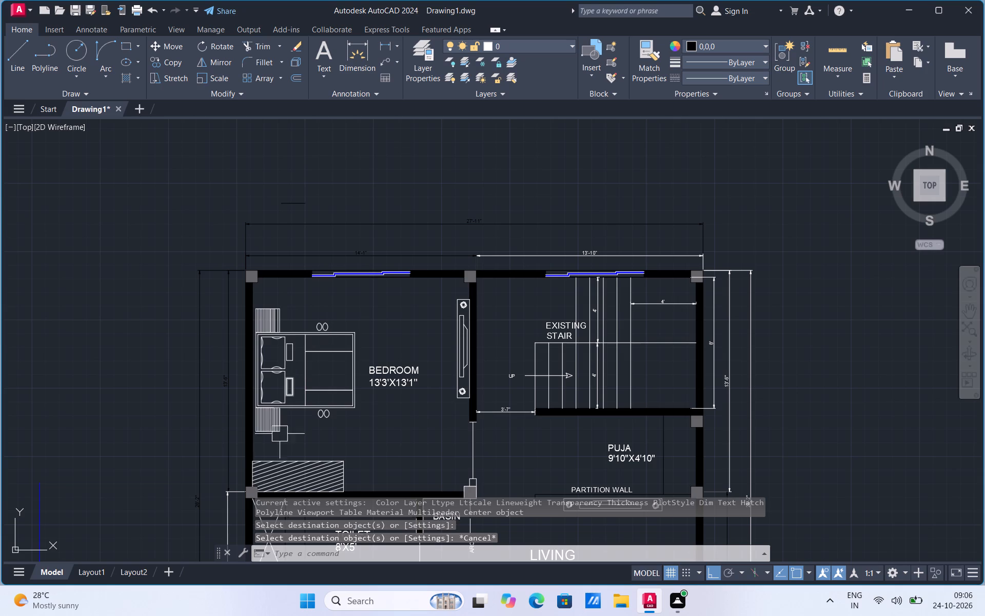
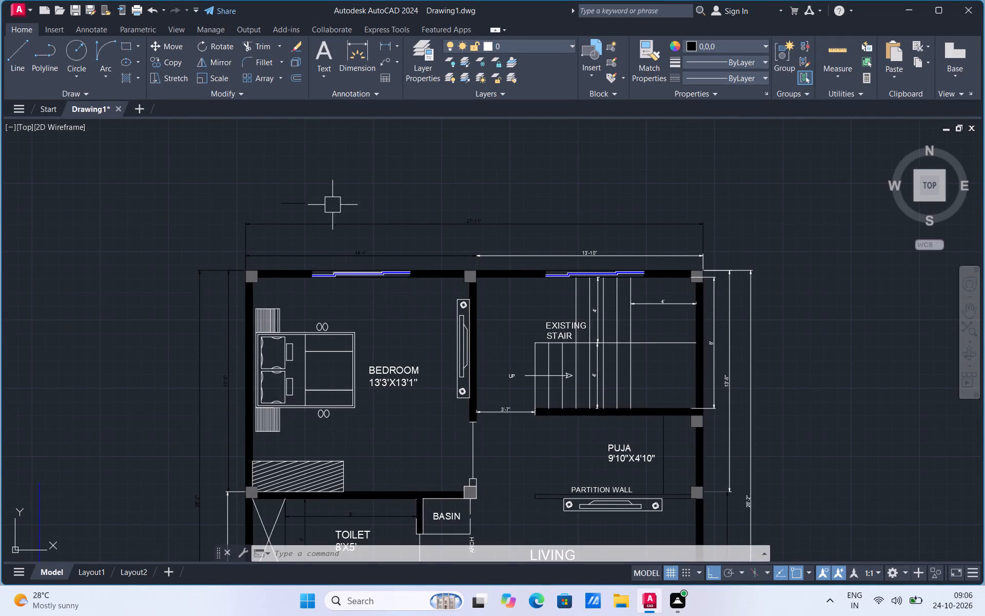
Match the properties of the black 14'-1" dimension above the bedroom onto the adjacent 13'-10" dimension.
left_click(653, 80)
scroll(440, 294, "up", 2)
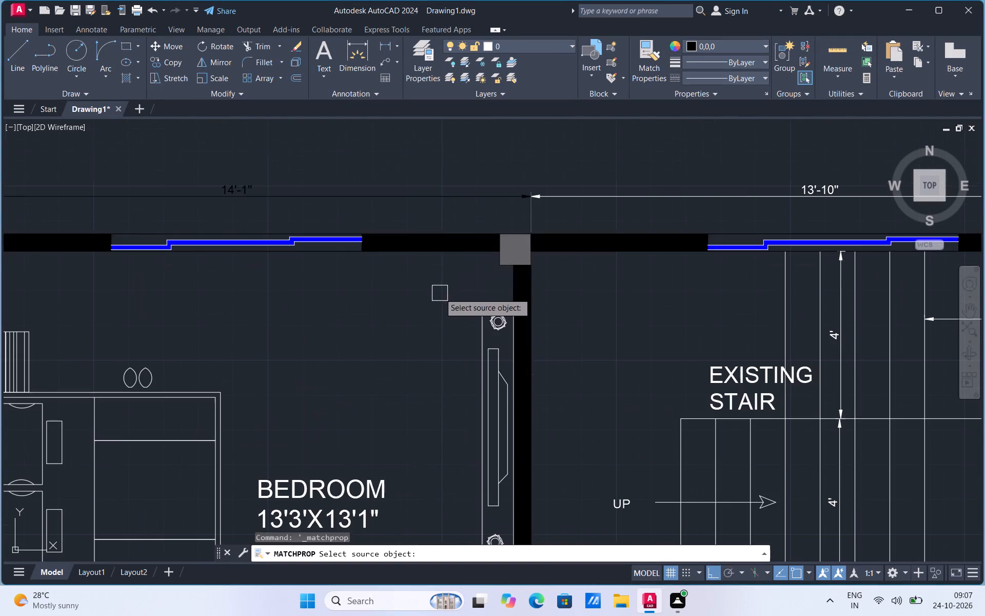
left_click(452, 198)
left_click(601, 192)
scroll(601, 192, "down", 2)
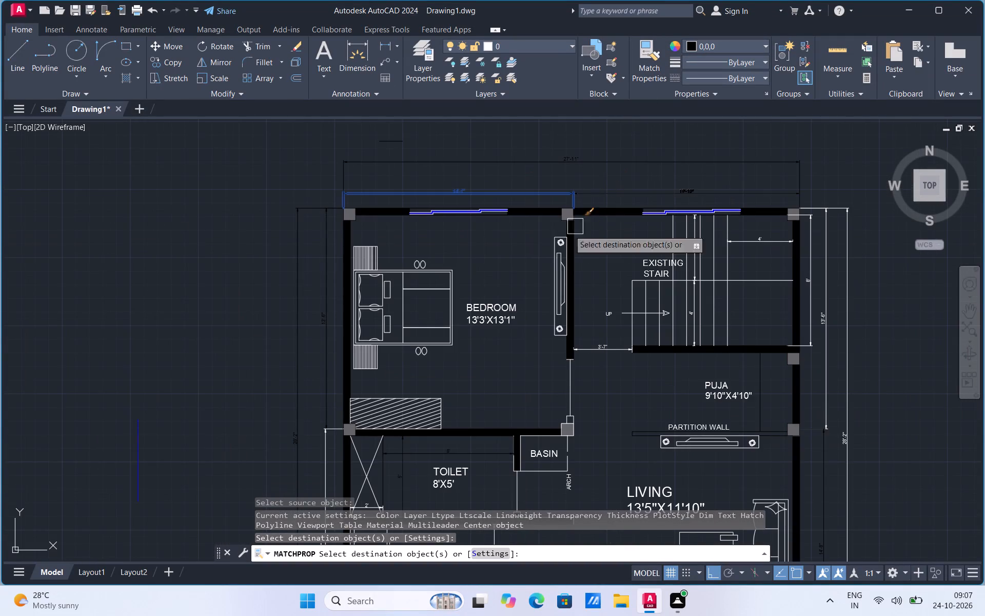
Apply the matched black properties to the 14'-1" and 27'-11" dimensions below the front steps, above the ROAD label.
scroll(416, 195, "down", 1)
scroll(416, 195, "up", 1)
scroll(385, 282, "up", 2)
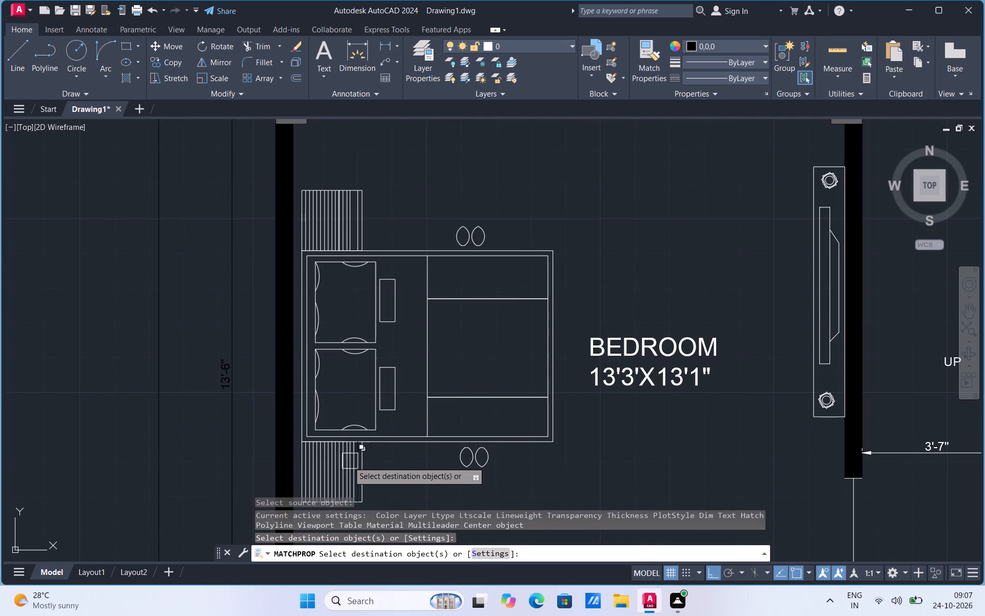
scroll(340, 461, "down", 1)
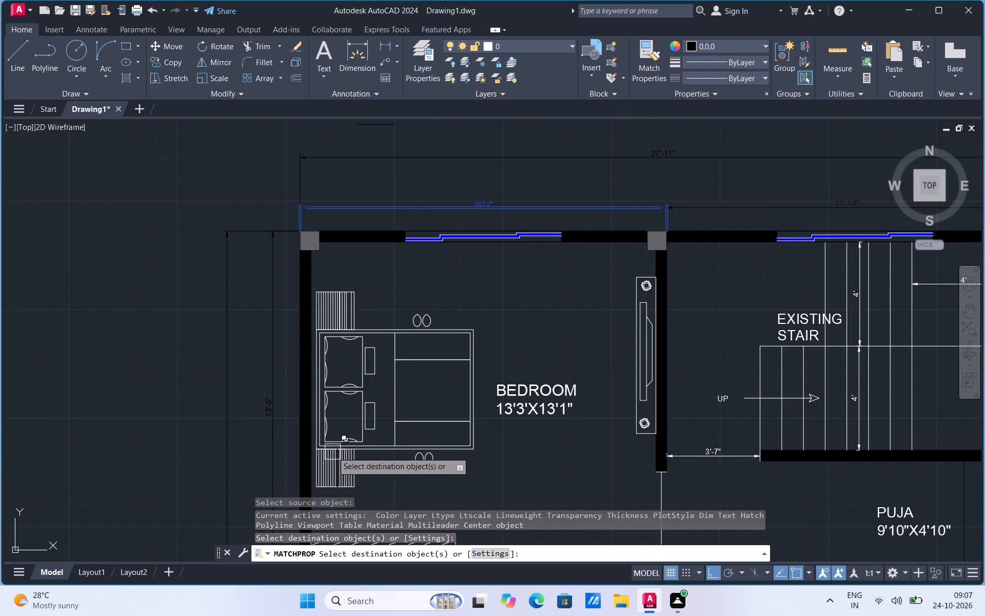
scroll(320, 389, "down", 1)
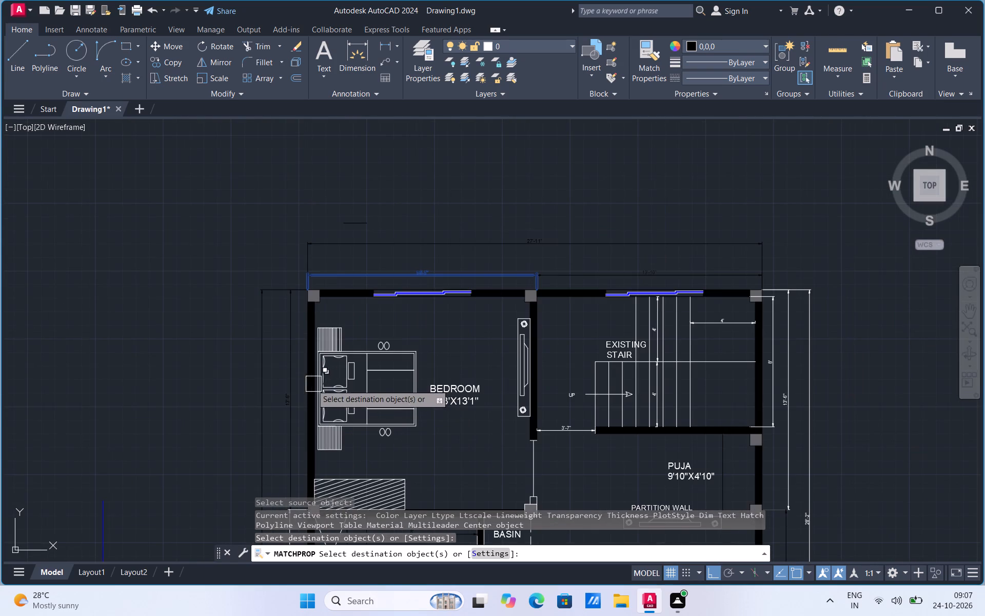
scroll(329, 310, "up", 7)
scroll(337, 286, "down", 9)
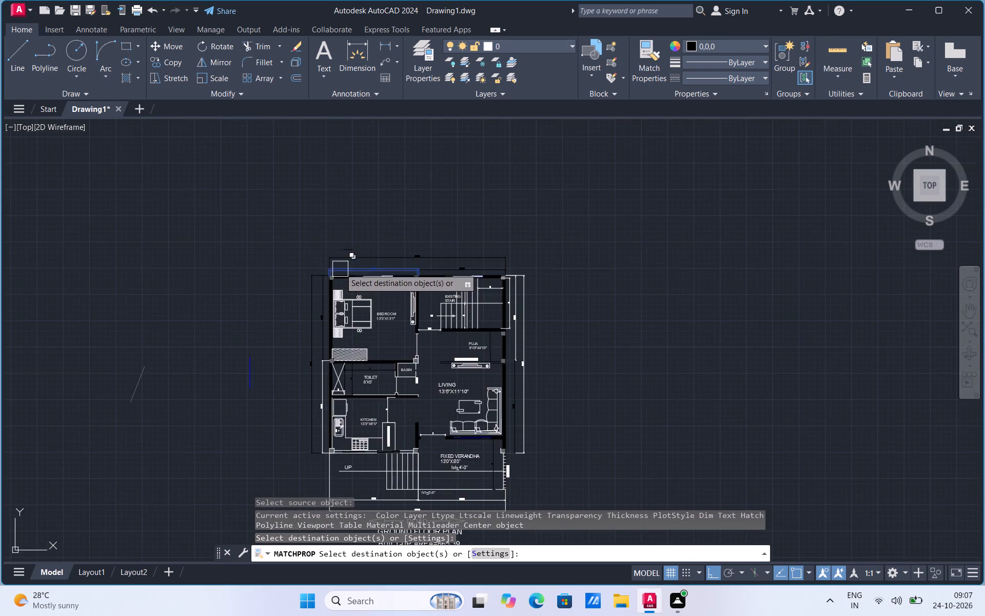
scroll(344, 264, "down", 3)
scroll(360, 330, "up", 3)
scroll(313, 301, "up", 3)
left_click(316, 284)
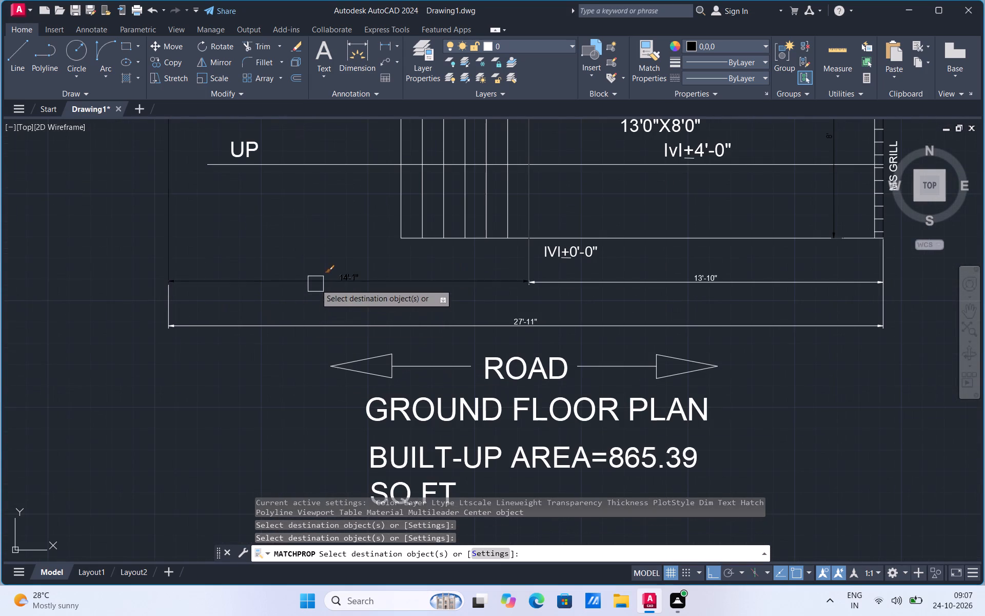
left_click(305, 334)
left_click(318, 307)
left_click(310, 320)
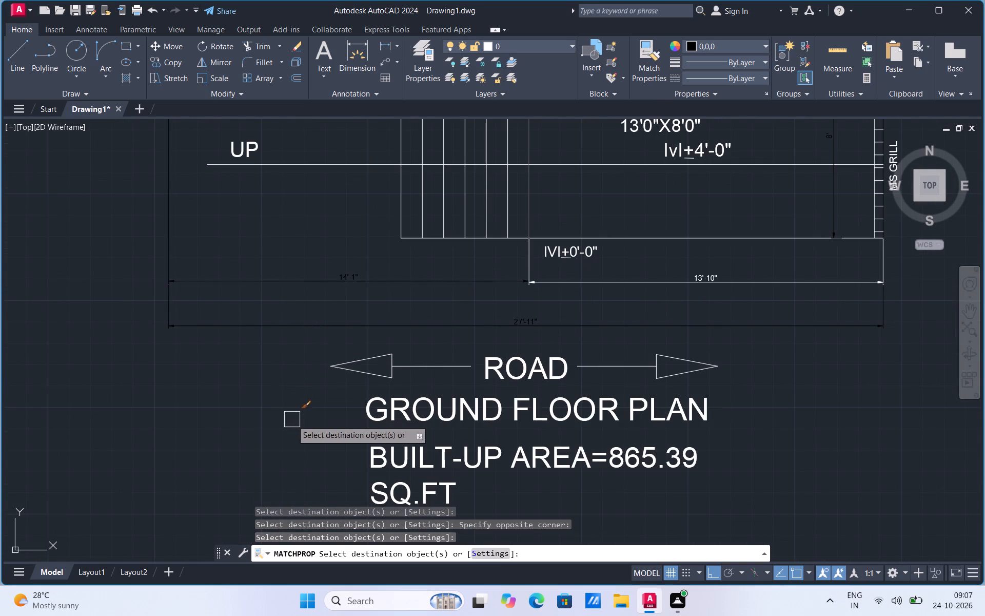
Apply the matched properties to the 14'-8" dimension outside the kitchen wall and the toilet's 2' dimension.
scroll(330, 494, "down", 3)
scroll(280, 337, "up", 2)
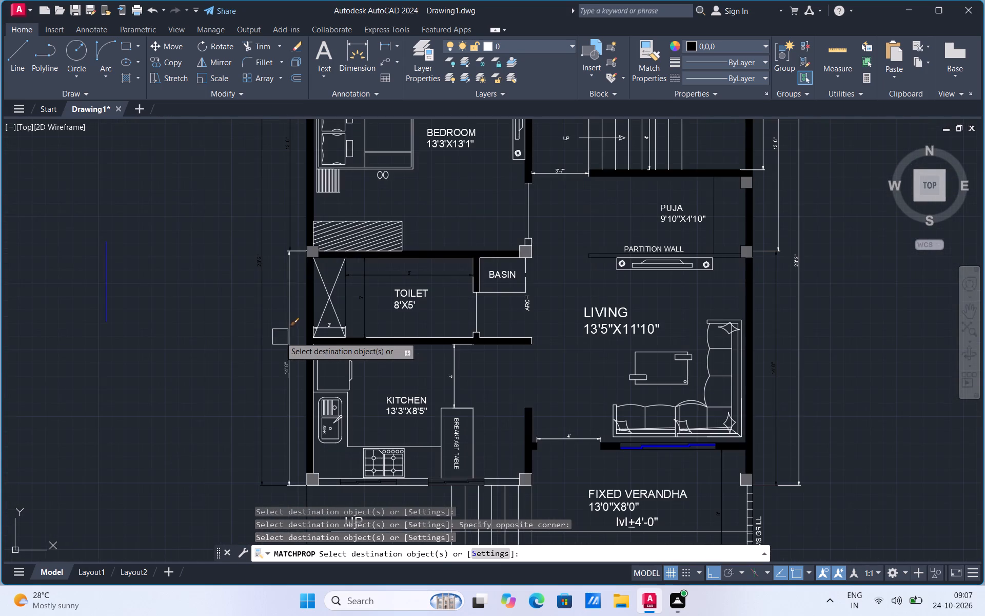
left_click(285, 330)
scroll(344, 328, "up", 3)
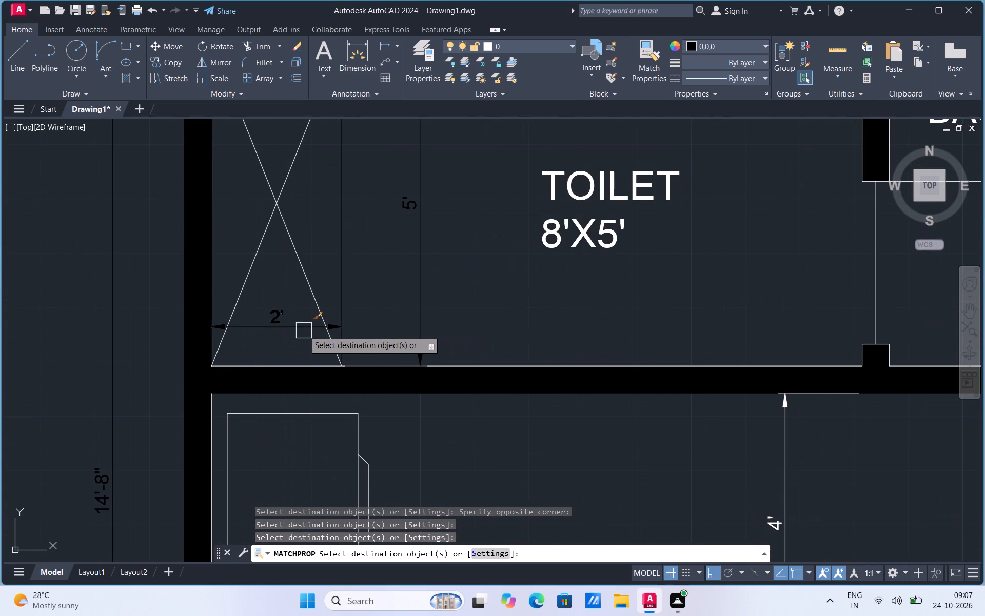
left_click(304, 331)
Apply the matched properties to the kitchen's outer wall line and the outlines of the toilet-kitchen wall, including its door stub and end.
scroll(288, 273, "down", 2)
scroll(252, 393, "up", 1)
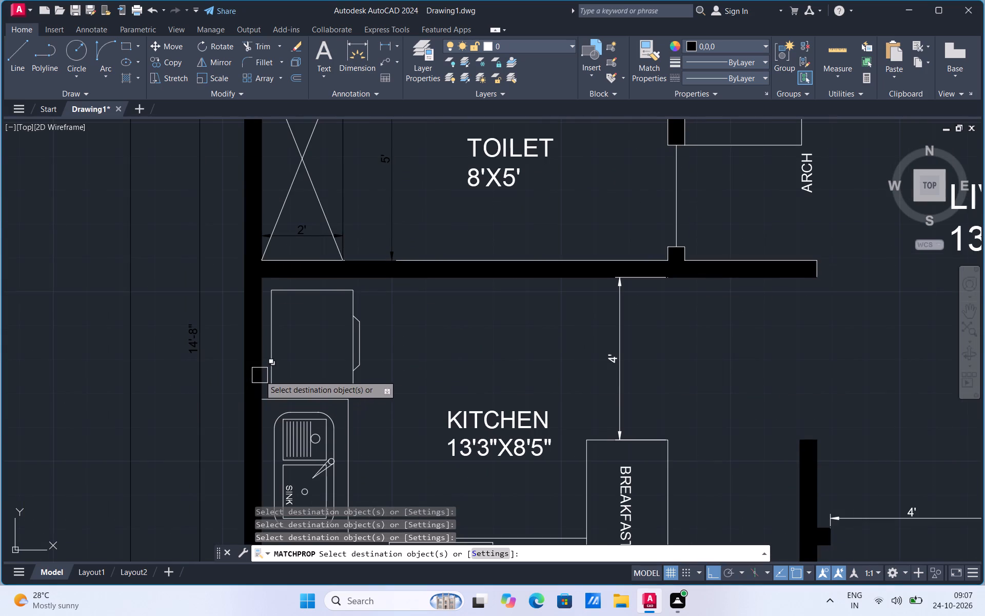
left_click(260, 375)
left_click(447, 254)
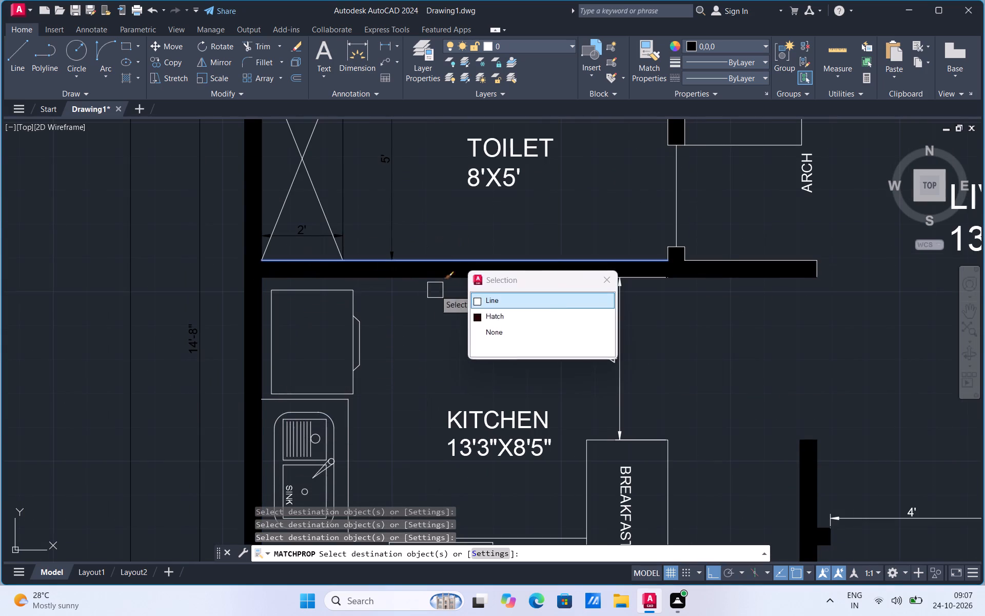
scroll(400, 310, "down", 1)
left_click(728, 259)
scroll(701, 247, "up", 2)
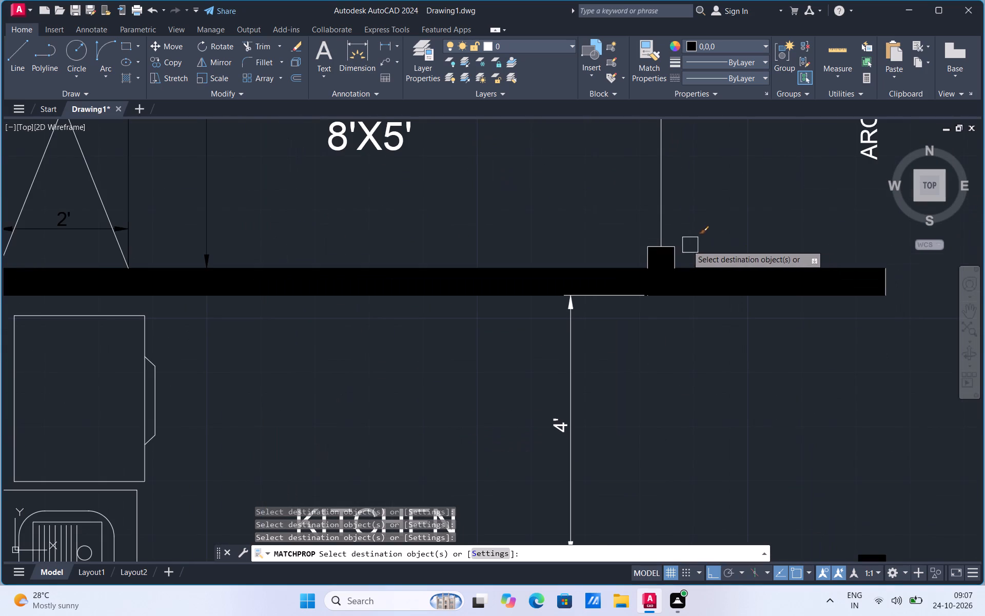
left_click(677, 262)
scroll(683, 255, "up", 3)
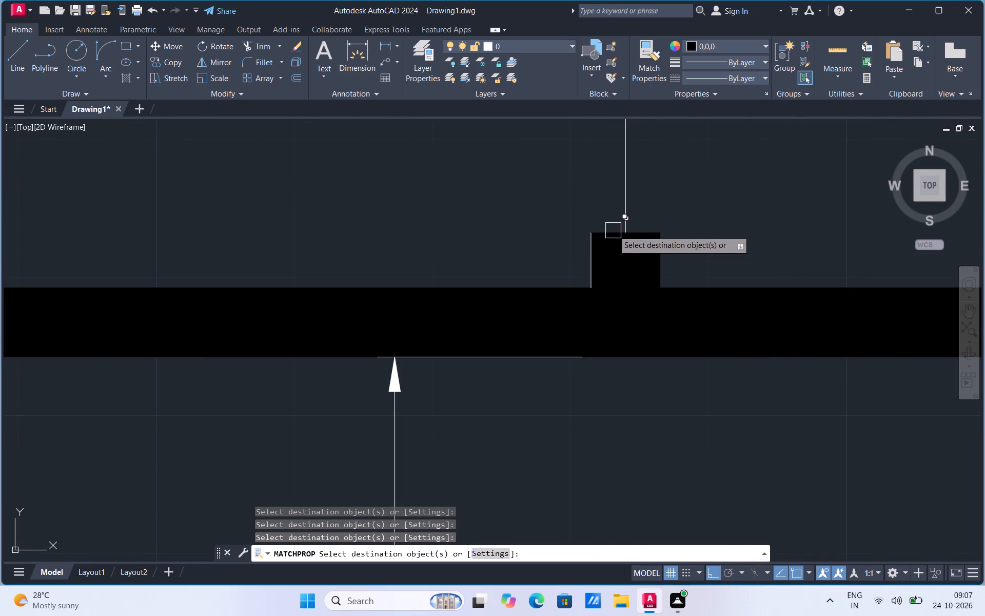
left_click(613, 230)
left_click(594, 258)
scroll(406, 267, "down", 3)
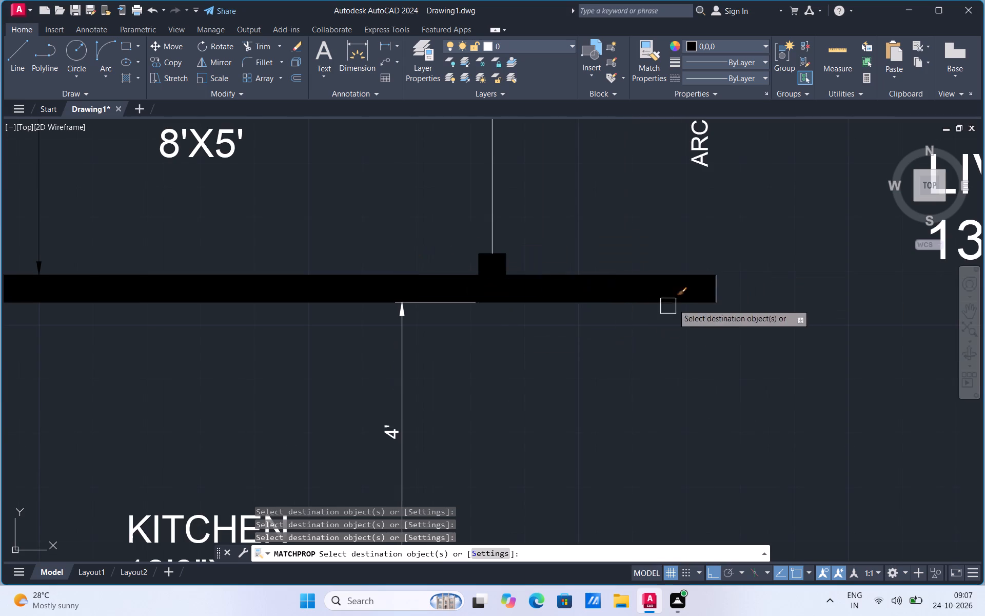
left_click(711, 292)
Apply the matched properties to the kitchen's vertical 4' dimension above the breakfast table.
scroll(516, 342, "down", 3)
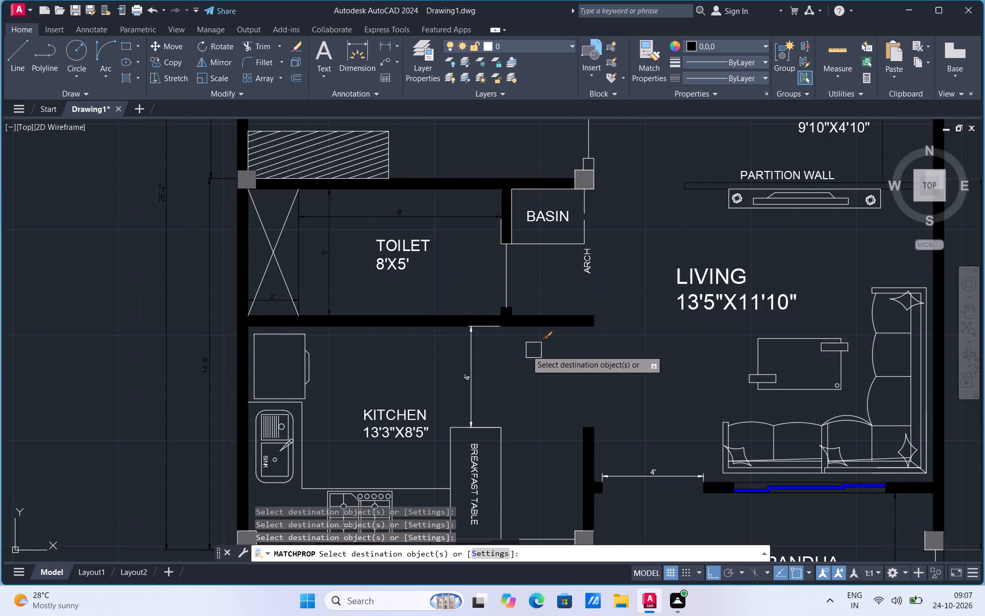
left_click(493, 333)
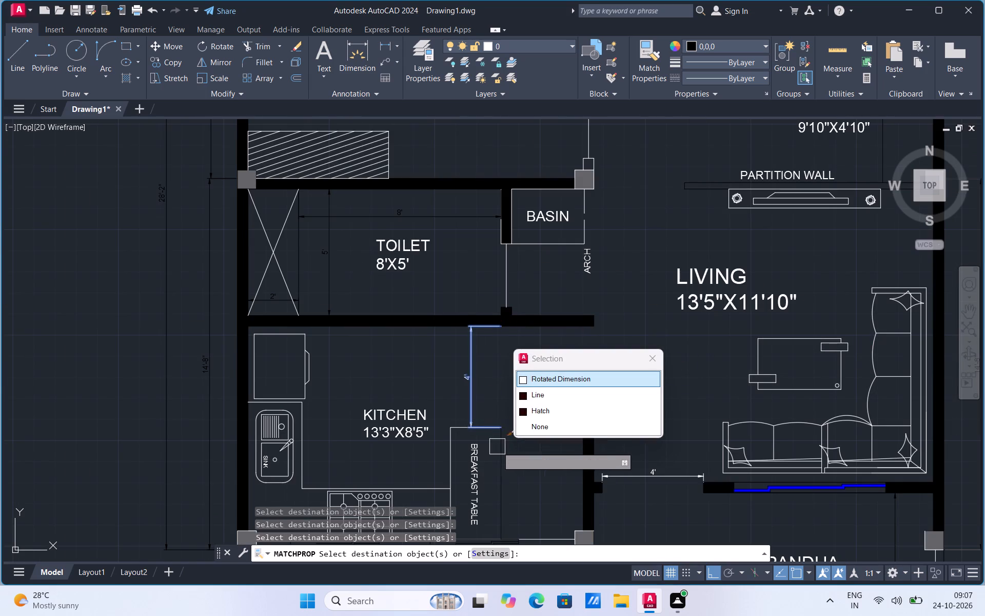
Apply the matched properties to the two lines of the kitchen's front wall beside the windows.
scroll(424, 290, "down", 4)
scroll(451, 374, "up", 3)
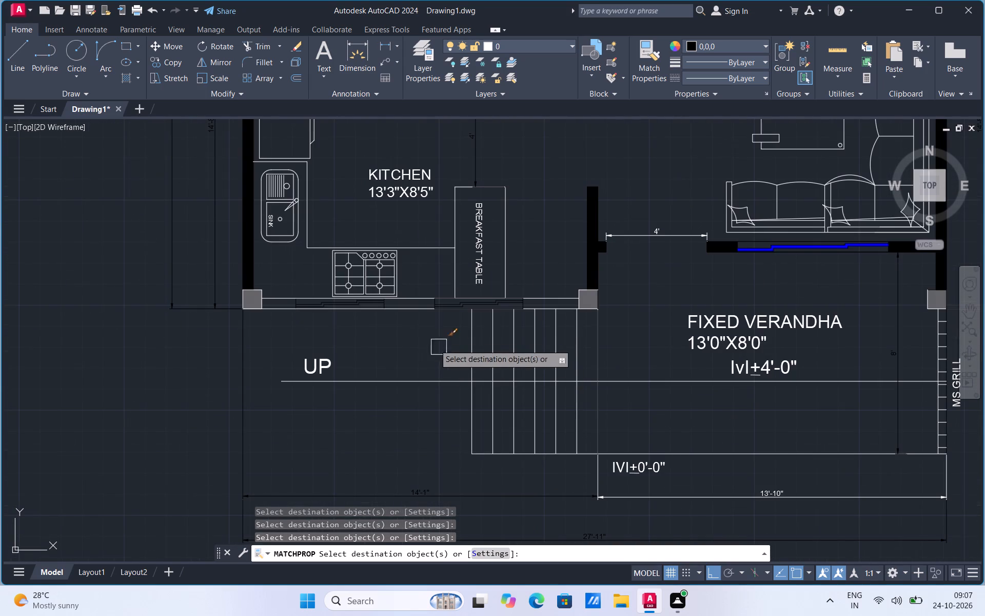
left_click(406, 314)
left_click(424, 295)
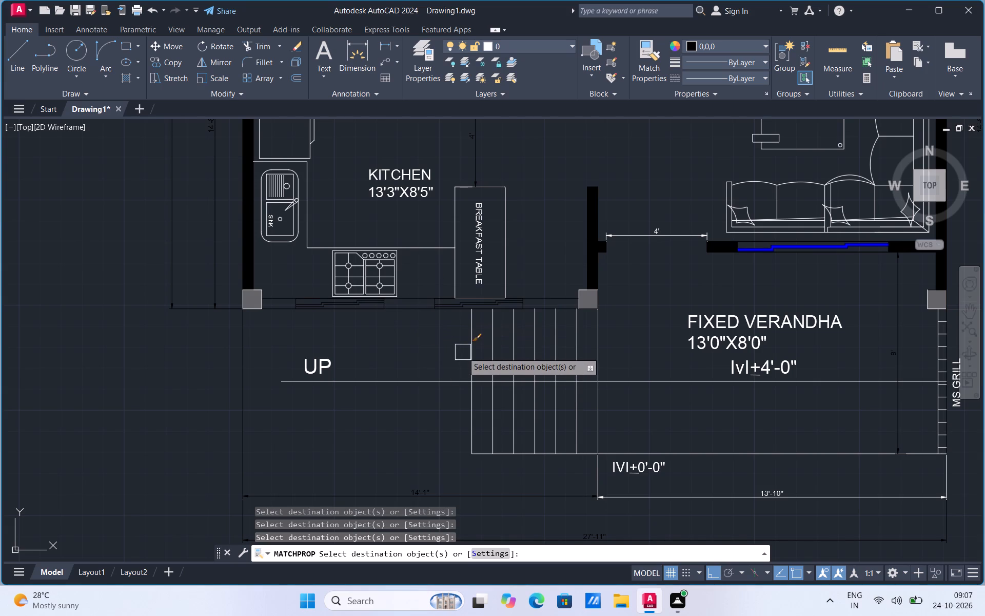
Apply the matched properties to the front stair tread lines, the long UP line across them, and the stair's front edge line.
left_click(477, 350)
left_click(495, 350)
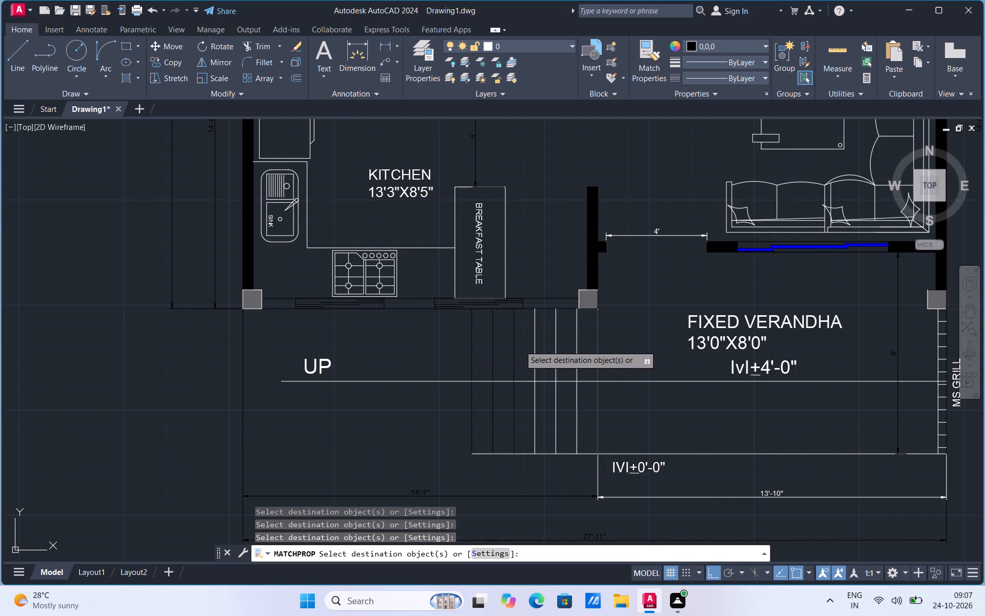
left_click(520, 345)
left_click(531, 347)
left_click(558, 344)
left_click(575, 348)
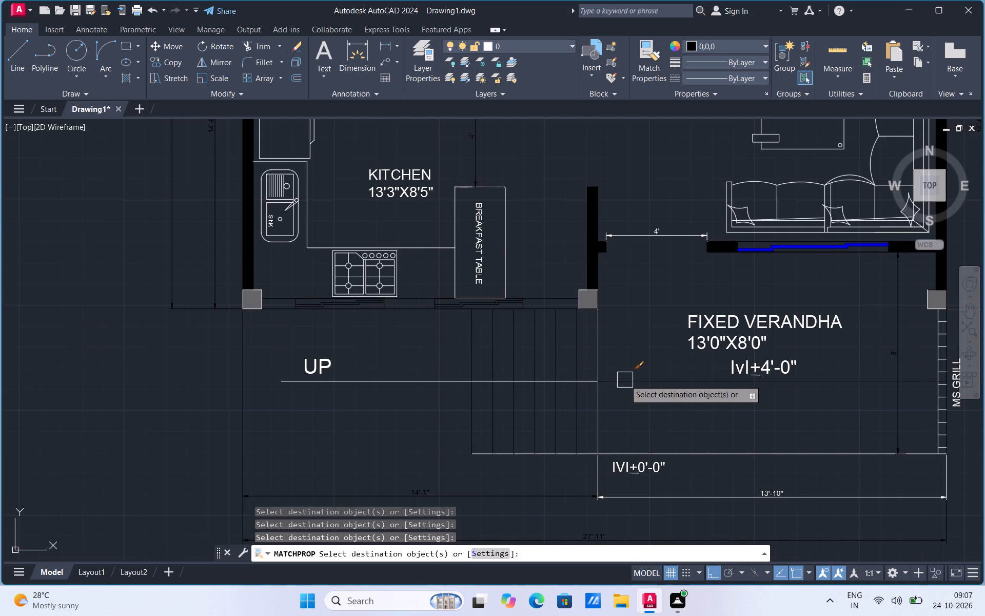
left_click(625, 380)
left_click(408, 381)
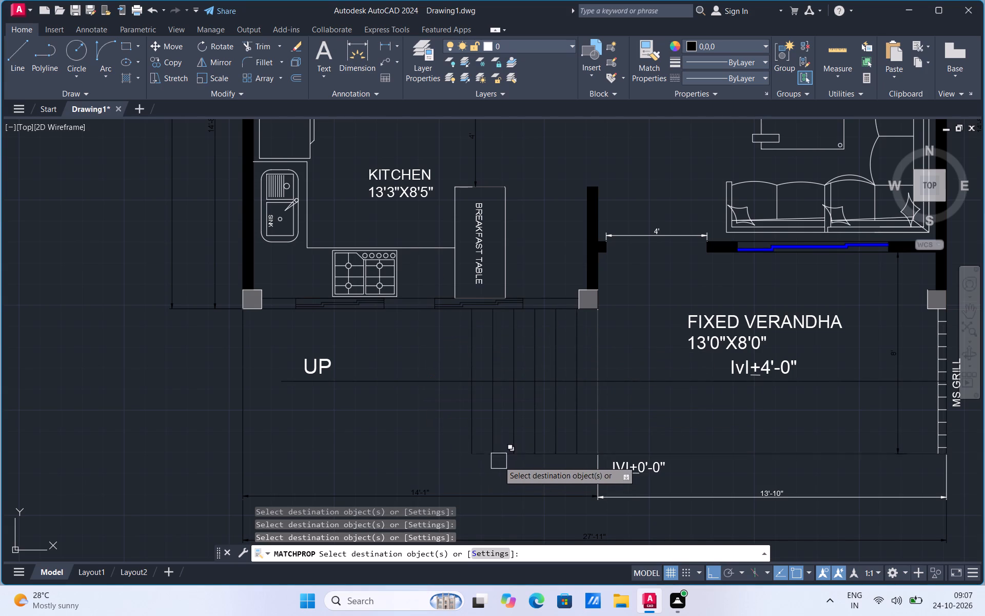
scroll(498, 461, "up", 1)
left_click(503, 455)
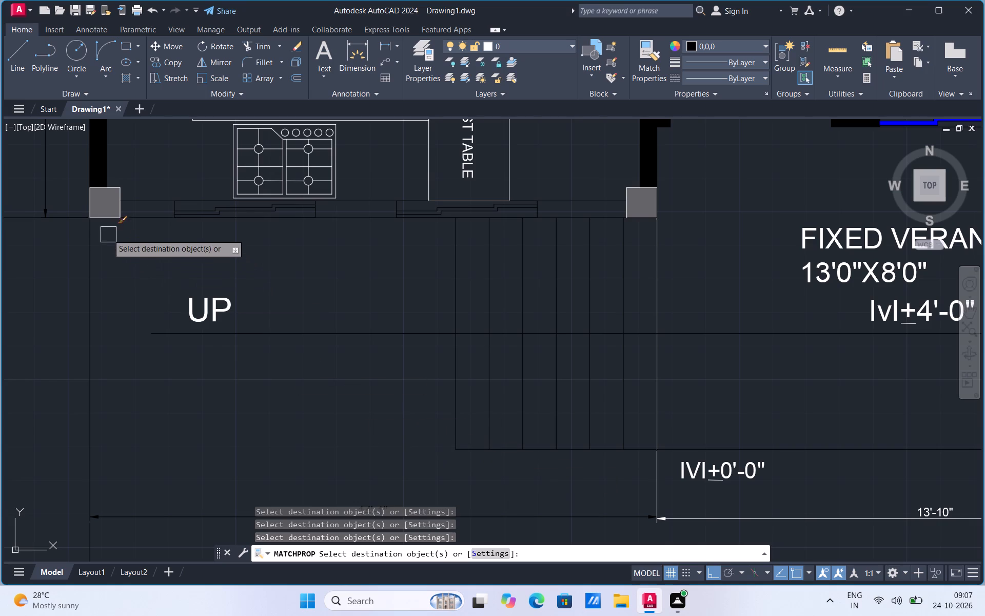
Apply the matched properties to the outline edges of the column at the kitchen's outer front corner.
left_click(103, 224)
scroll(96, 180, "up", 2)
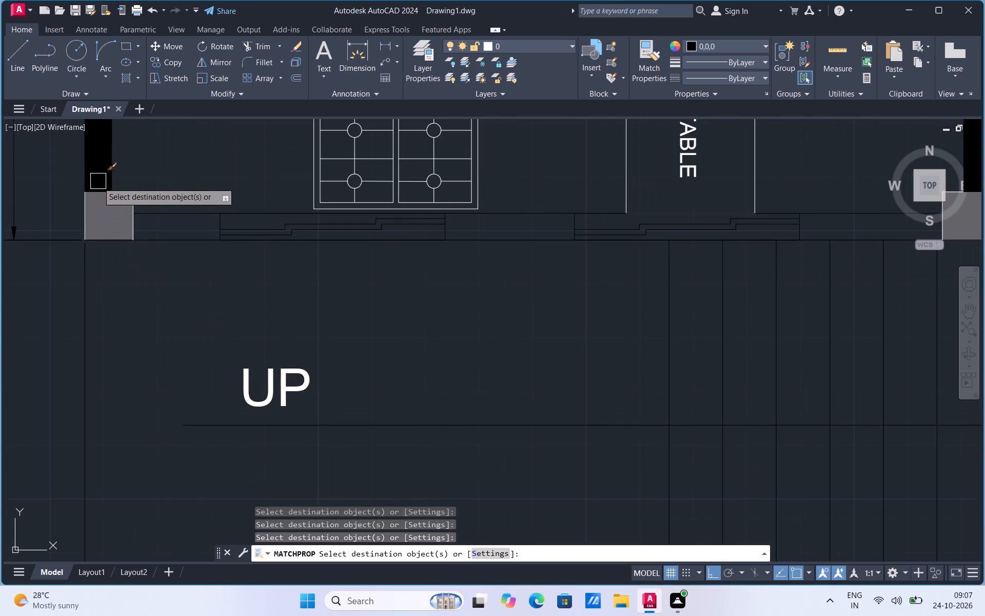
scroll(98, 182, "up", 1)
left_click(137, 195)
left_click(154, 204)
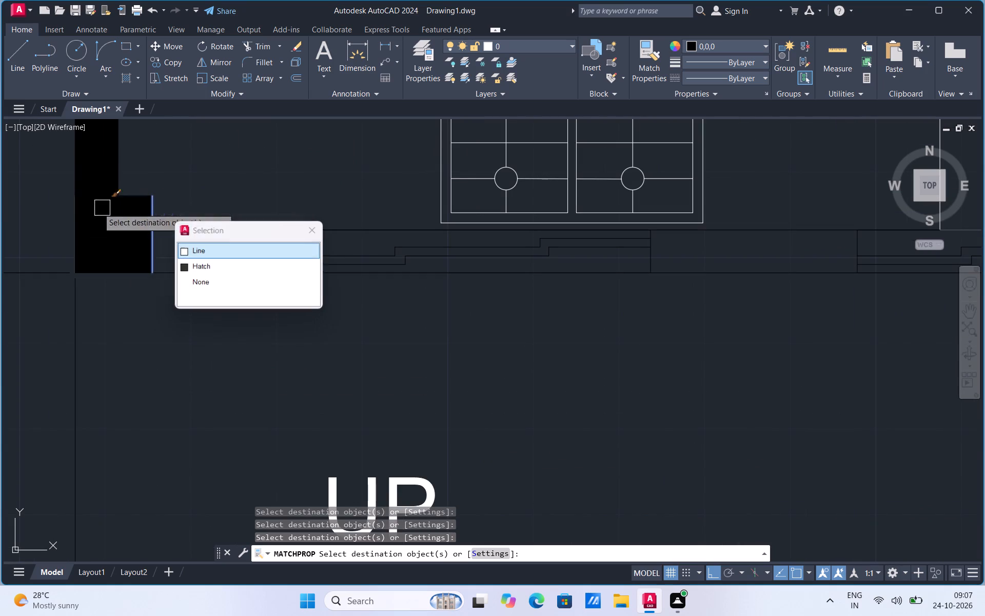
left_click(78, 217)
scroll(157, 403, "down", 1)
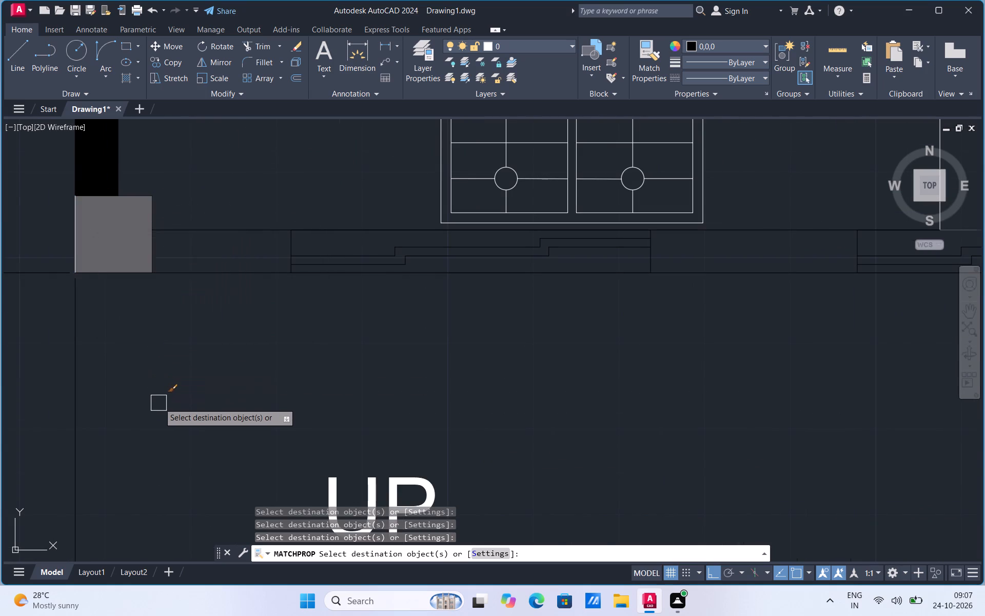
scroll(159, 403, "down", 2)
scroll(122, 331, "up", 2)
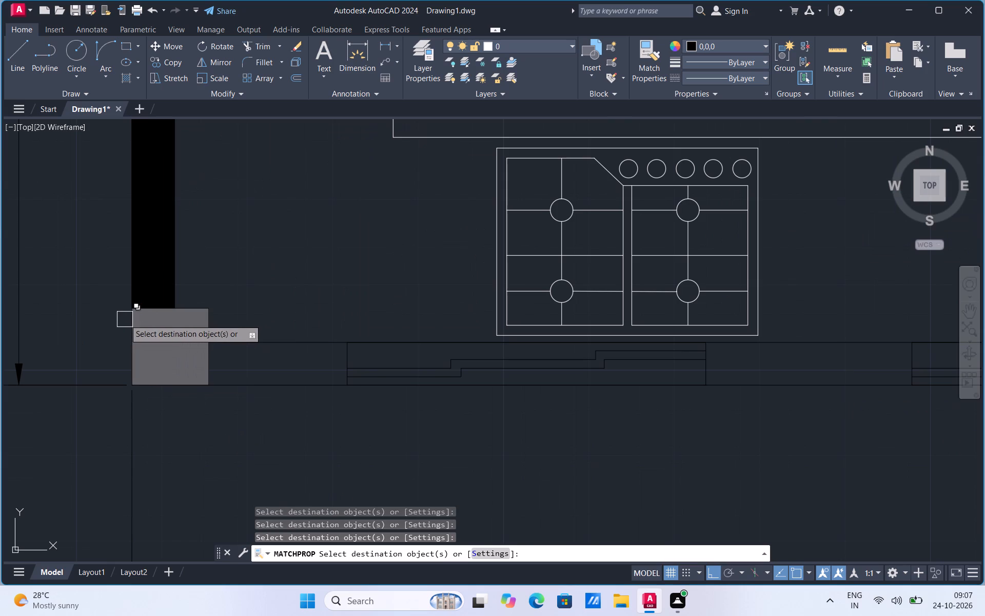
left_click(125, 319)
scroll(165, 428, "down", 3)
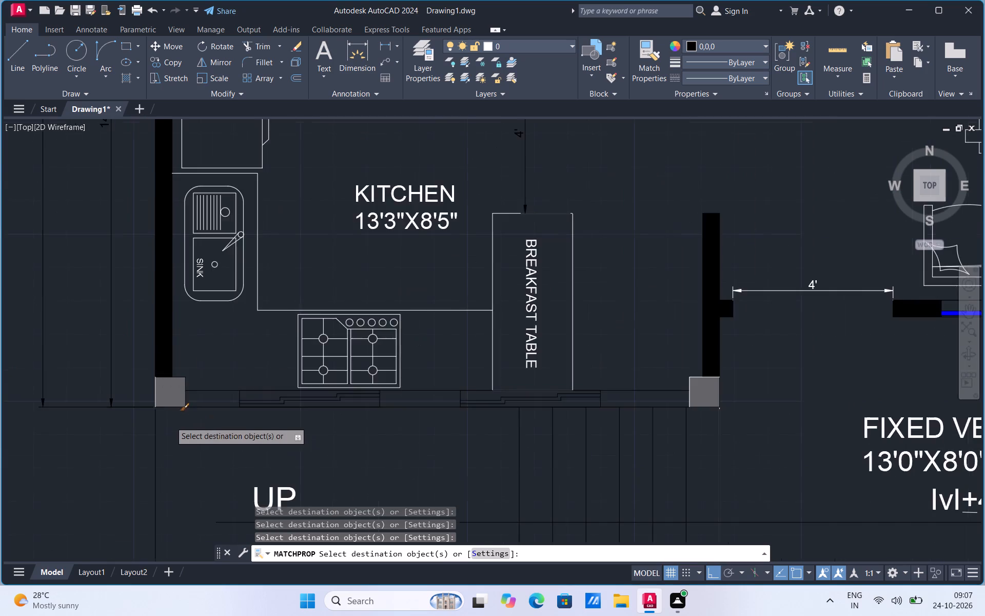
scroll(170, 421, "down", 1)
scroll(155, 400, "up", 2)
left_click(151, 364)
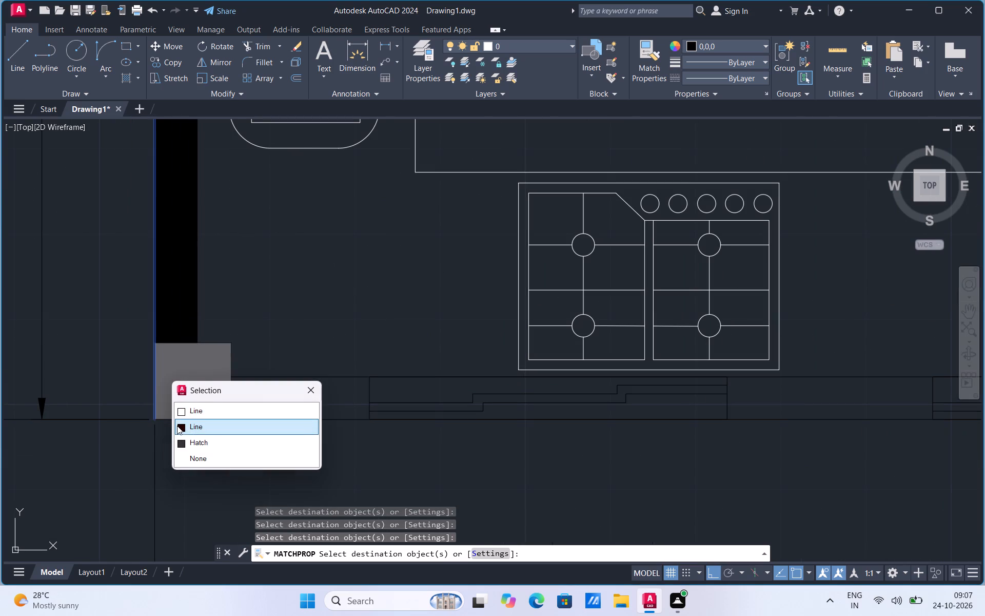
left_click(180, 427)
left_click(147, 349)
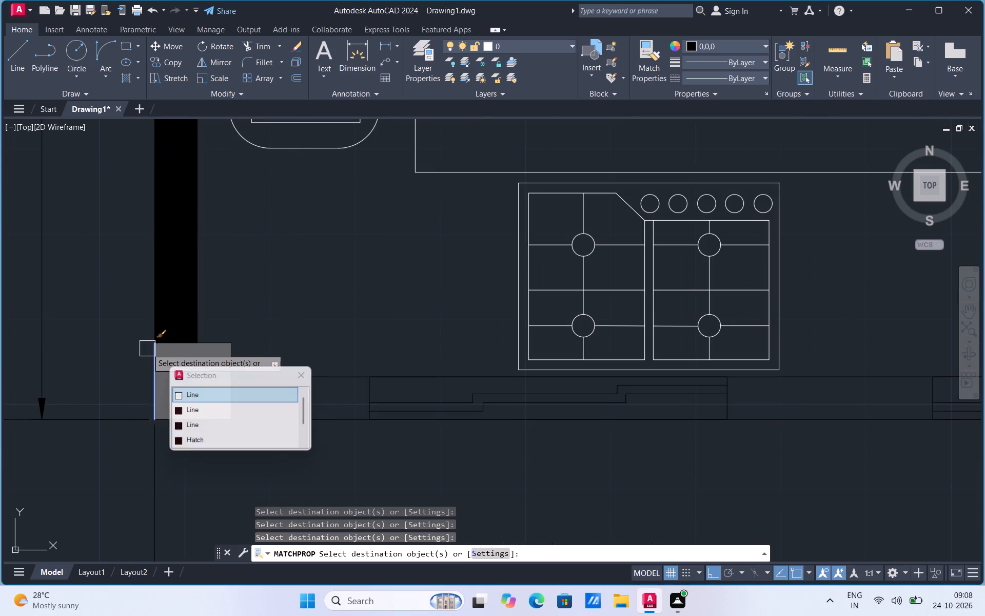
Apply the matched properties to the outline edges of the column between the kitchen and the fixed verandha.
scroll(193, 470, "down", 2)
scroll(185, 407, "down", 2)
scroll(536, 399, "up", 3)
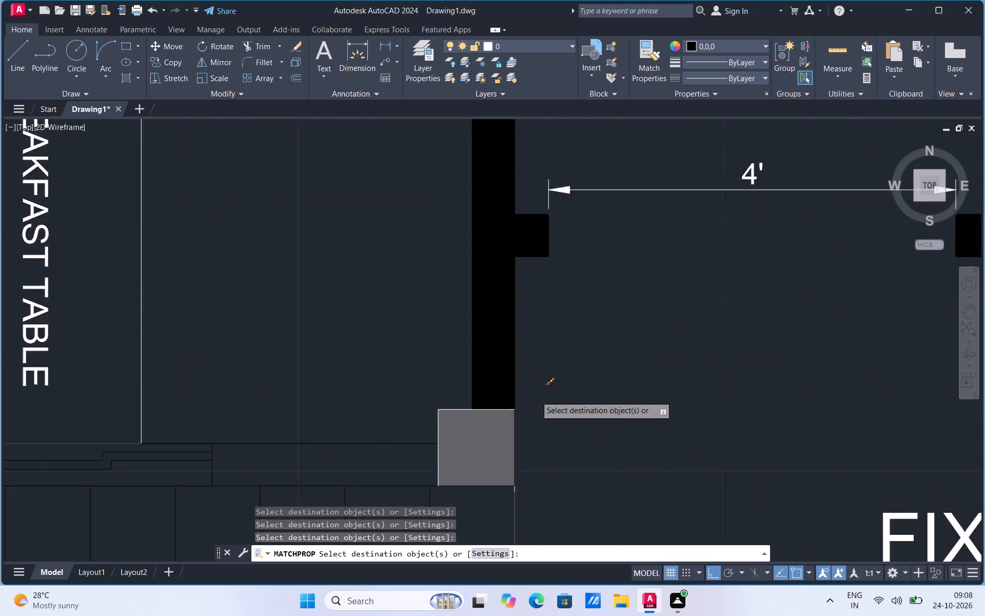
left_click(454, 406)
left_click(438, 419)
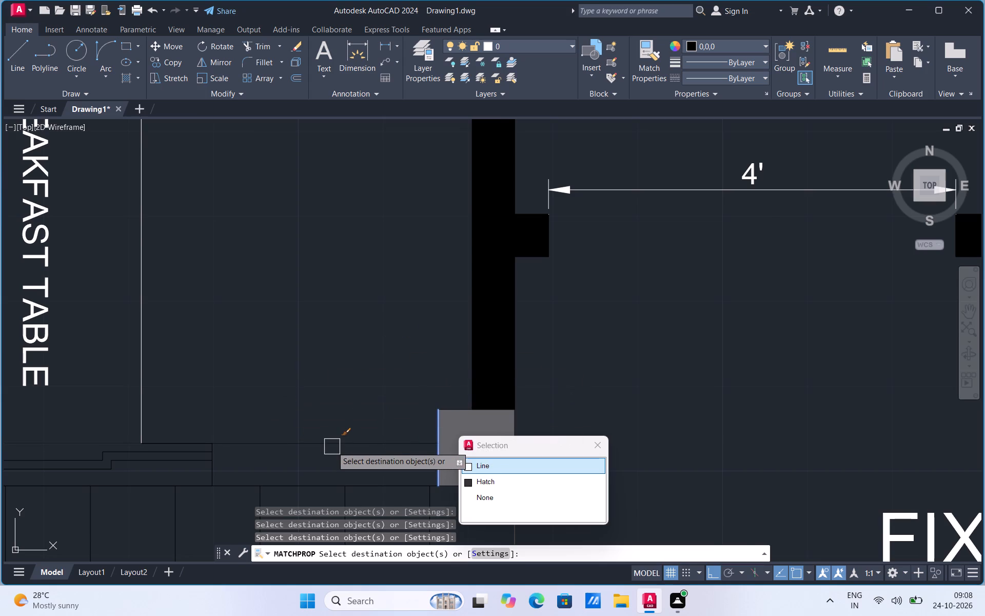
Apply the matched properties to the existing stair's tread lines and the horizontal line separating its two flights.
scroll(331, 447, "down", 2)
scroll(344, 398, "down", 2)
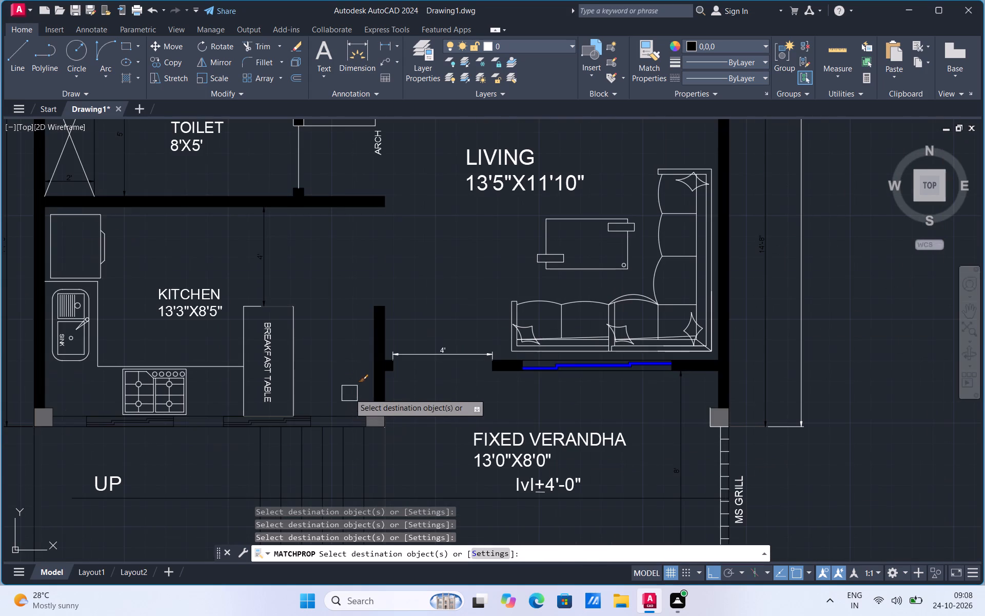
scroll(363, 399, "down", 2)
scroll(397, 180, "up", 3)
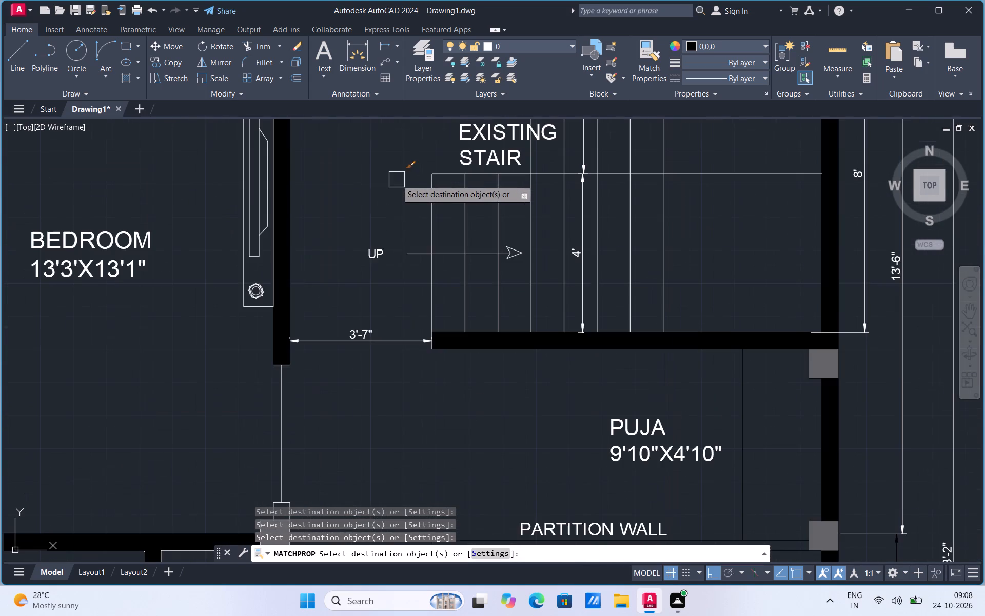
left_click(427, 224)
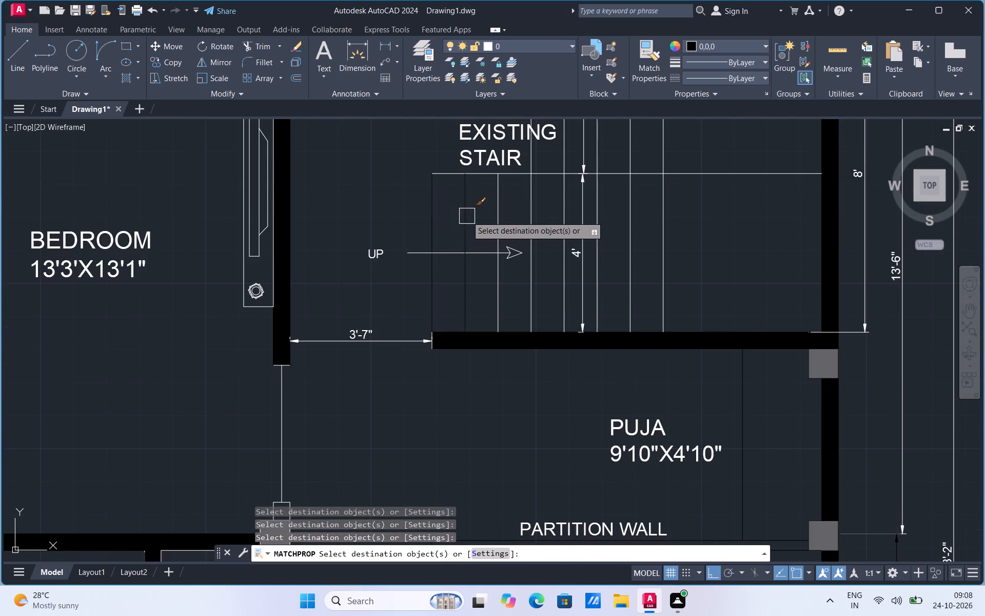
left_click(467, 216)
left_click(494, 221)
left_click(534, 214)
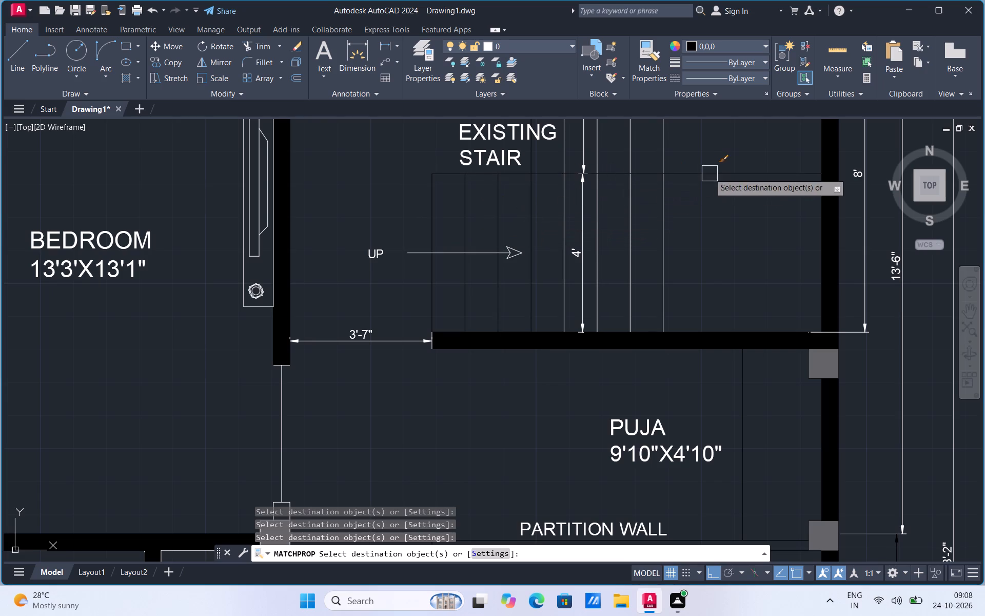
left_click(710, 173)
left_click(666, 200)
left_click(635, 220)
left_click(603, 233)
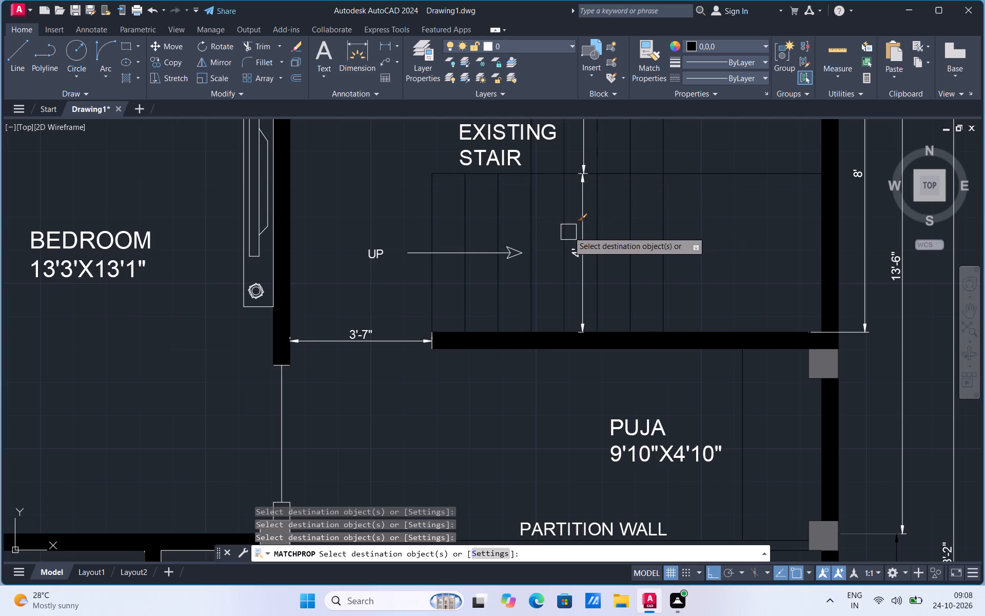
left_click(568, 226)
Apply the matched properties to the two vertical 4' dimensions across the existing stair's flights.
left_click(582, 210)
left_click(585, 153)
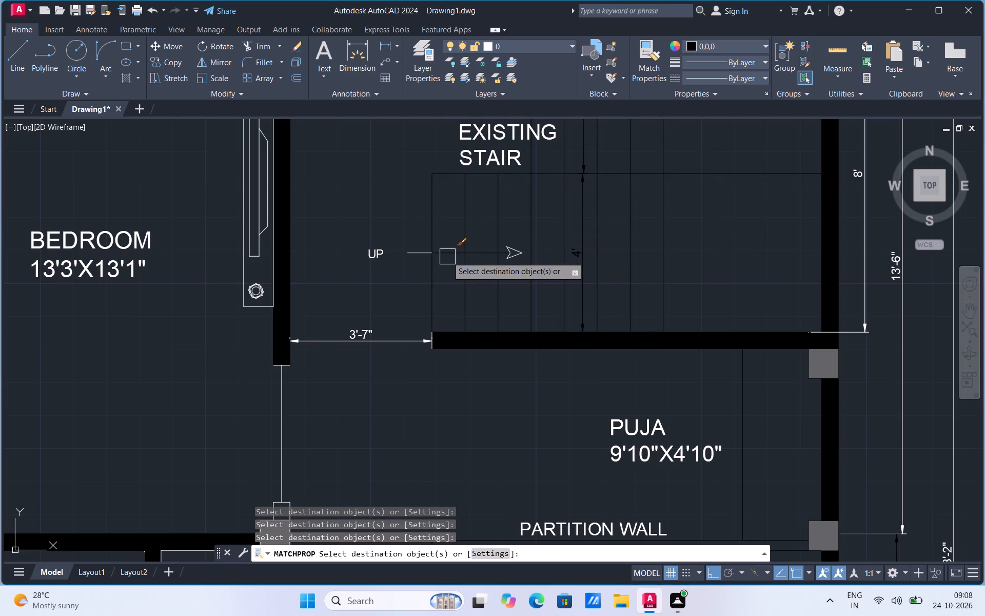
Apply the matched properties to the existing stair's UP direction line and the edges of its arrowhead.
left_click(447, 257)
left_click(411, 249)
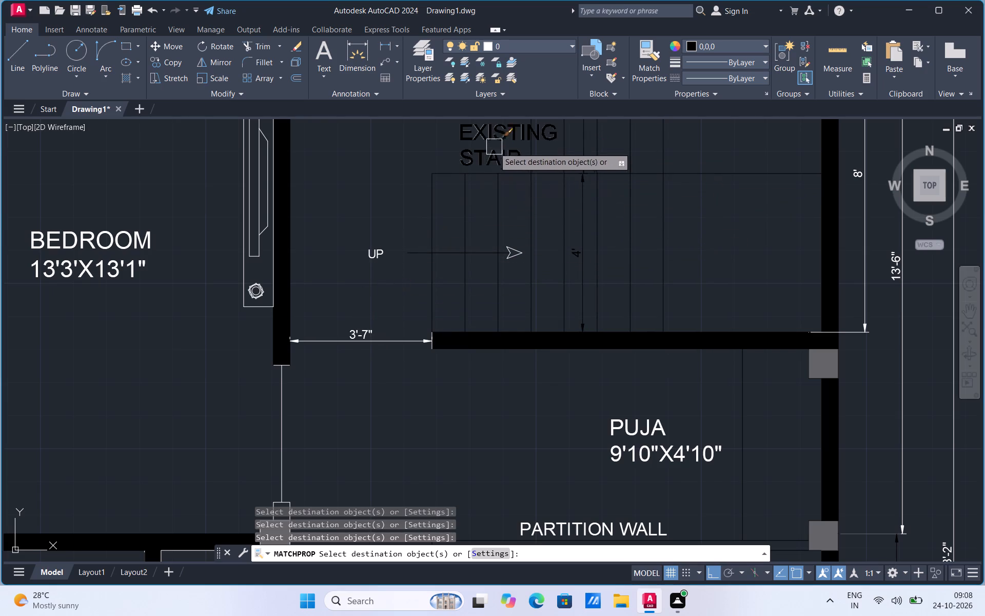
scroll(520, 244, "up", 2)
left_click(510, 253)
left_click(491, 252)
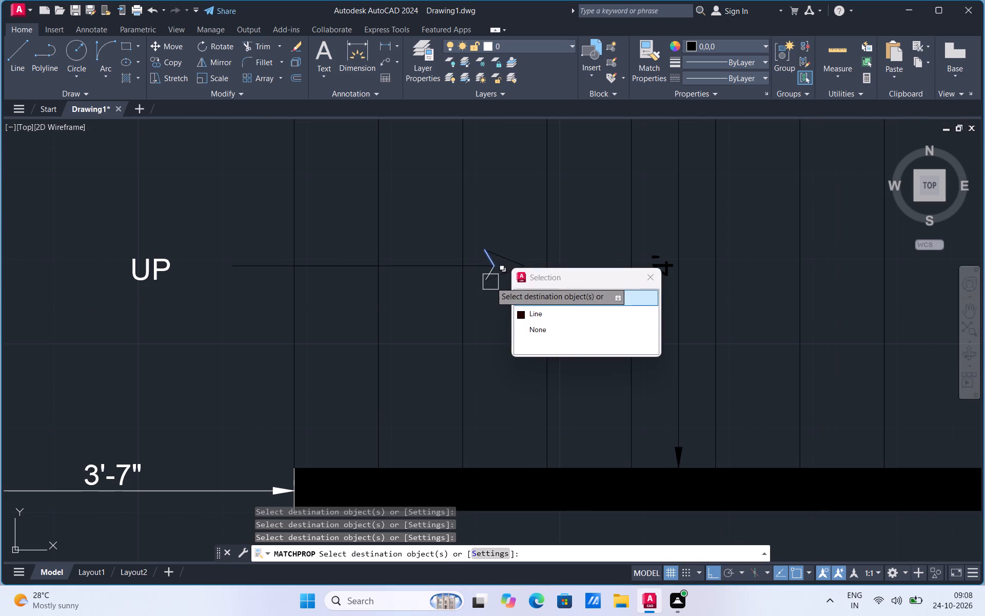
scroll(495, 279, "up", 2)
left_click(495, 279)
left_click(481, 269)
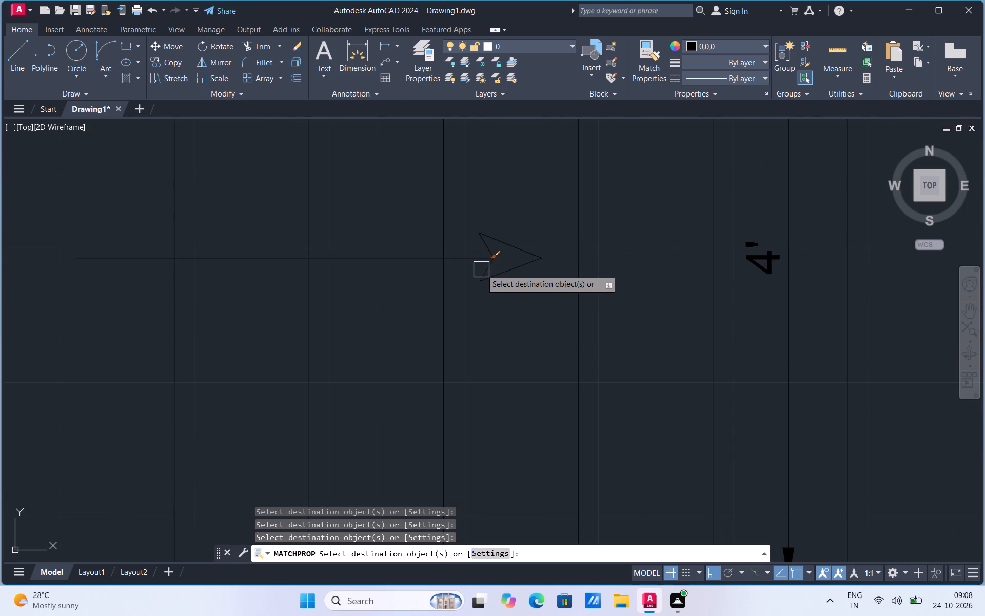
Apply the matched properties to the 28'-2", 13'-6" and 8' dimensions beside the existing stair and the 4' landing dimension inside it.
scroll(470, 311, "down", 5)
scroll(670, 220, "up", 1)
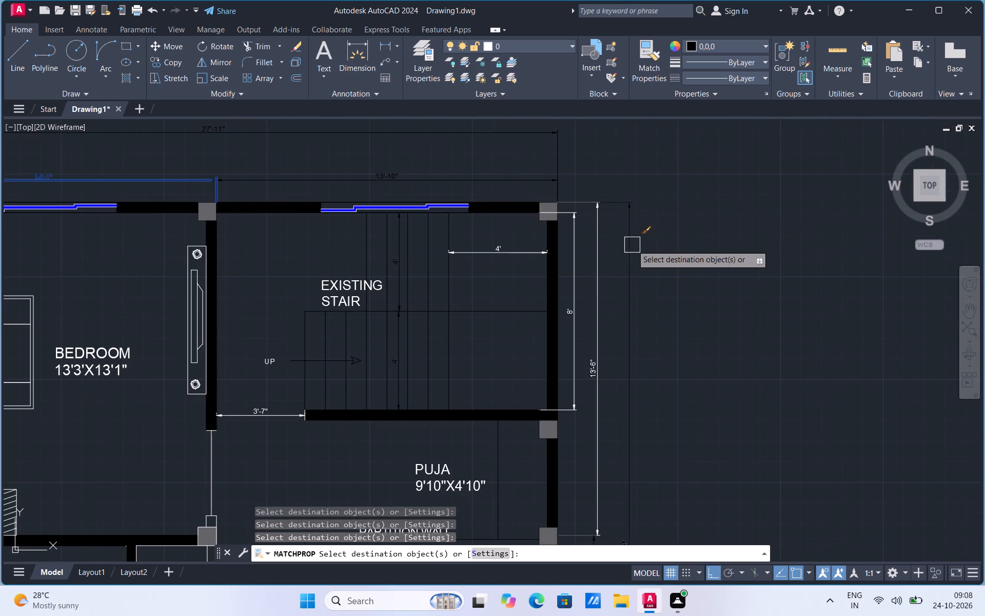
left_click(632, 245)
left_click(595, 268)
left_click(579, 291)
left_click(531, 256)
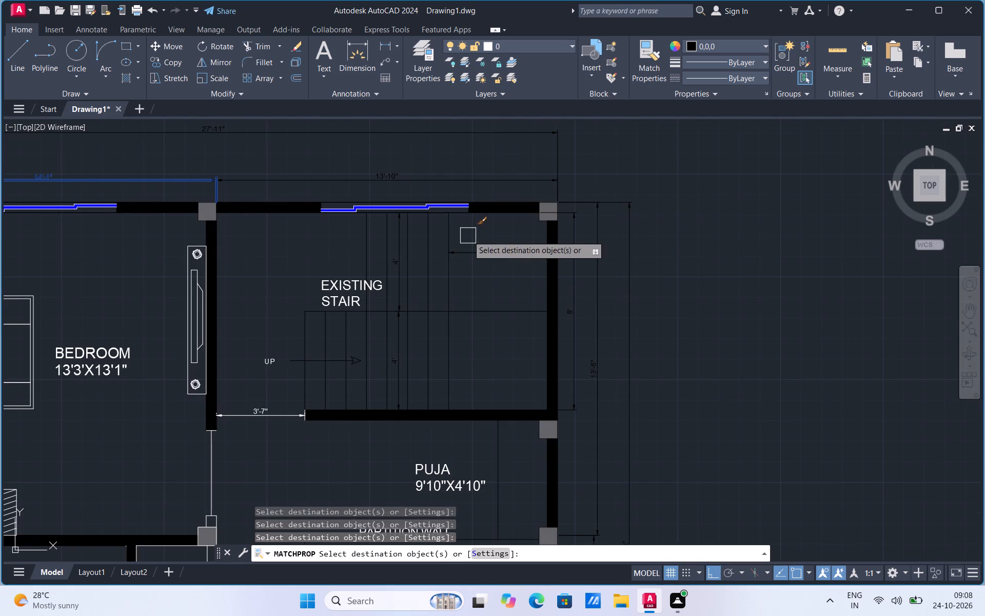
Apply the matched properties to the wall line behind the basin and to the side and end lines of the toilet–basin partition wall.
scroll(516, 234, "down", 2)
scroll(548, 325, "down", 1)
scroll(520, 469, "up", 2)
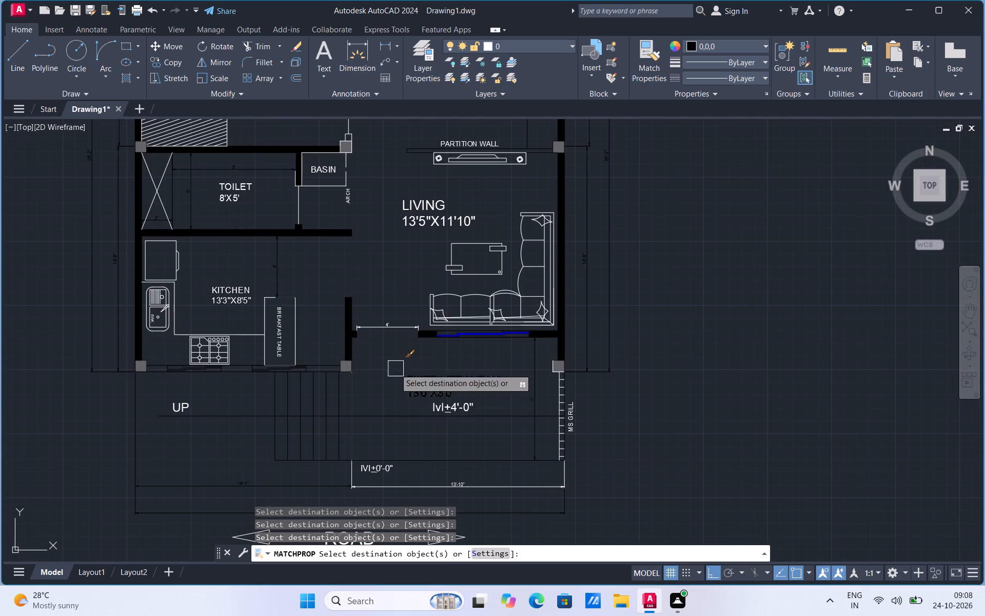
scroll(294, 207, "up", 2)
scroll(385, 349, "down", 2)
scroll(362, 252, "up", 3)
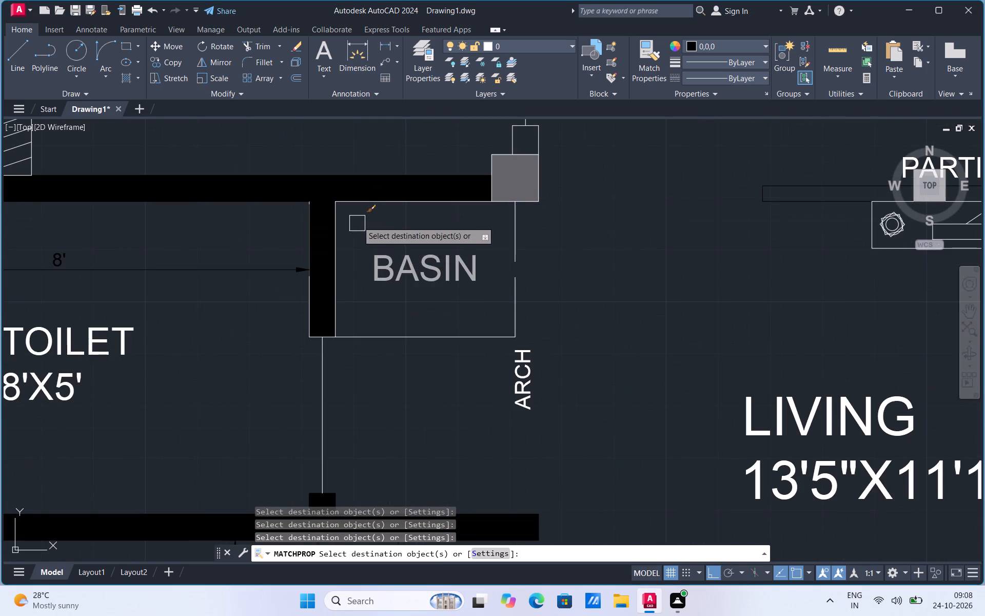
left_click(363, 205)
left_click(337, 244)
left_click(309, 304)
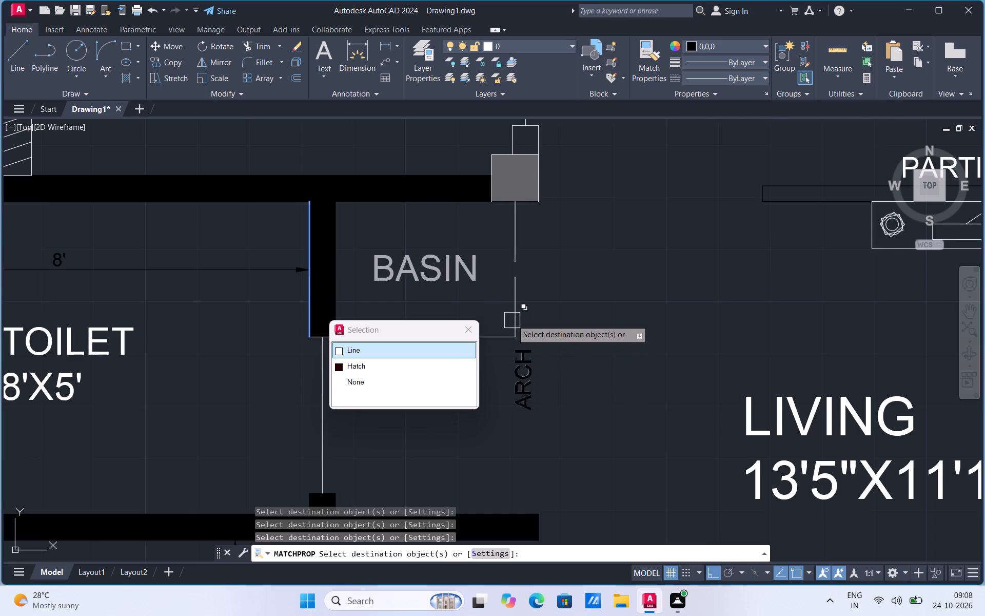
scroll(511, 319, "down", 2)
scroll(391, 338, "up", 3)
left_click(405, 311)
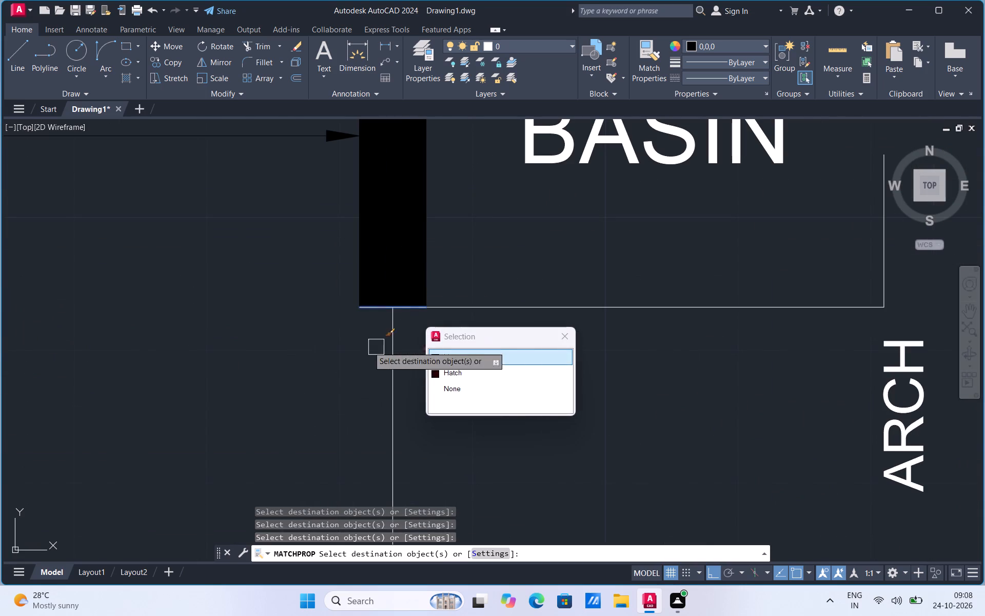
Apply the matched properties to the end line of the bedroom wall at the doorway beside the 3'-7" passage.
scroll(283, 359, "down", 4)
scroll(478, 313, "down", 1)
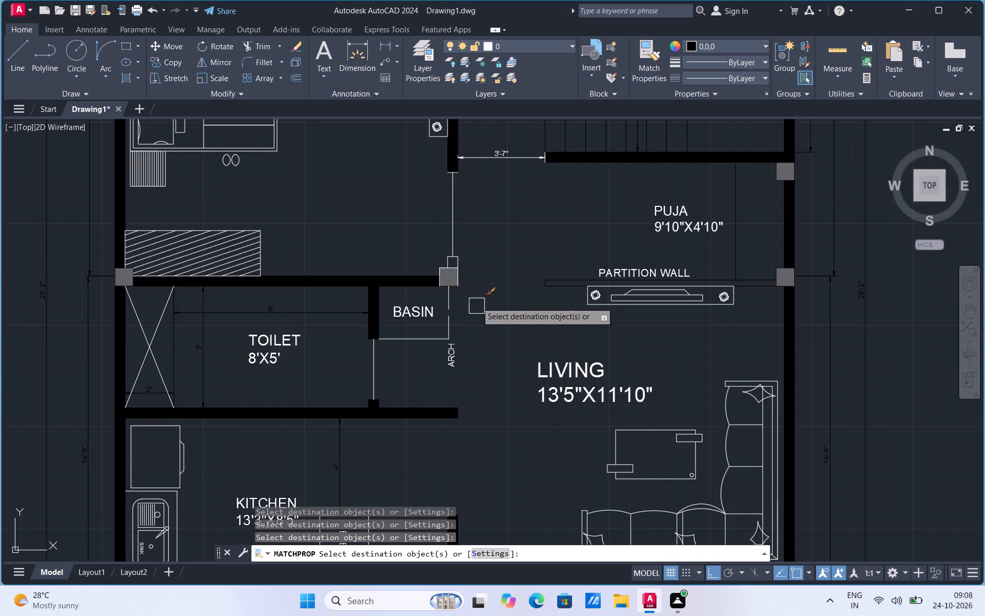
scroll(468, 181, "up", 4)
left_click(424, 176)
scroll(454, 222, "down", 2)
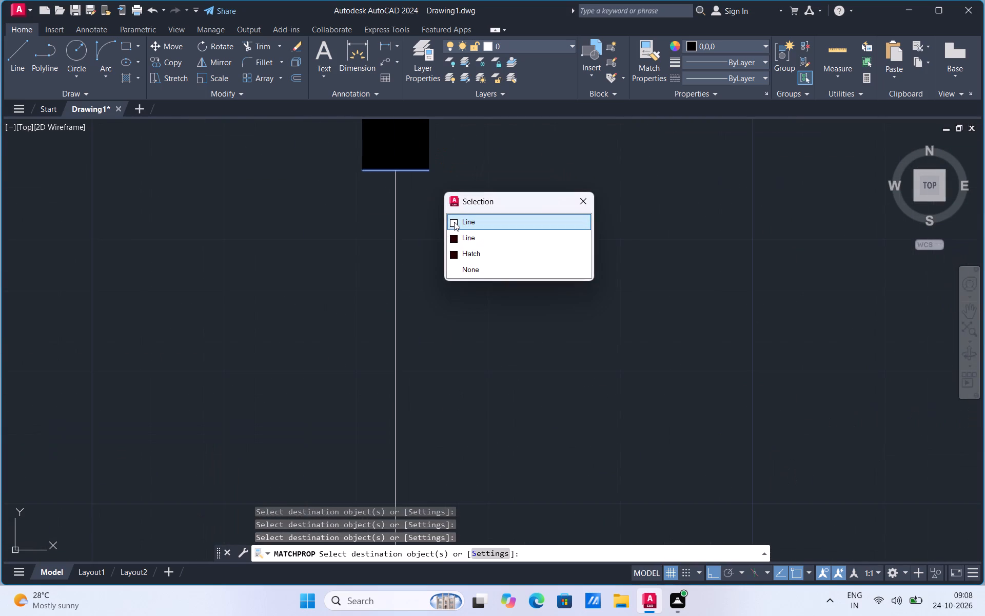
Apply the matched properties to the outlines of the small wall stub at the bedroom doorway and the column below it.
scroll(454, 222, "down", 2)
scroll(395, 280, "down", 3)
scroll(395, 281, "up", 1)
scroll(432, 254, "up", 7)
scroll(448, 287, "down", 2)
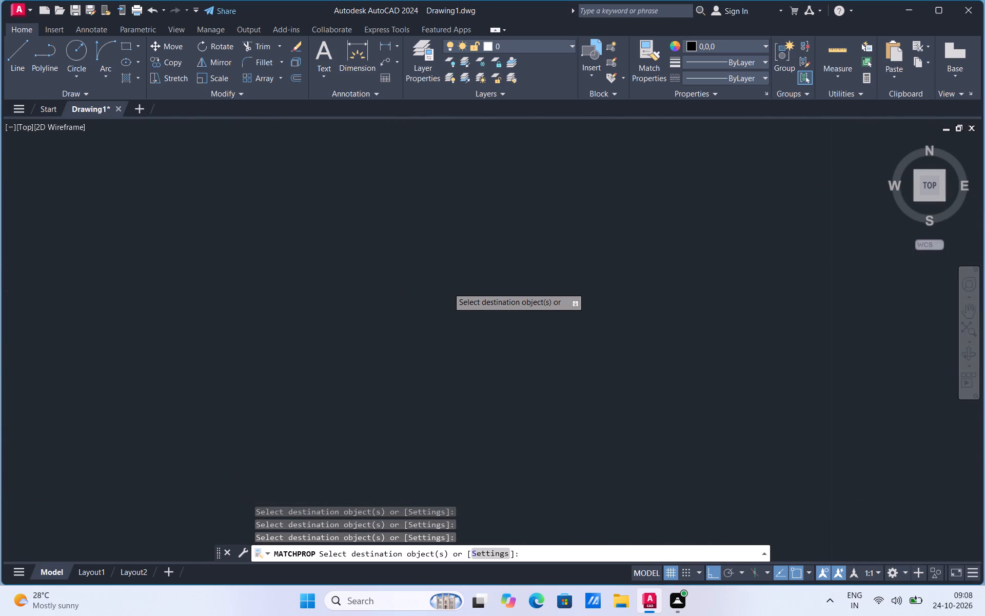
scroll(448, 287, "down", 8)
scroll(448, 352, "up", 4)
left_click(412, 438)
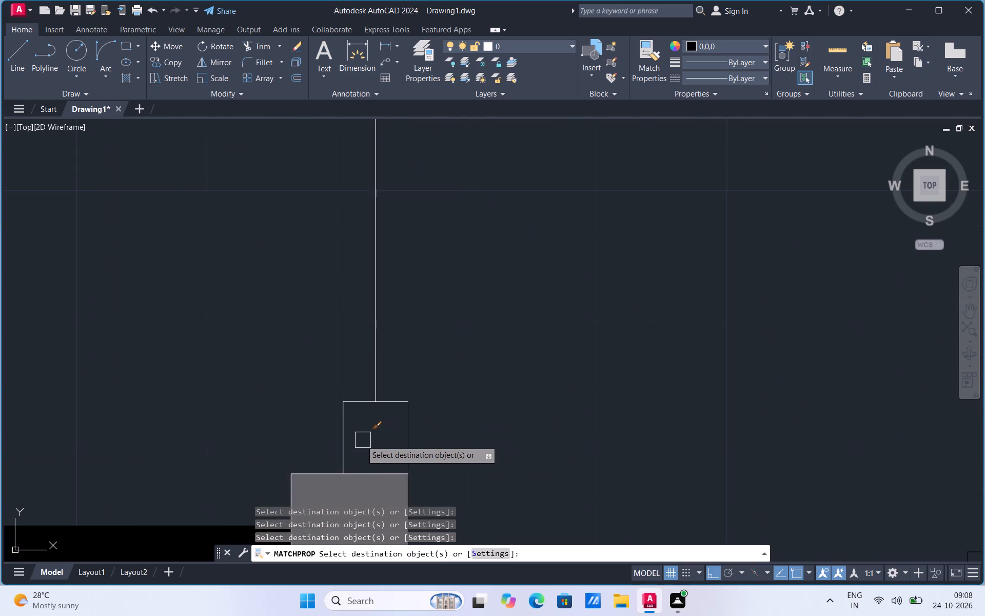
left_click(349, 442)
left_click(296, 469)
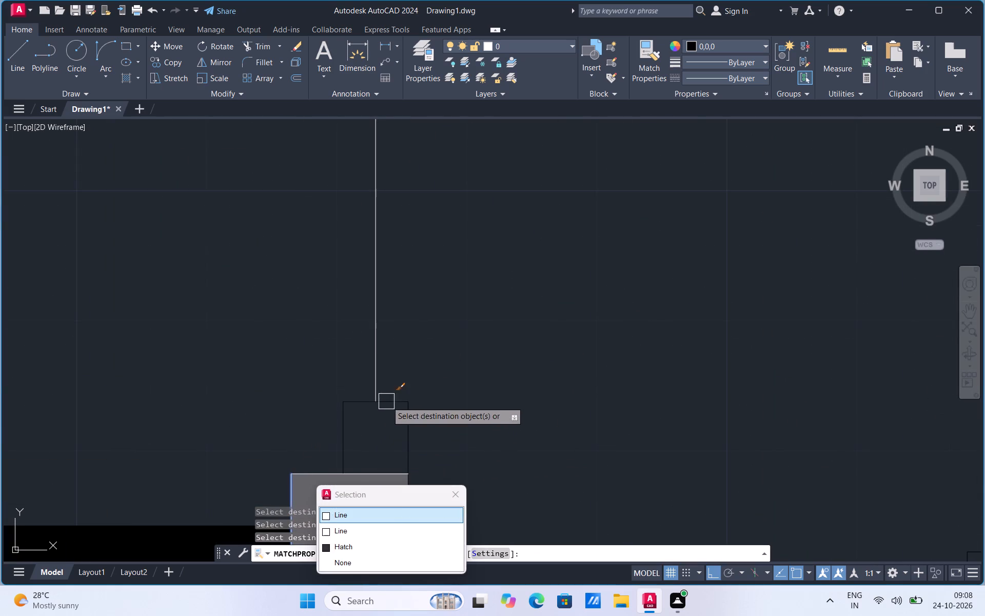
left_click(387, 401)
scroll(494, 286, "down", 2)
scroll(441, 351, "up", 3)
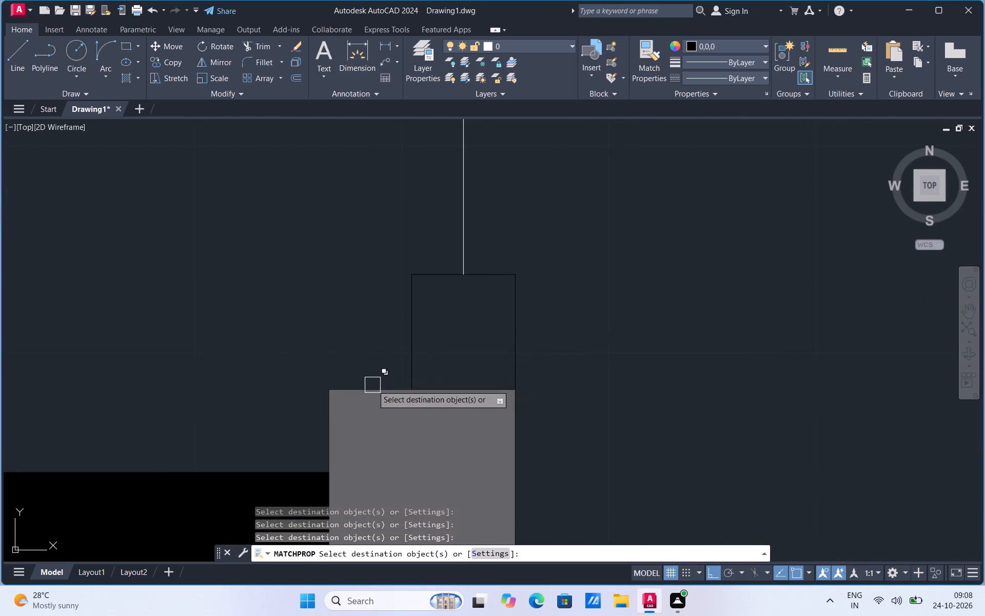
left_click(372, 385)
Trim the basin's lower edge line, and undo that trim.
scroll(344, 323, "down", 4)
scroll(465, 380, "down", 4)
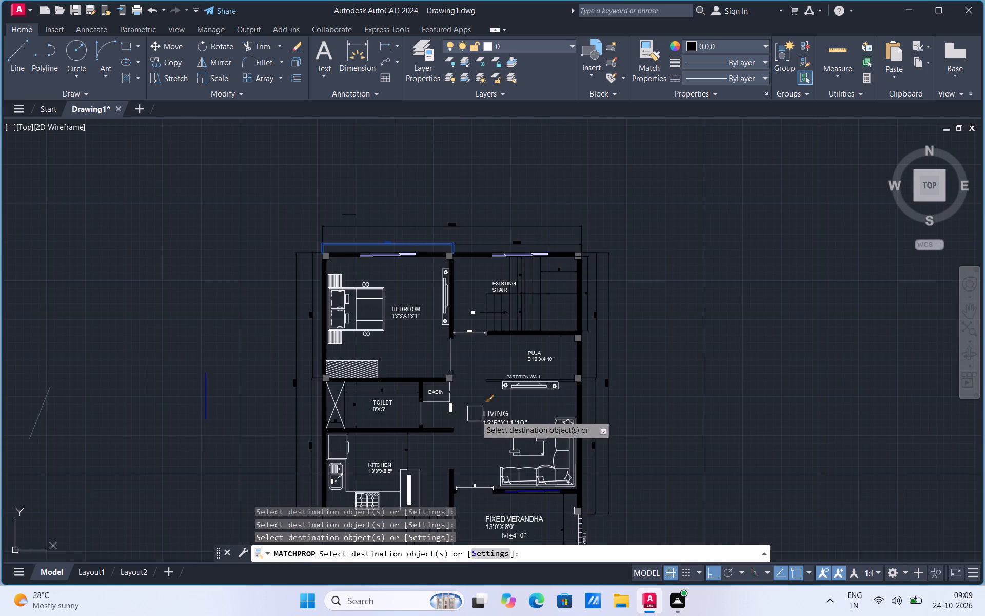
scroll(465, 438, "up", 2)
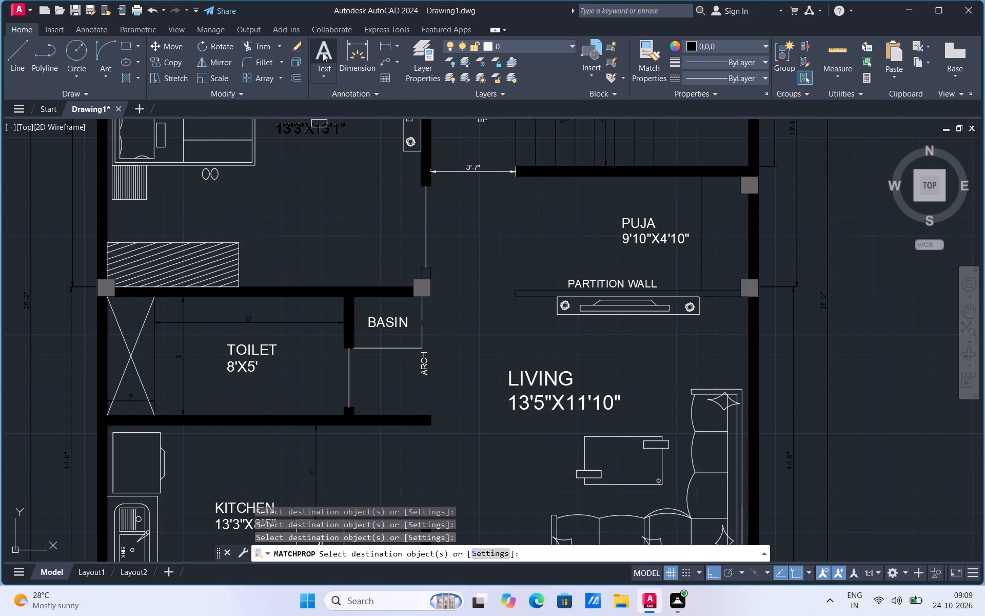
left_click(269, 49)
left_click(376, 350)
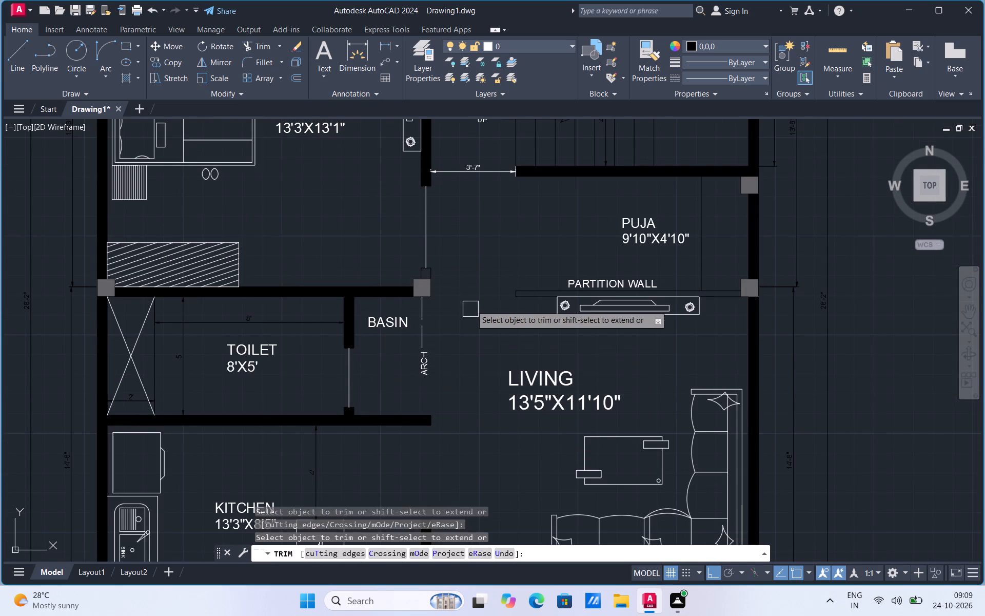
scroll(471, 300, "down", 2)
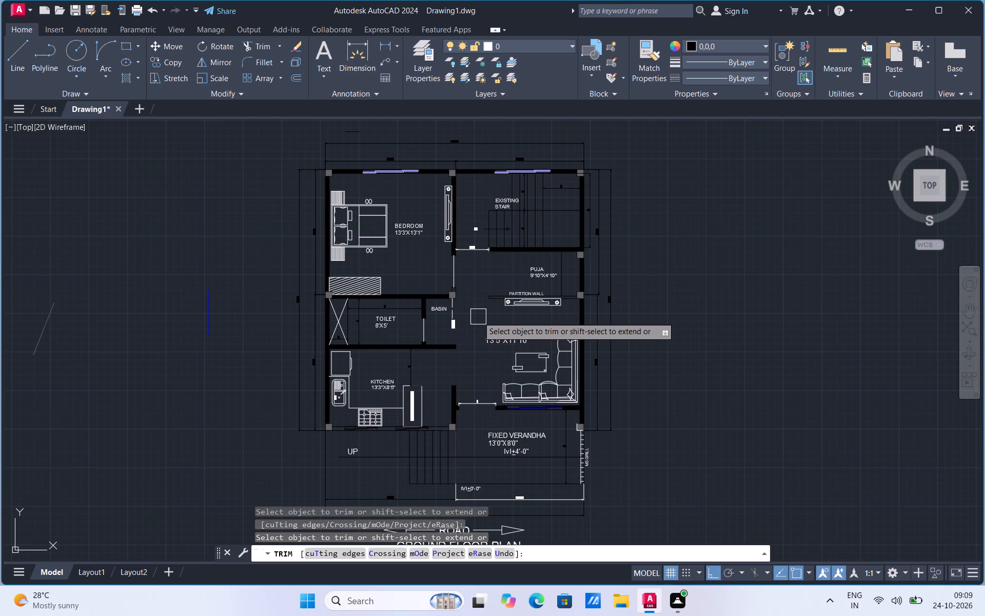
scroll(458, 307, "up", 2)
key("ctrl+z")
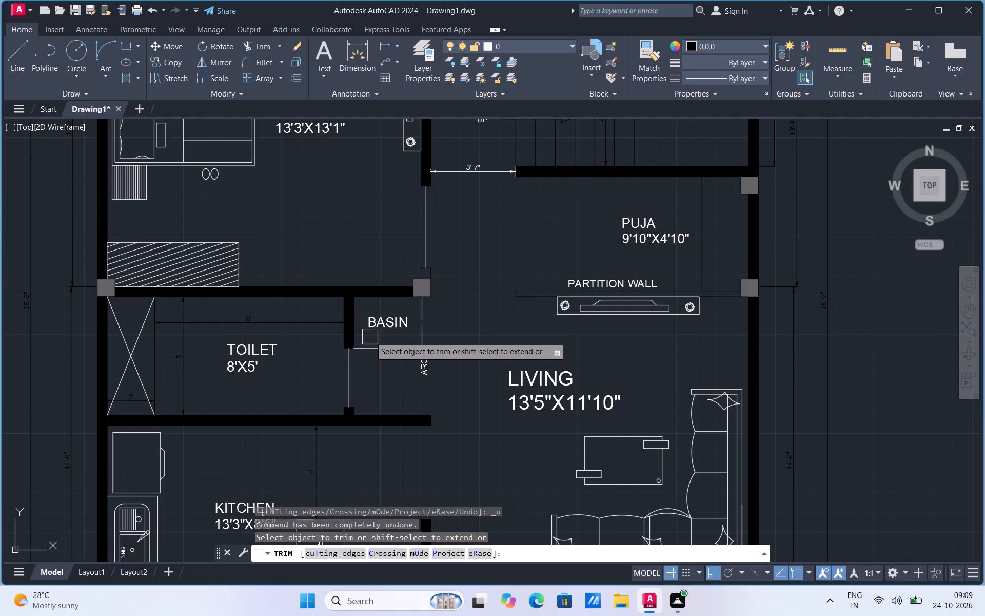
Use Trim to remove the 13'-10" dimension in front of the fixed verandha.
scroll(370, 339, "down", 2)
scroll(467, 332, "down", 1)
scroll(465, 407, "up", 3)
scroll(454, 352, "down", 3)
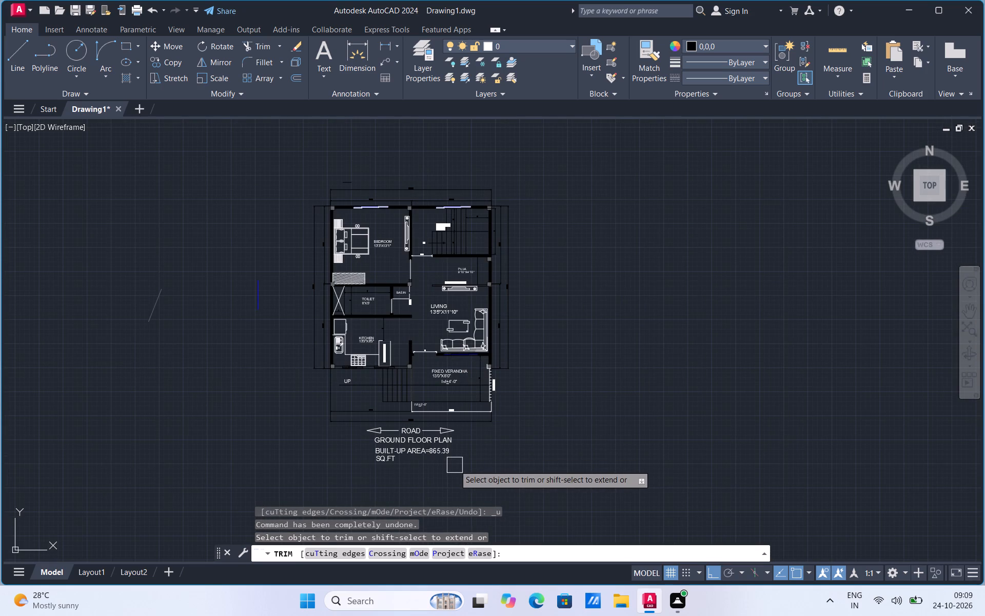
scroll(452, 431, "up", 2)
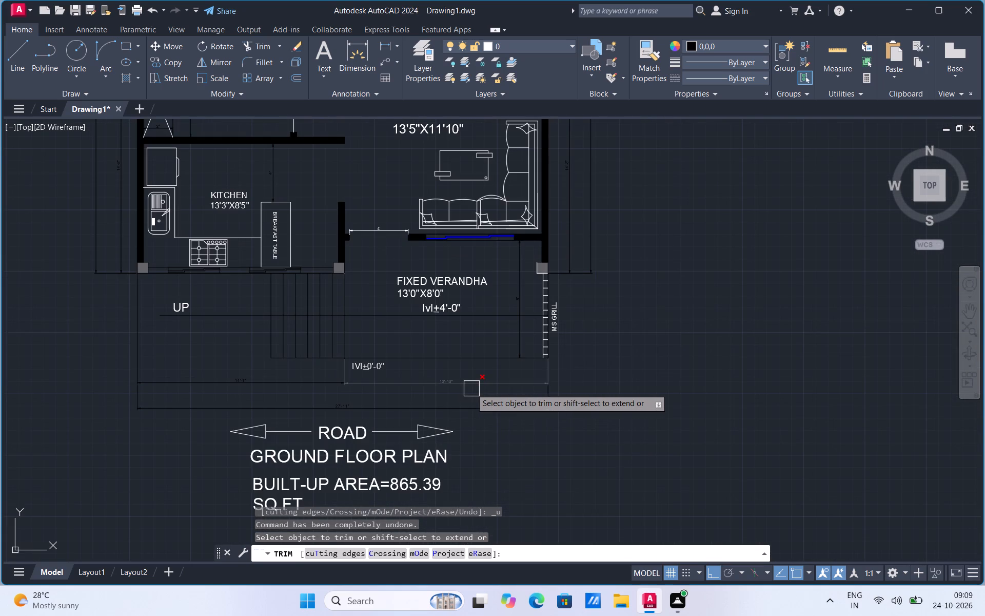
left_click(476, 380)
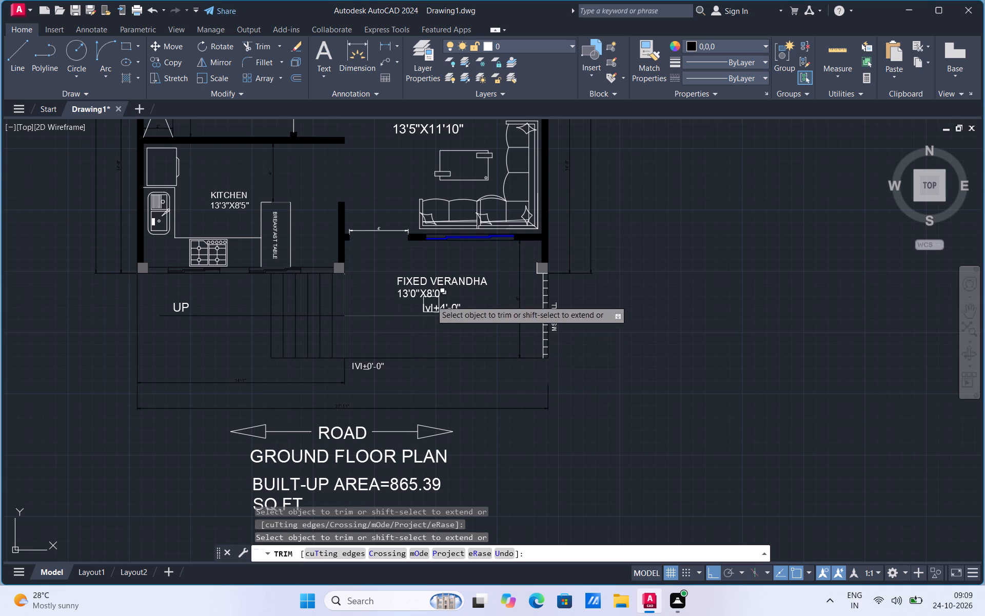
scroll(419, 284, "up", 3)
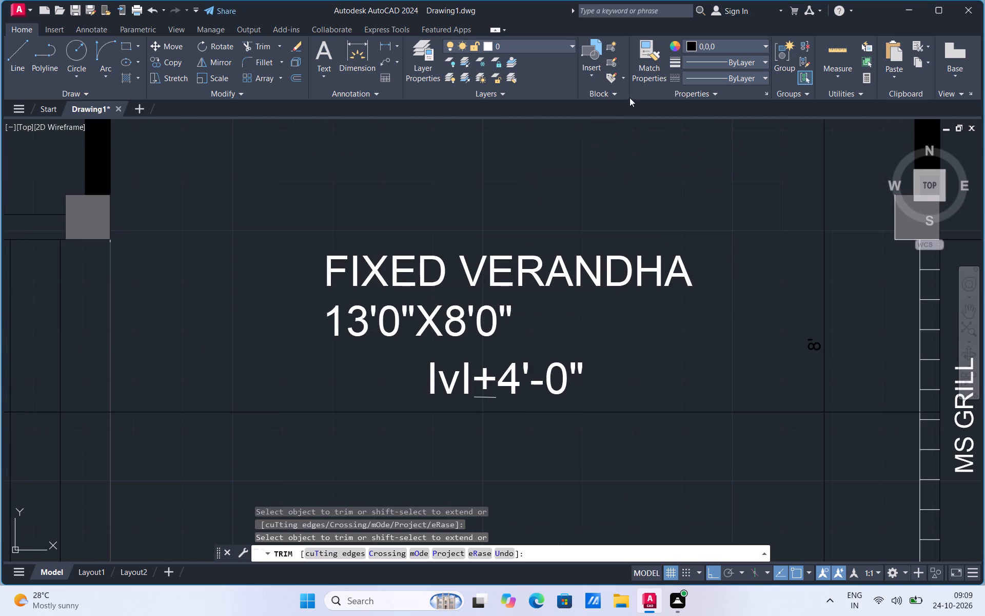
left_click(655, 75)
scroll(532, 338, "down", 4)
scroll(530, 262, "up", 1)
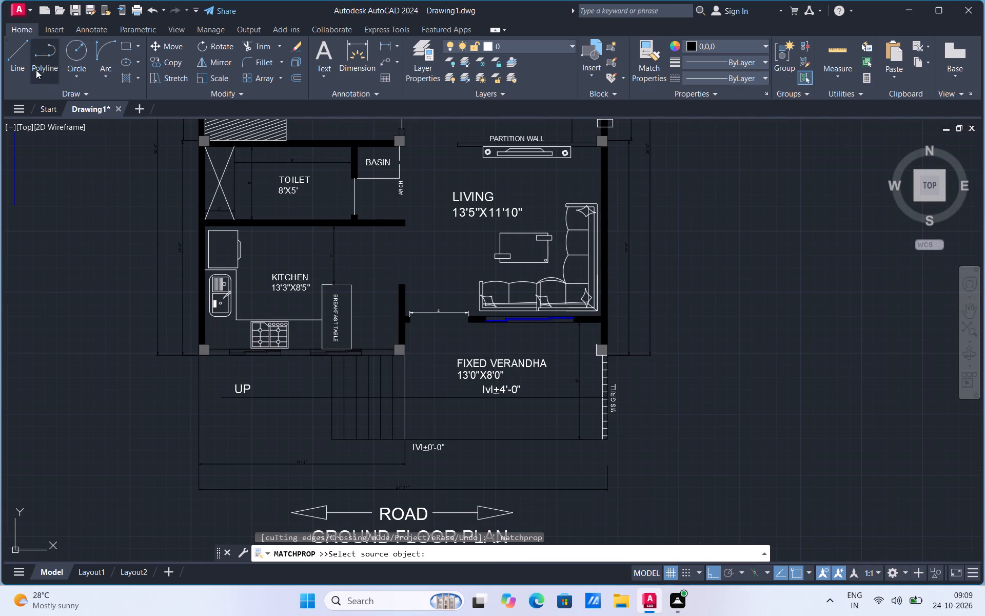
Draw a vertical line in the empty area outside the plan, beside the kitchen and toilet.
left_click(18, 69)
left_click_drag(75, 337, 77, 322)
left_click(94, 217)
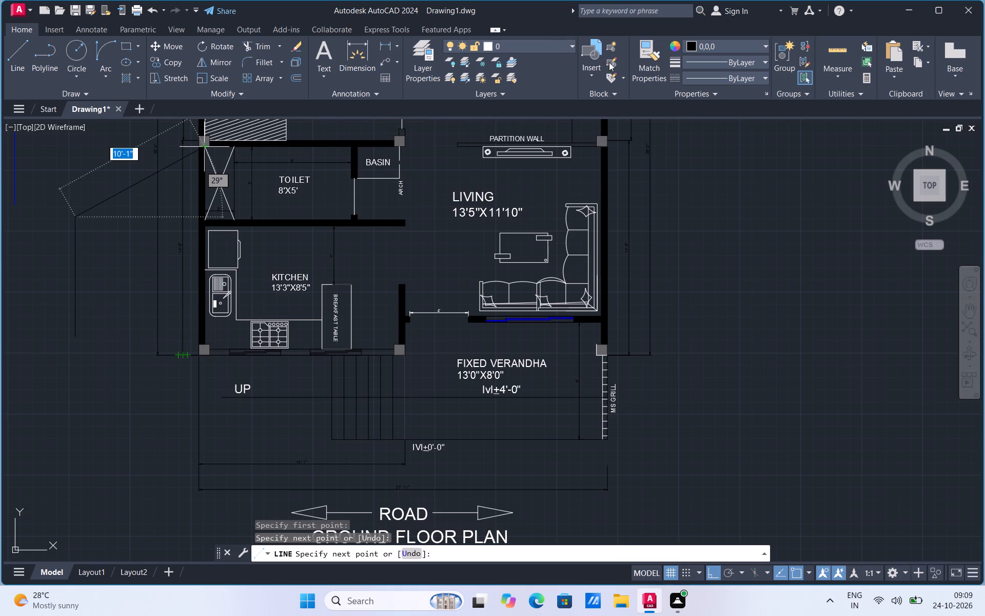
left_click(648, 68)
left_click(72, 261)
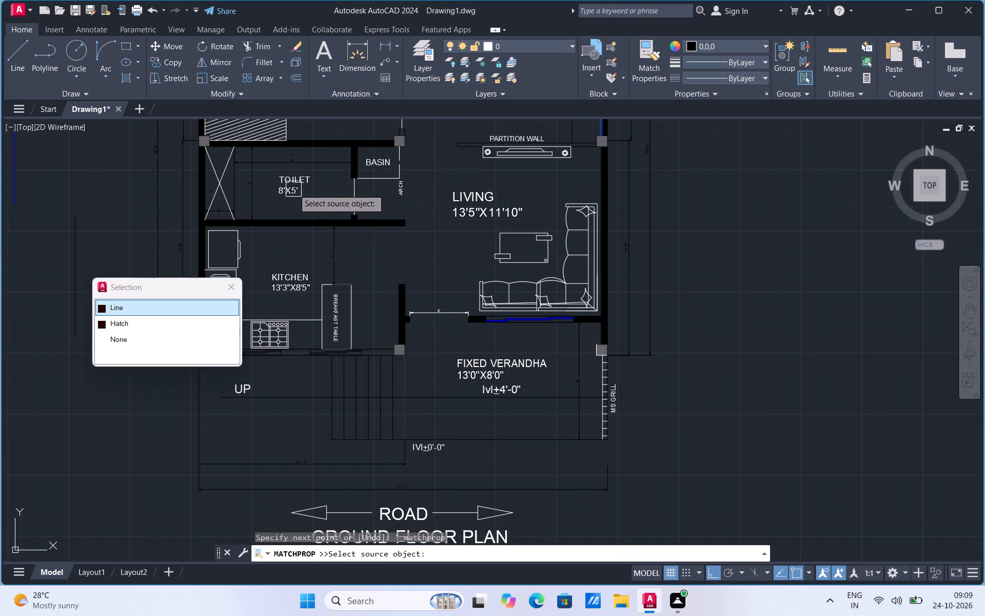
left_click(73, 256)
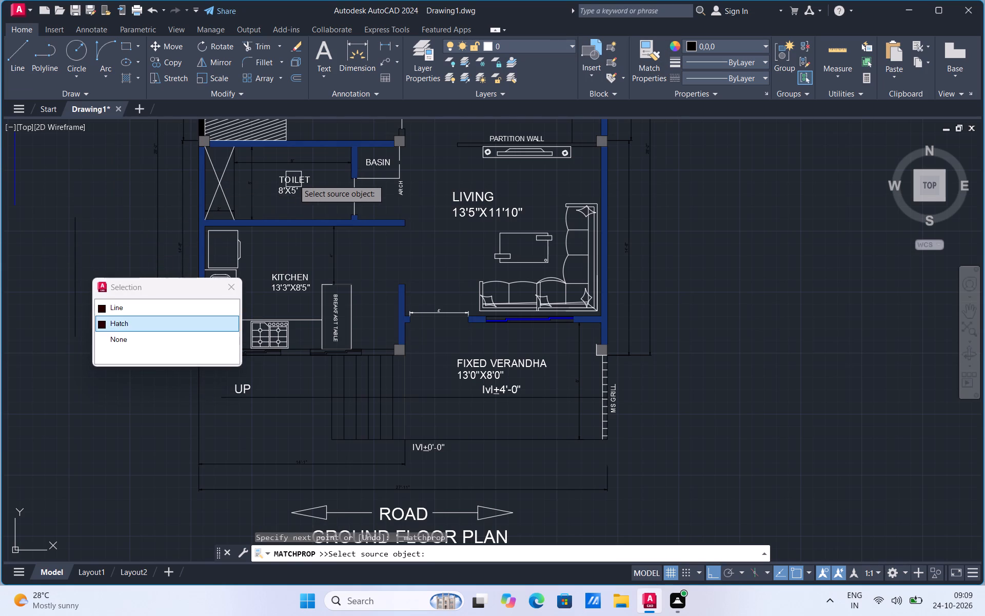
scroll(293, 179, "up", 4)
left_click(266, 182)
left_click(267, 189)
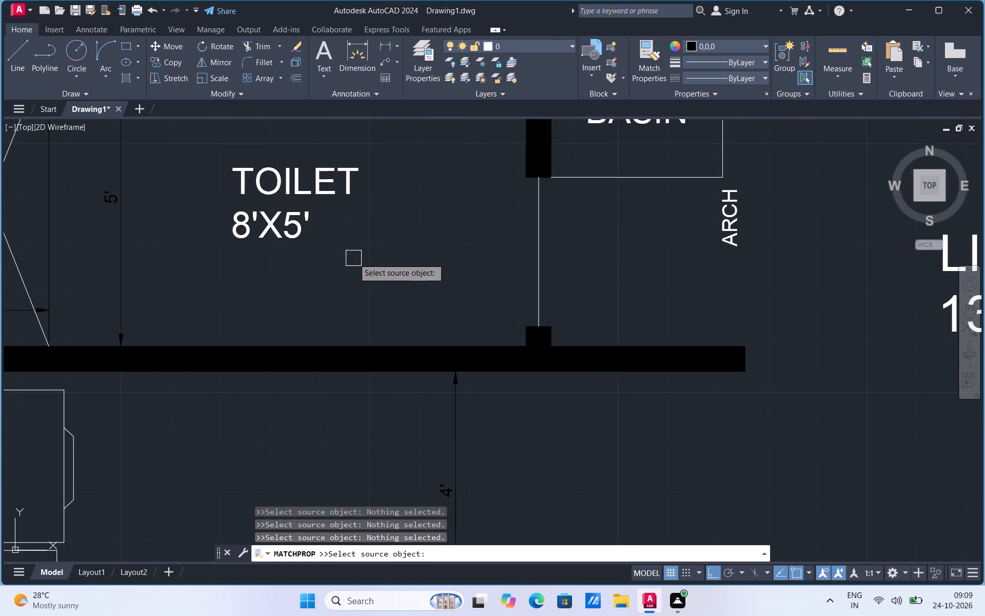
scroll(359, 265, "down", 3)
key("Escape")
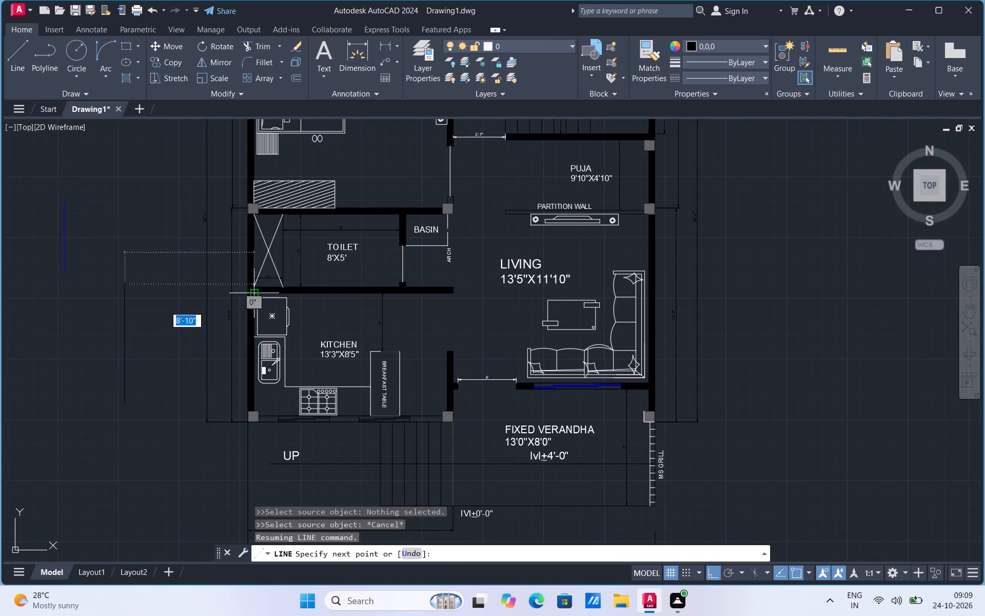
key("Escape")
Match the black line's properties onto the TOILET, BASIN, ARCH, LIVING, PUJA and PARTITION WALL labels.
left_click(653, 70)
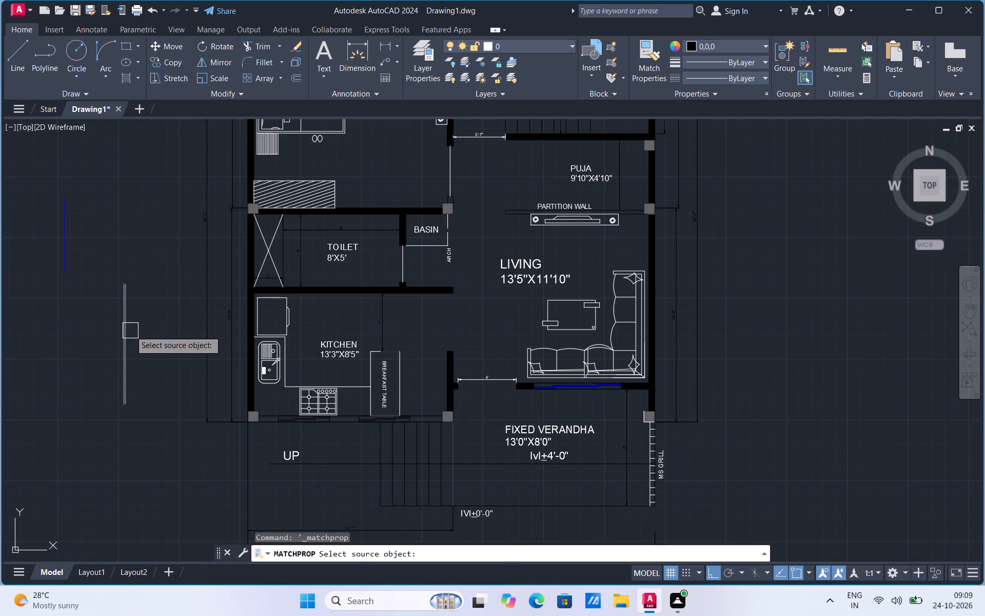
left_click(129, 331)
left_click(337, 248)
scroll(431, 220, "up", 2)
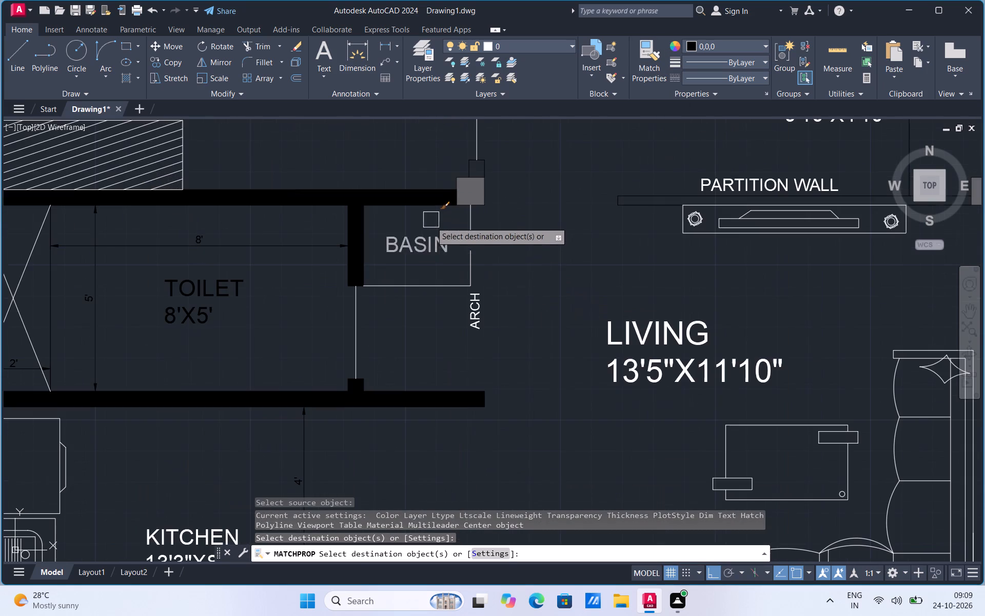
left_click(427, 242)
scroll(451, 413, "down", 1)
left_click(472, 361)
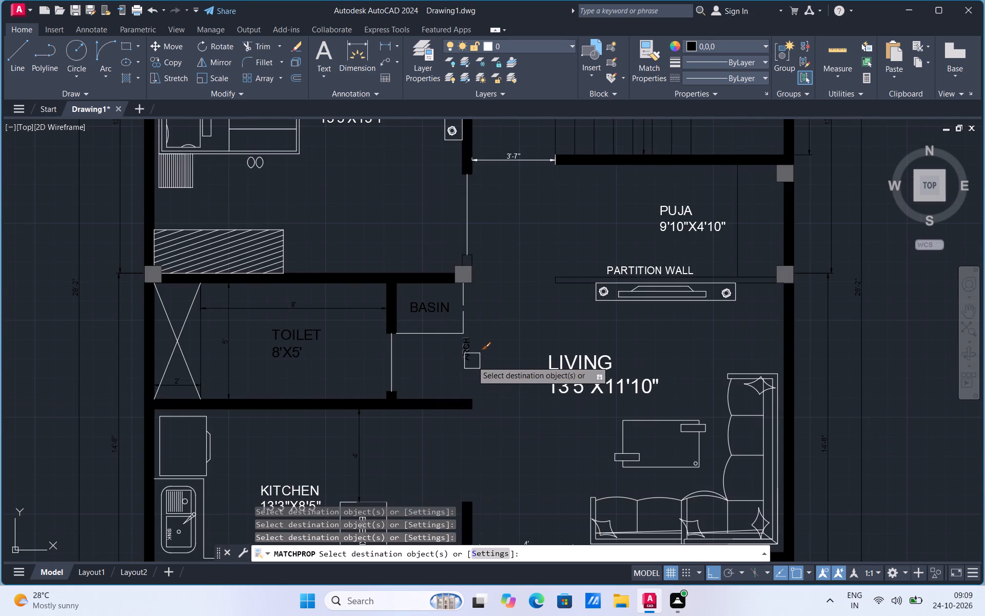
left_click(584, 381)
left_click(683, 236)
left_click(645, 266)
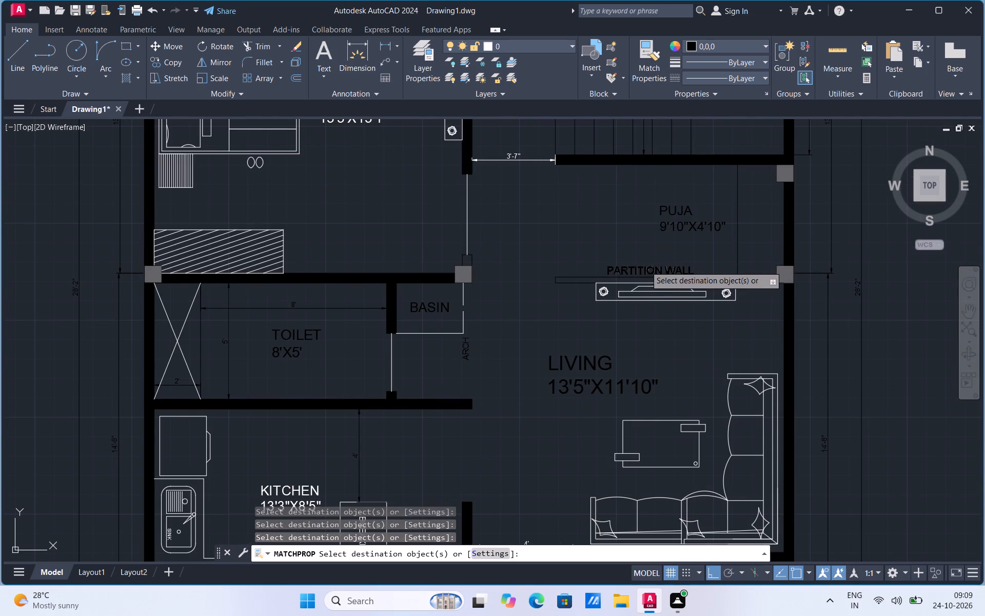
Apply the matched black properties to the BEDROOM and EXISTING STAIR labels, and end Match Properties.
scroll(543, 393, "down", 2)
scroll(467, 292, "up", 2)
left_click(465, 272)
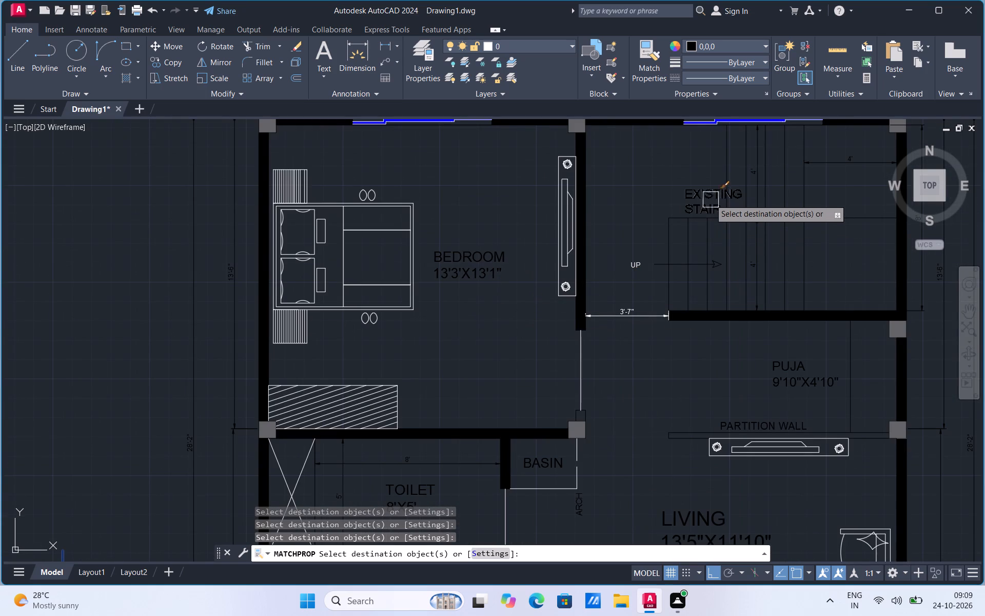
left_click(708, 194)
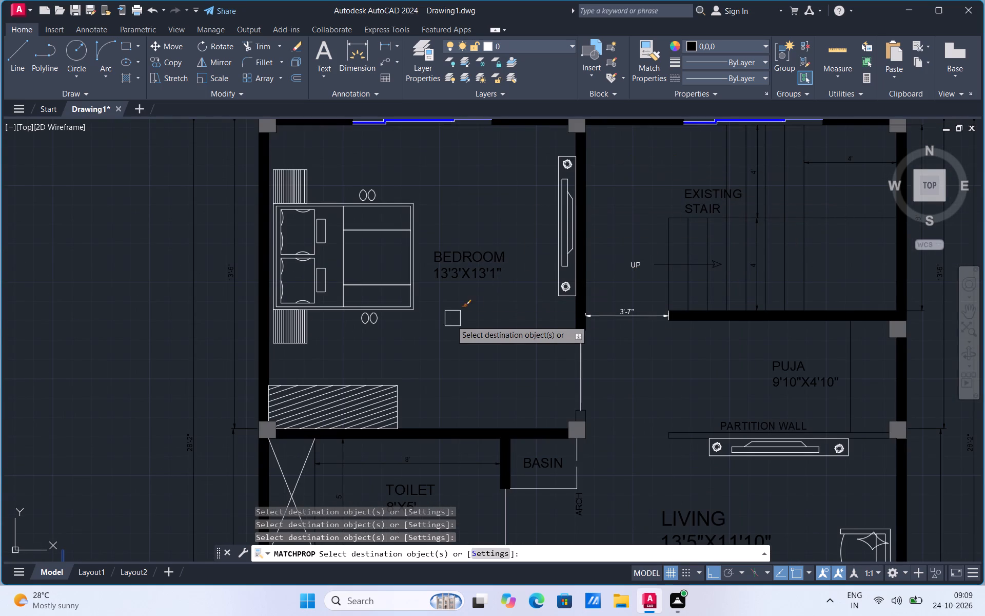
scroll(389, 278, "down", 3)
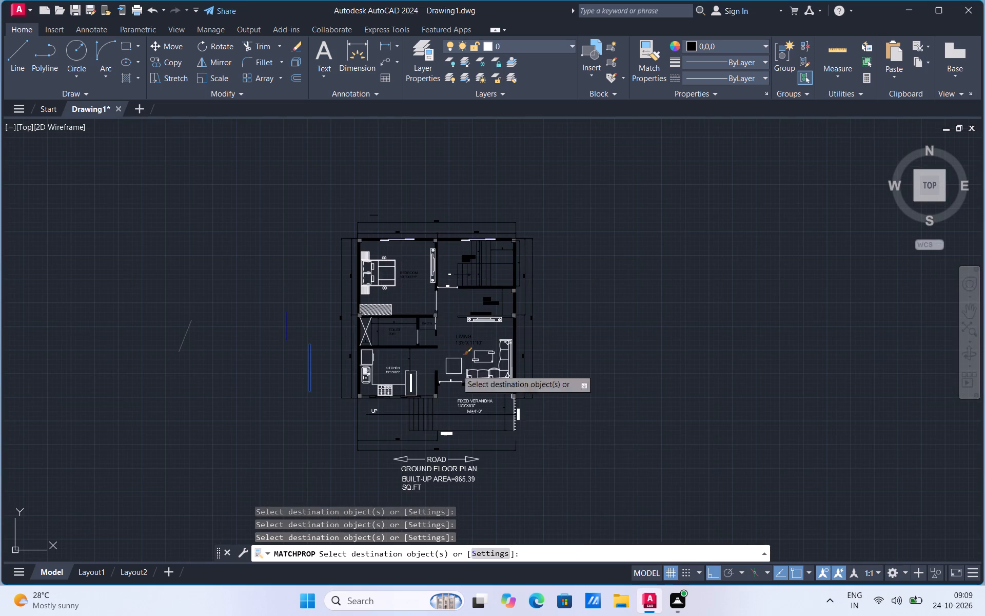
scroll(445, 433, "up", 3)
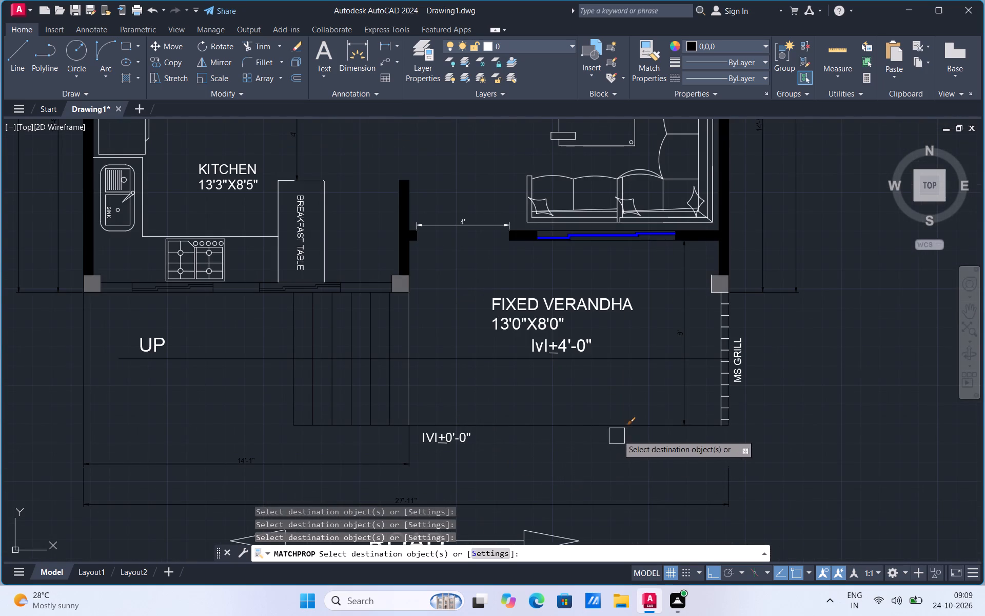
key("Escape")
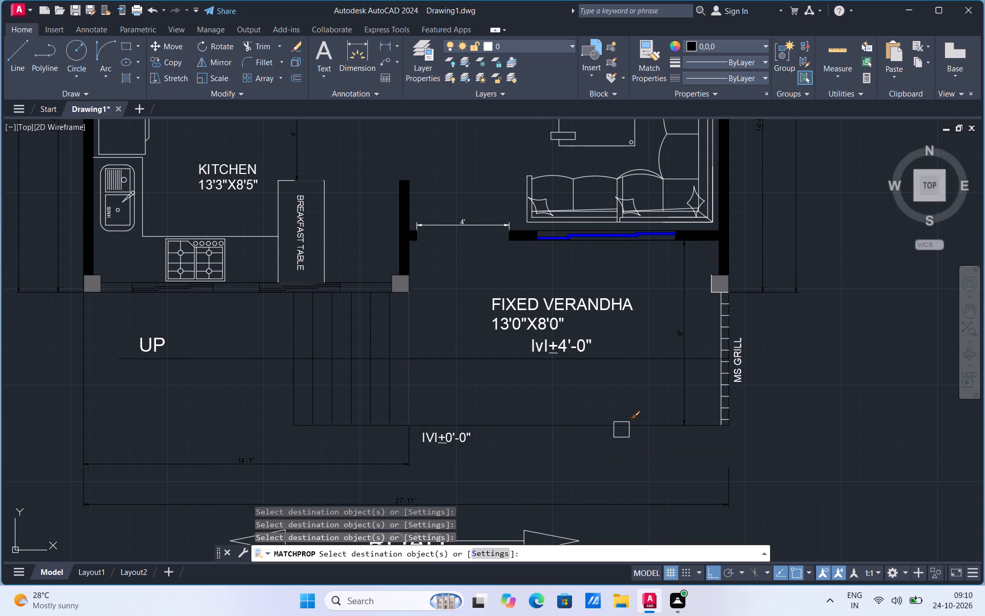
Set the current colour to Red and draw a vertical line in the empty area beside the plan.
left_click(691, 44)
left_click(690, 171)
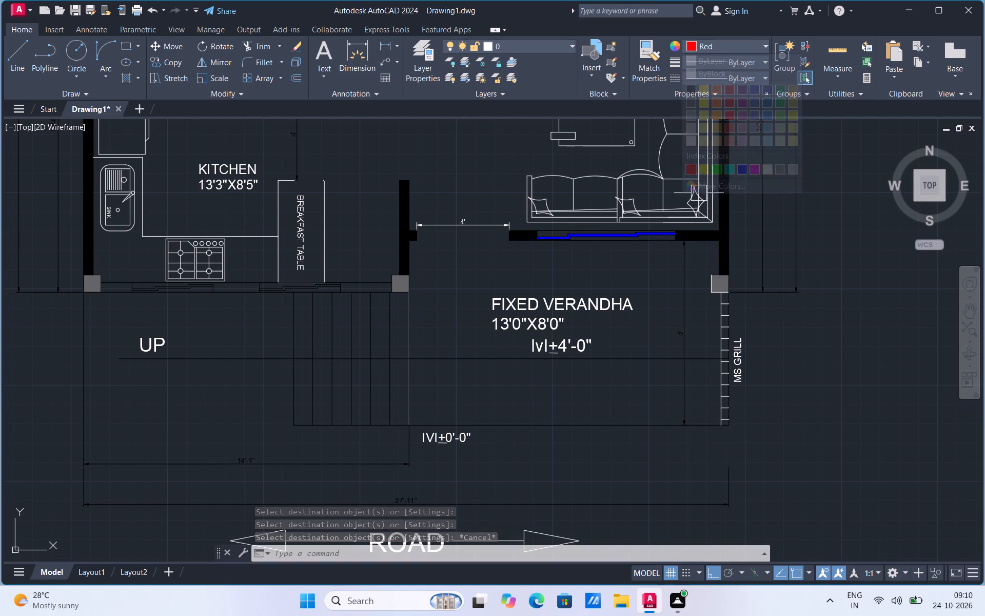
scroll(788, 261, "down", 2)
left_click(13, 69)
left_click_drag(260, 348, 261, 340)
left_click(296, 220)
Match the red line's properties onto the UP label and the lvl±0'-0" text with its underline below the entrance stairs.
left_click(642, 78)
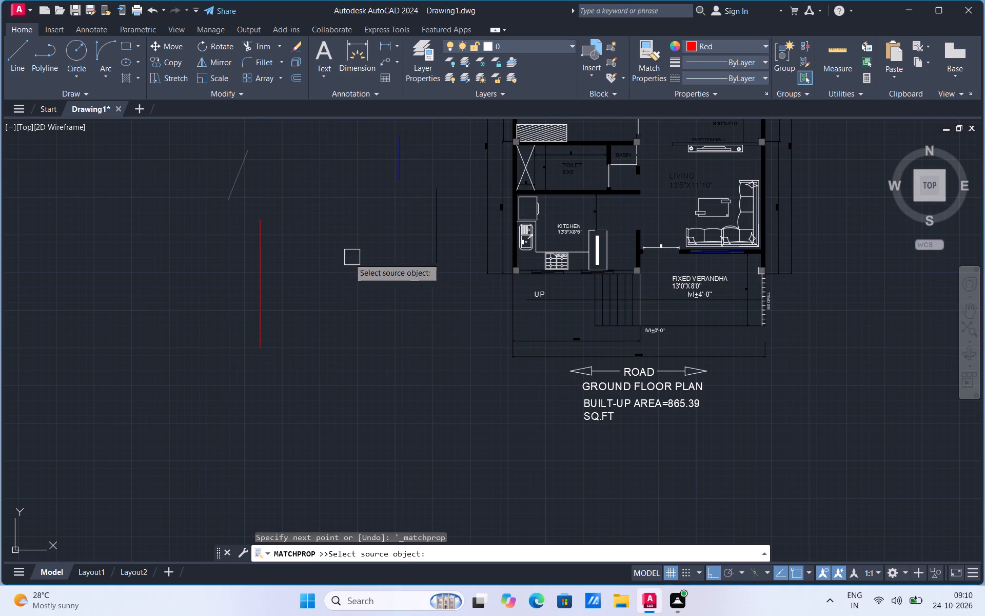
left_click(255, 300)
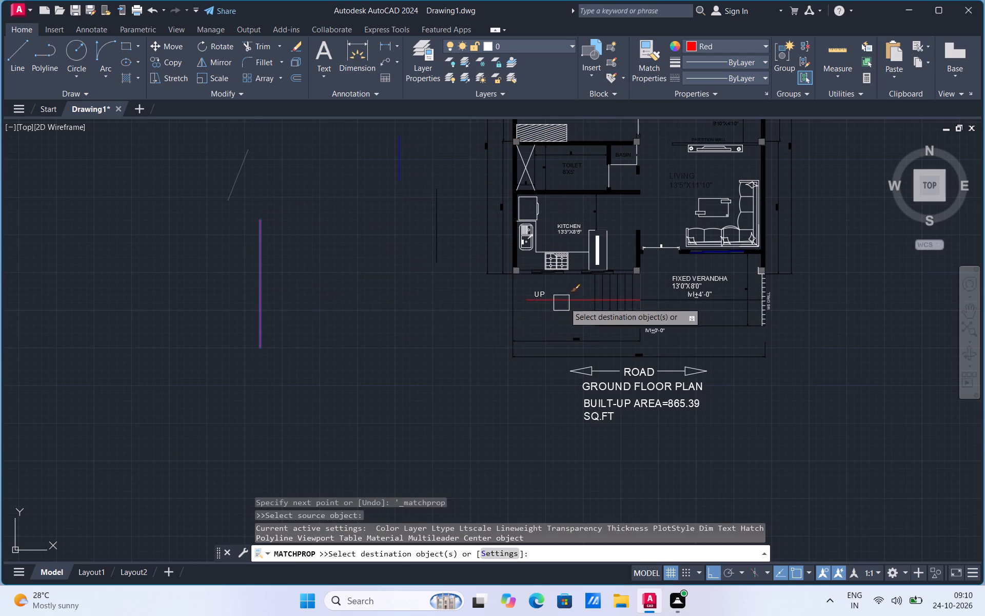
scroll(575, 300, "up", 3)
left_click(442, 274)
scroll(413, 269, "down", 3)
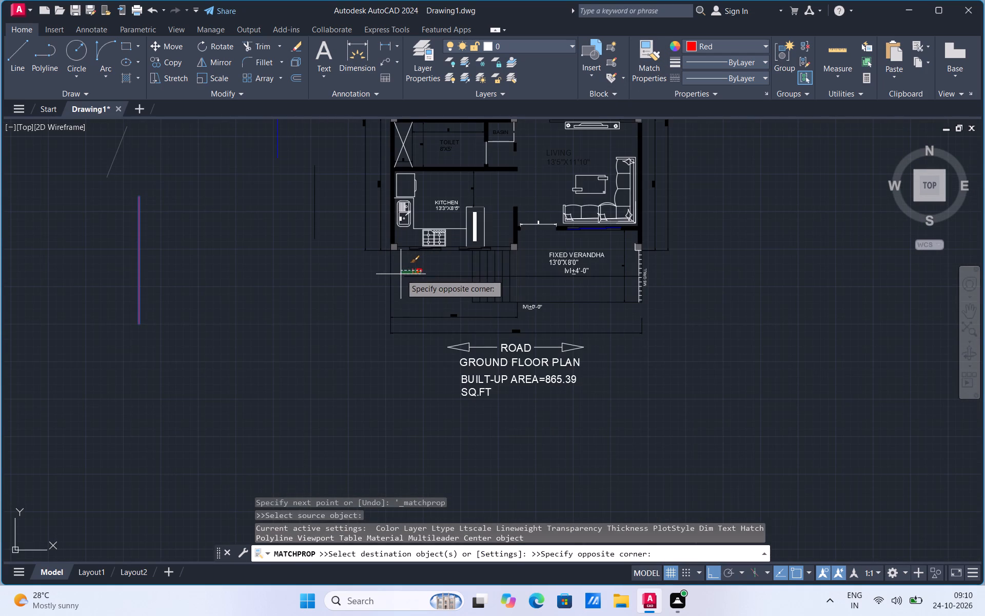
left_click(401, 274)
scroll(523, 315, "up", 2)
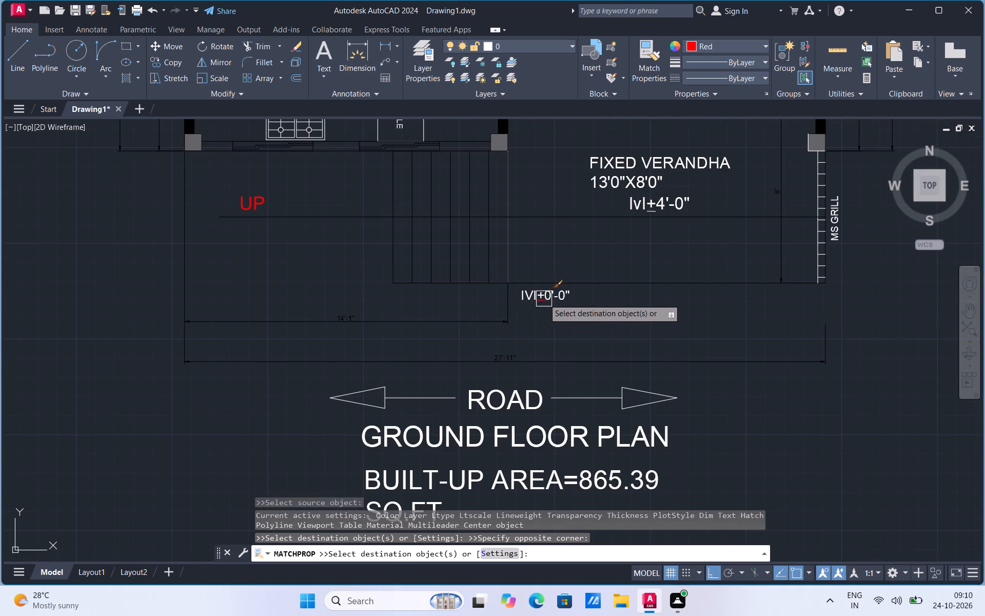
scroll(567, 296, "up", 2)
left_click(577, 319)
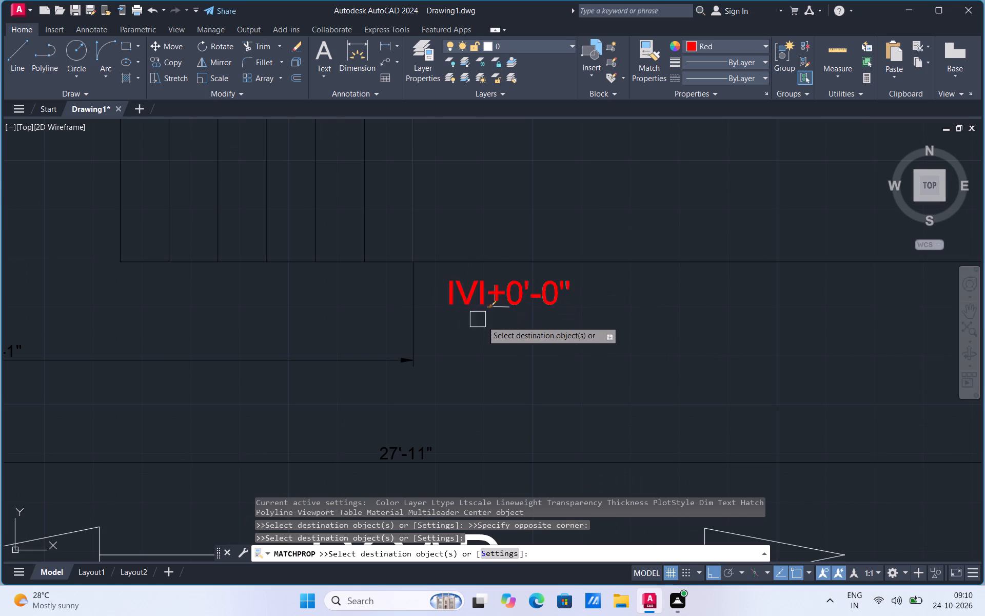
left_click(503, 312)
Apply the matched red properties to the 27'-11" and 14'-1" dimensions below the plan.
scroll(493, 341, "down", 2)
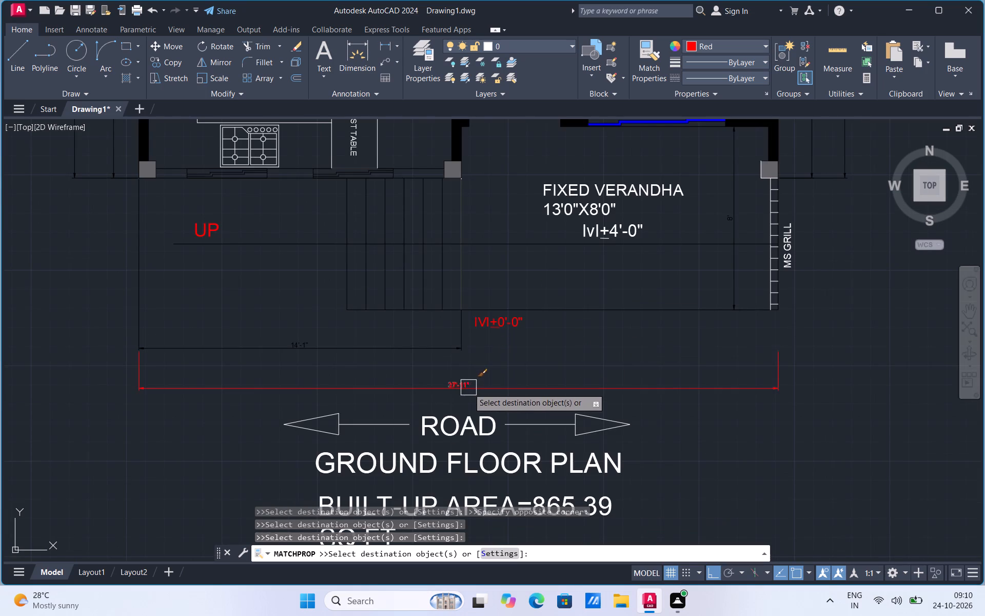
left_click(468, 388)
left_click(318, 350)
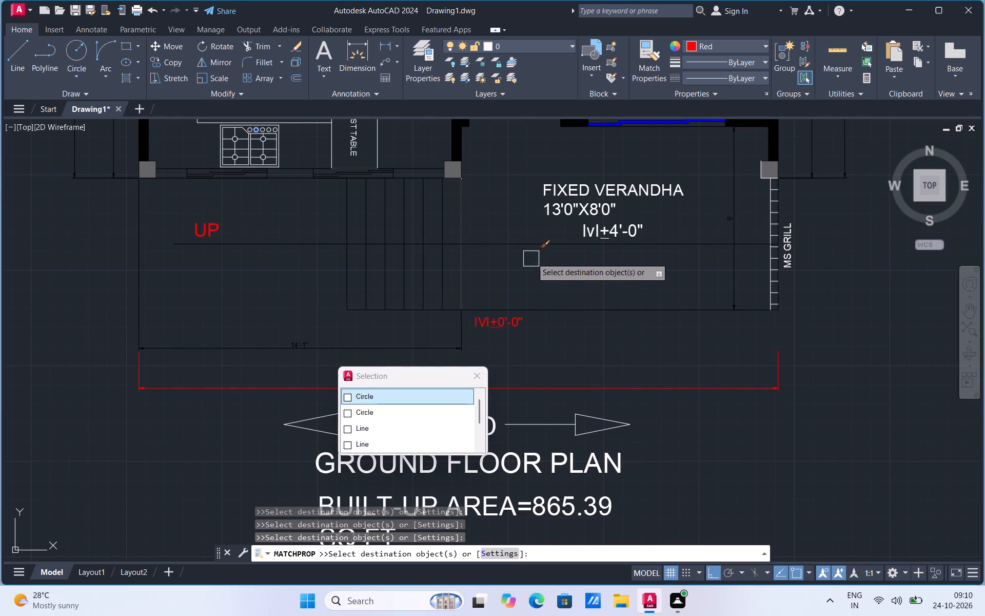
left_click(534, 244)
left_click(448, 351)
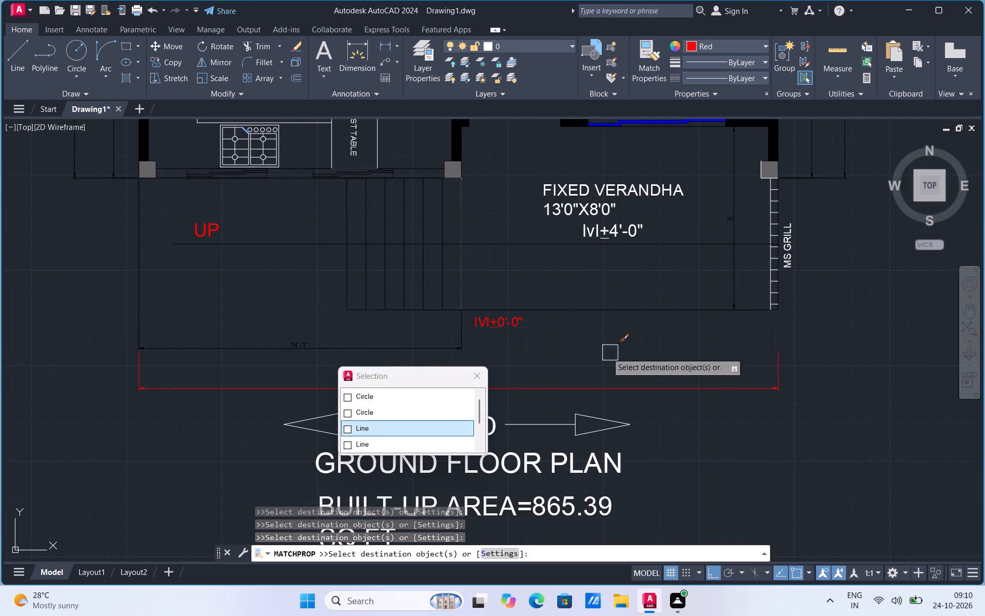
left_click(448, 350)
left_click(262, 340)
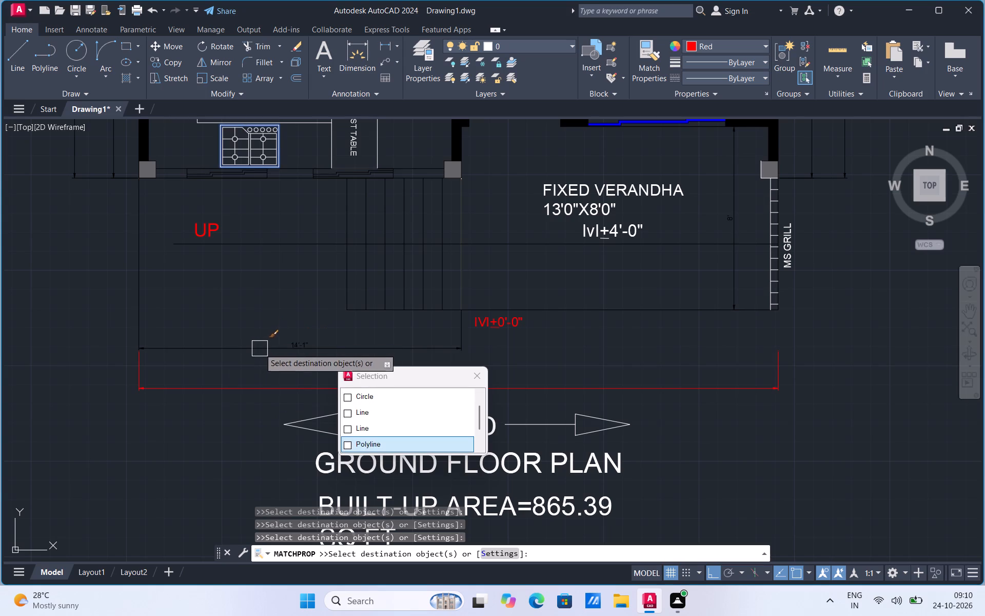
left_click(258, 352)
left_click(266, 344)
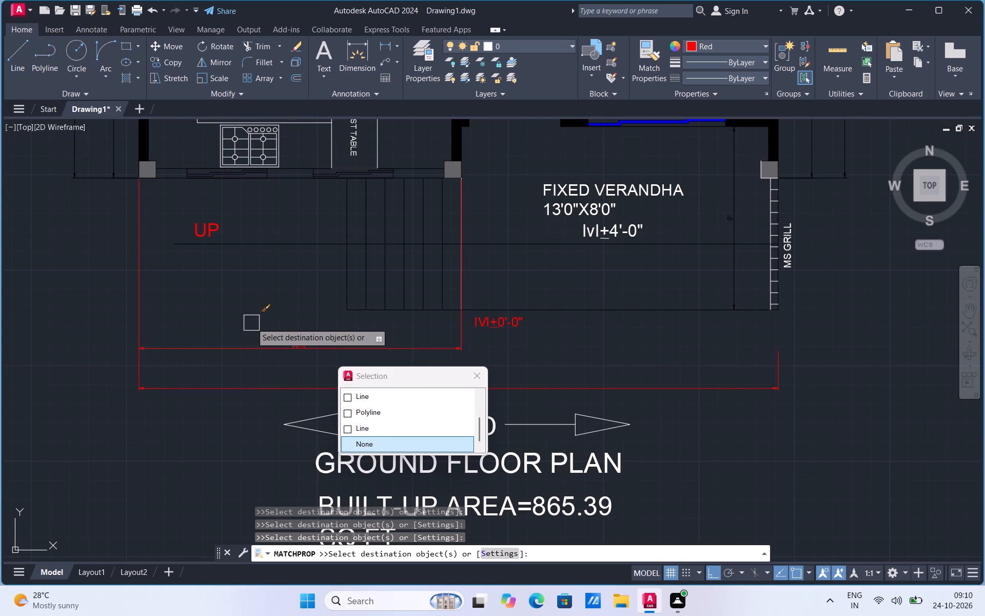
scroll(251, 322, "down", 2)
left_click(267, 332)
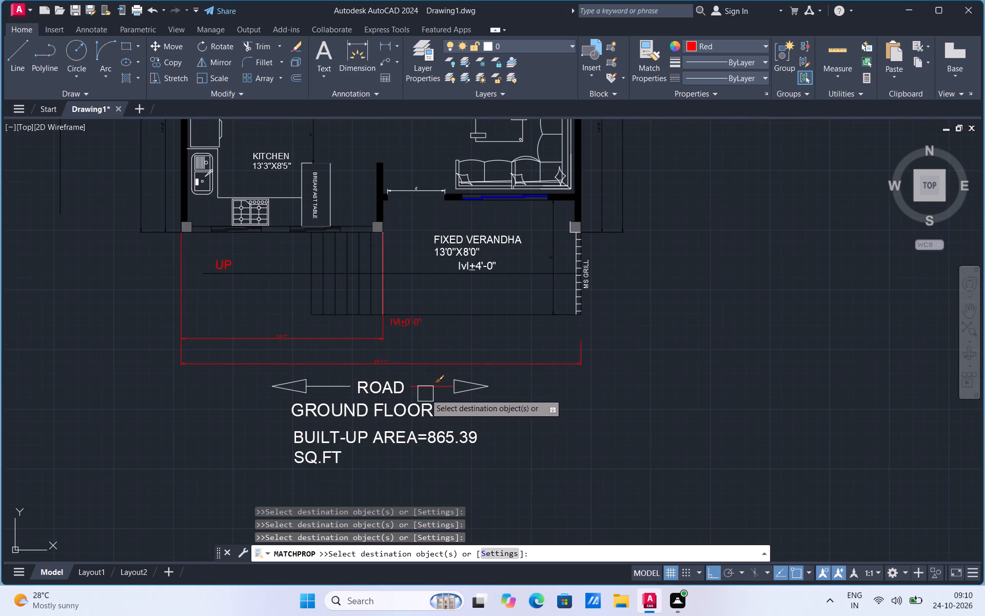
Apply the matched red properties to the BUILT-UP AREA text under the plan title.
left_click(396, 445)
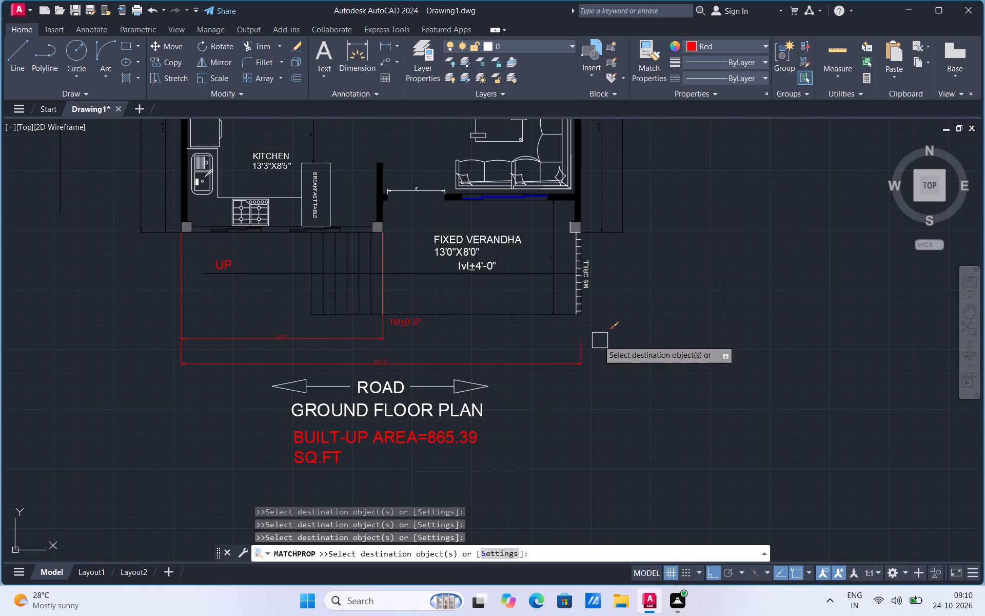
Apply the matched red properties to the verandha's 8' dimension, its FIXED VERANDHA label and its lvl±4'-0" text with underline.
left_click(551, 254)
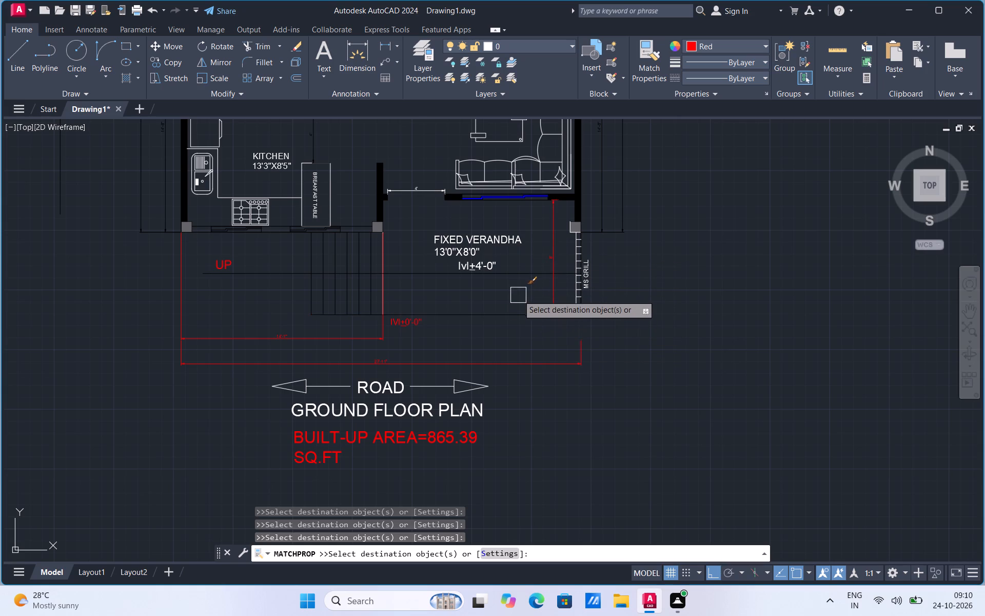
scroll(513, 290, "up", 1)
left_click(470, 254)
left_click(452, 226)
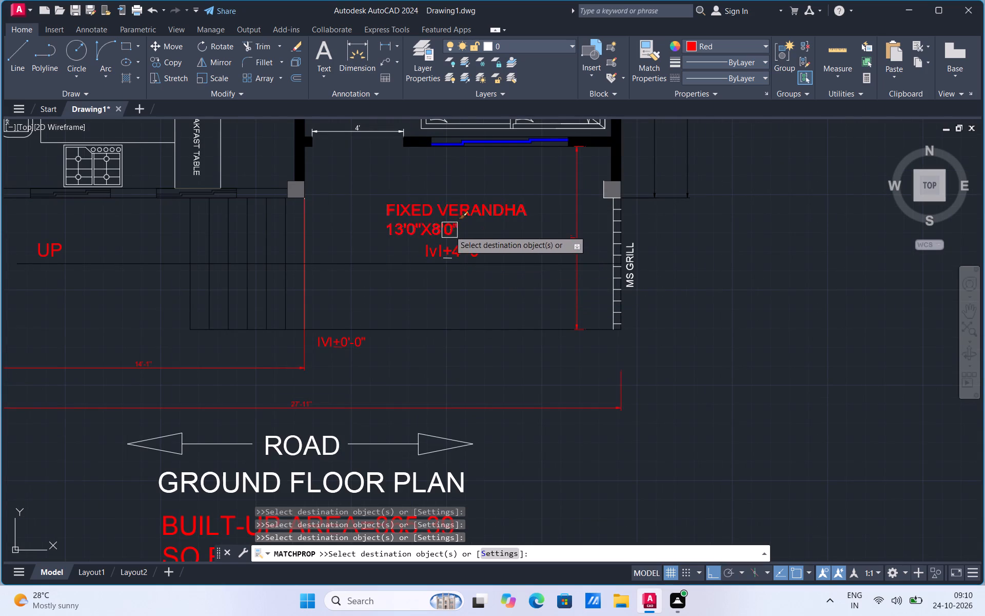
scroll(458, 266, "up", 3)
left_click(427, 236)
scroll(444, 335, "down", 4)
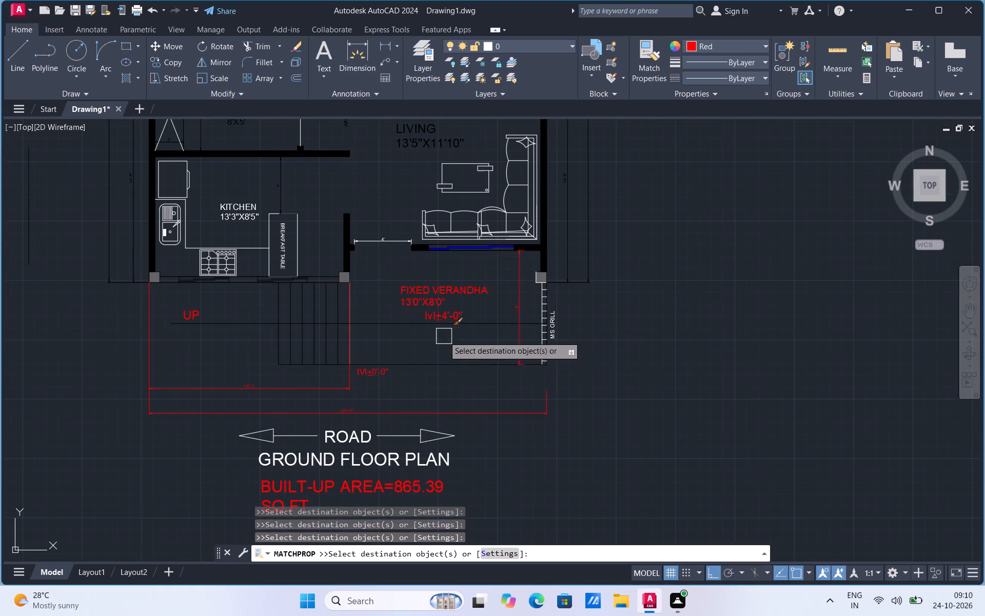
Apply the matched red properties to the MS GRILL label beside the verandha grill.
scroll(561, 328, "up", 3)
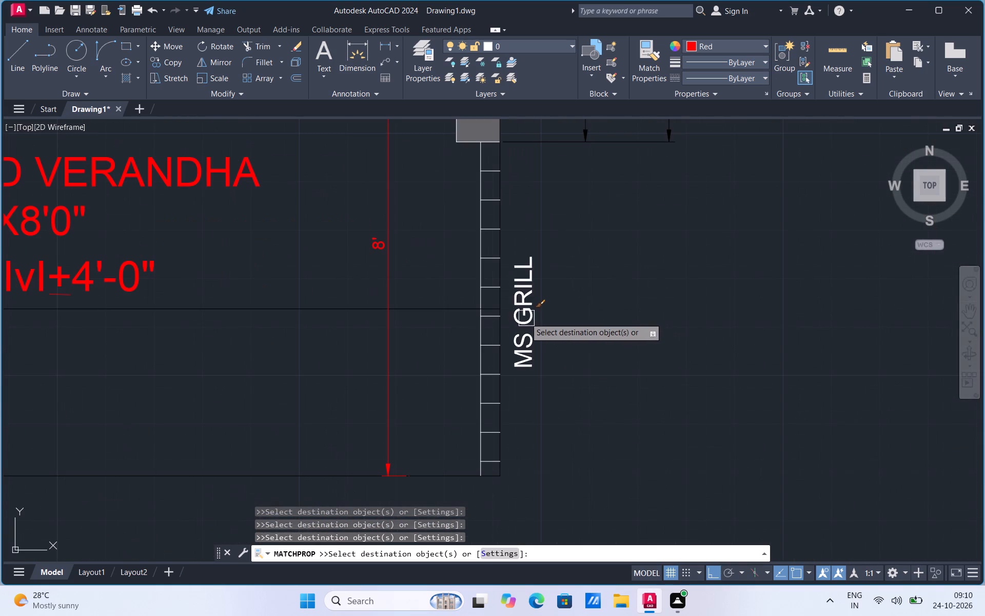
left_click(525, 318)
left_click(571, 400)
scroll(592, 439, "down", 1)
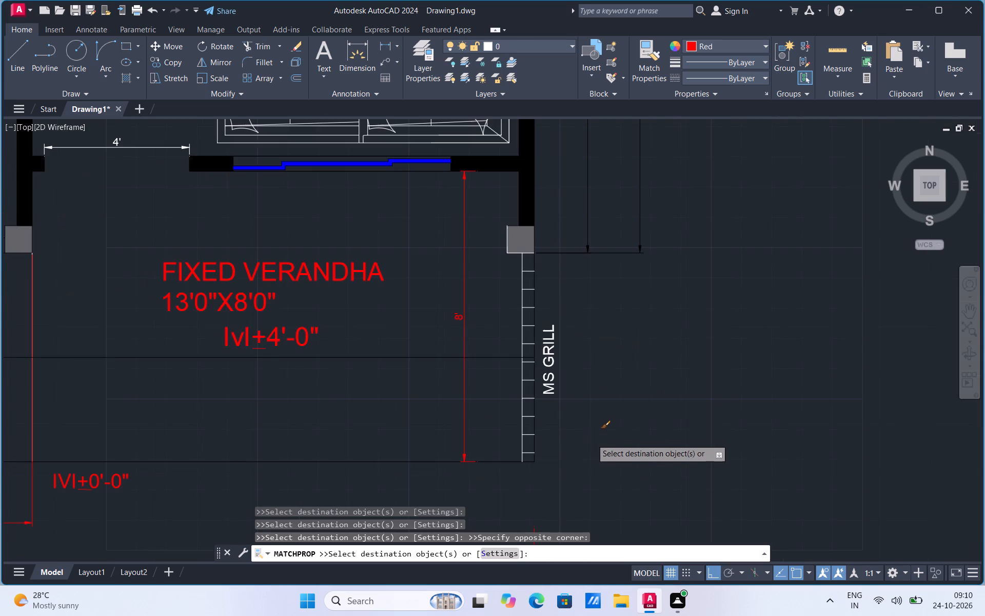
left_click(549, 366)
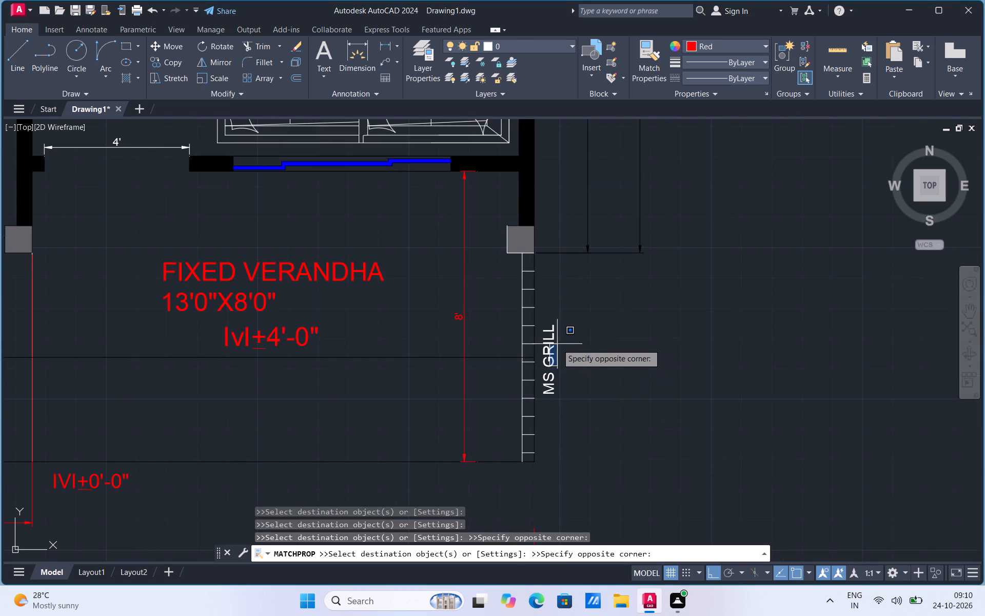
left_click(548, 344)
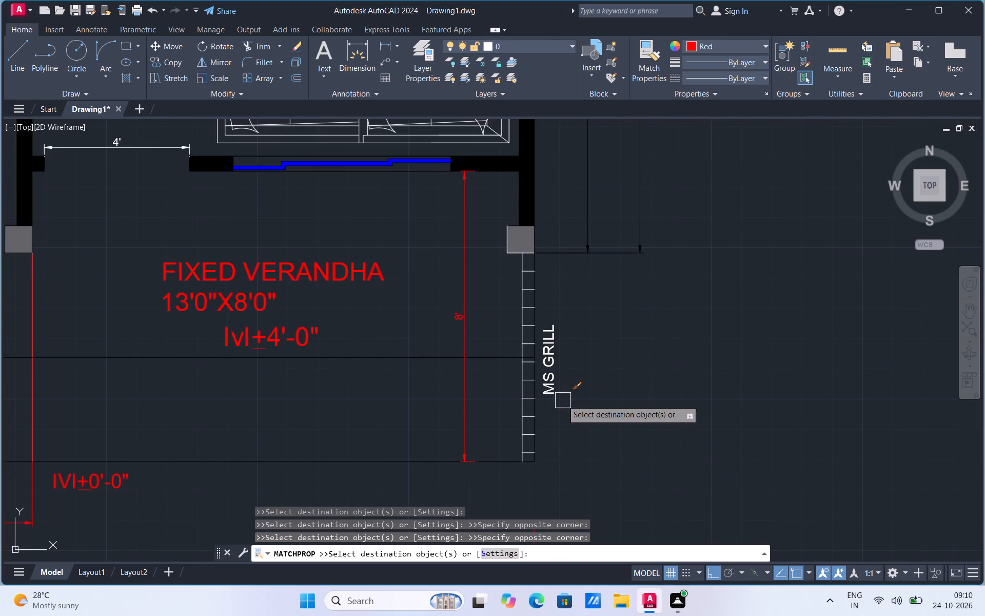
left_click(548, 391)
Apply the matched red properties to the three vertical dimensions outside the bedroom, toilet and kitchen wall.
scroll(590, 449, "down", 3)
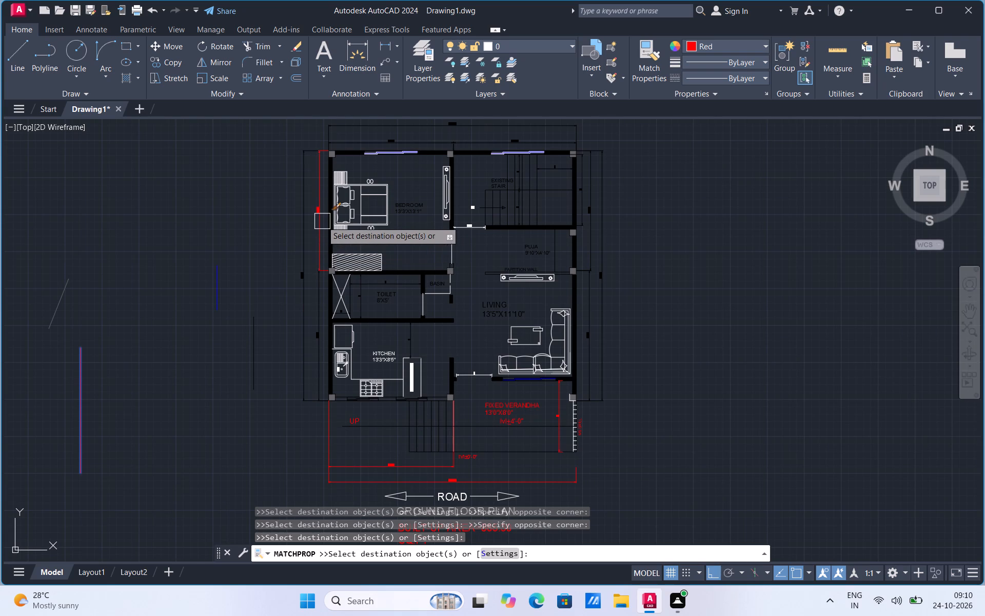
left_click(318, 226)
left_click(302, 257)
left_click(315, 306)
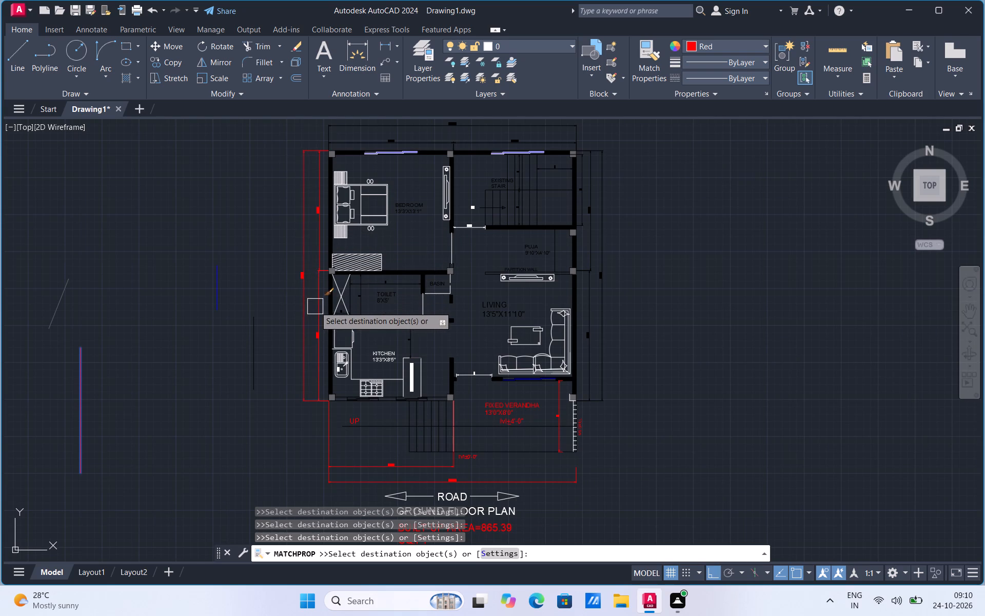
Apply the matched red properties to the three vertical dimensions outside the stair and living room wall.
left_click(596, 211)
left_click(604, 265)
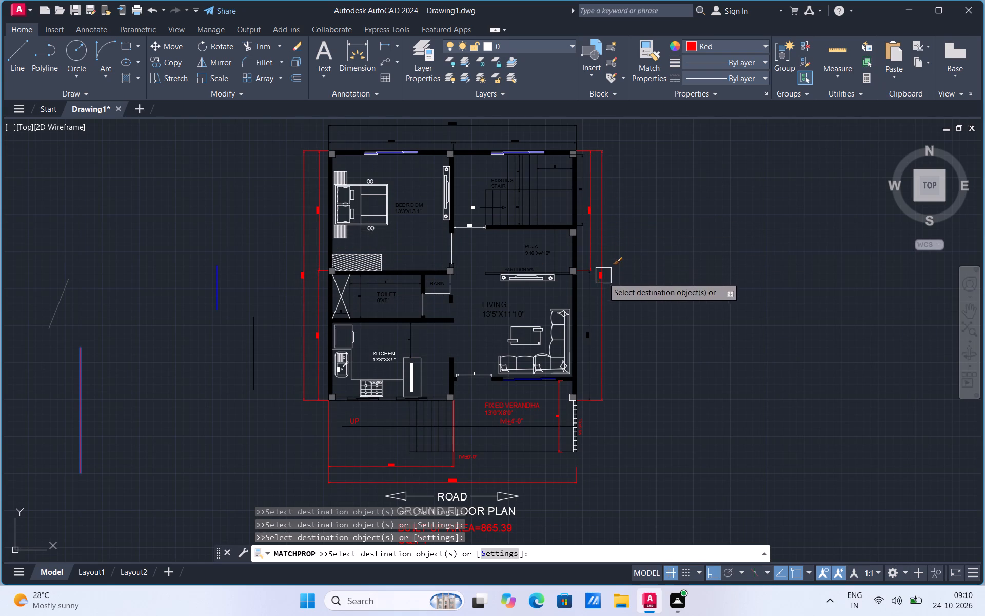
left_click(593, 315)
Apply the matched red properties to the overall 27'-11" dimension and the 14'-1" and 13'-10" dimensions above the plan.
scroll(626, 398, "down", 1)
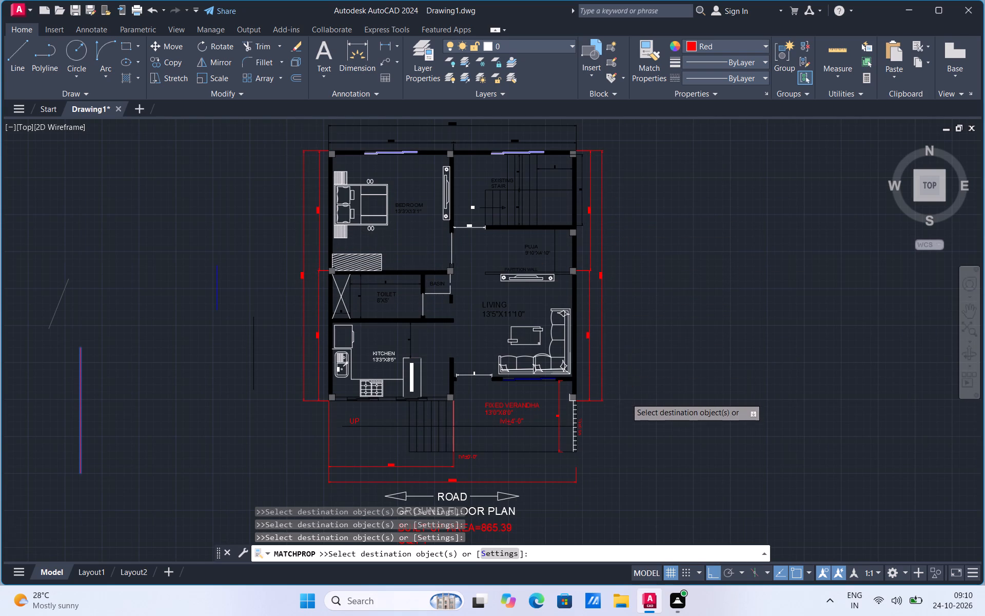
scroll(594, 261, "up", 3)
scroll(498, 272, "down", 1)
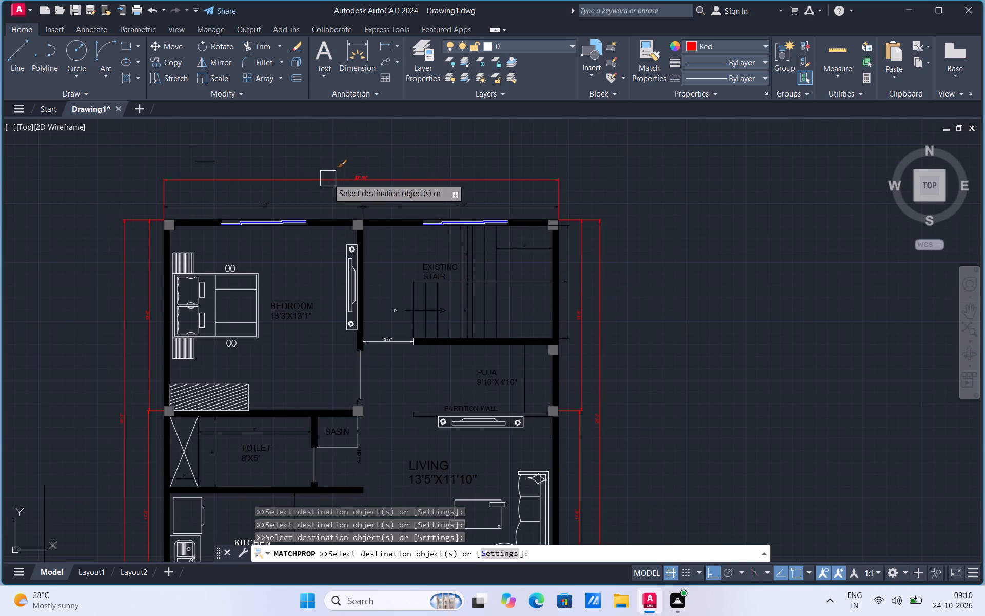
left_click(327, 179)
left_click(321, 202)
left_click(399, 204)
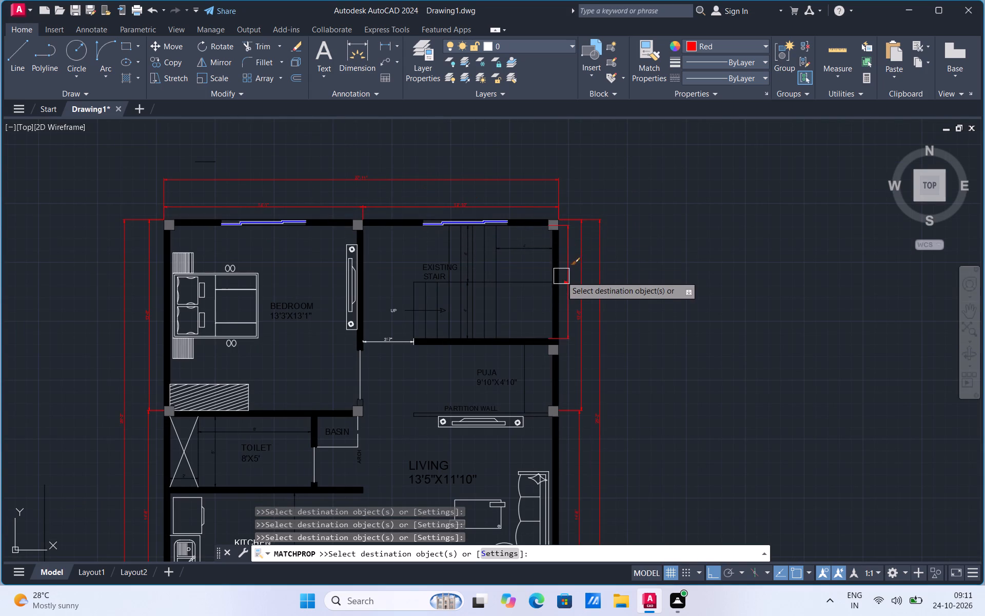
Apply the matched red properties to the three 4' dimensions inside the existing stair and its UP label.
left_click(533, 252)
scroll(472, 254, "up", 2)
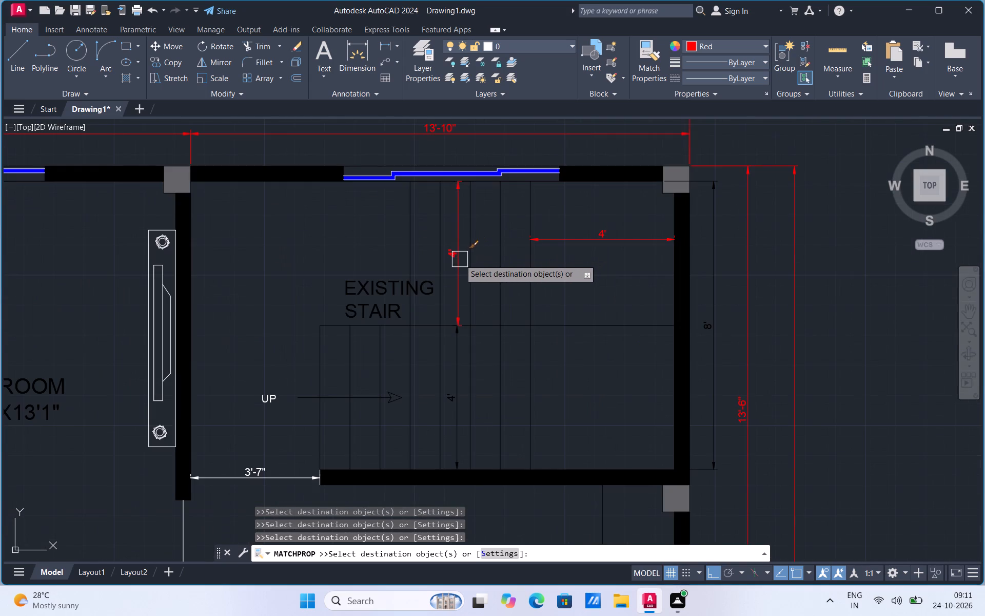
left_click(460, 259)
left_click(458, 364)
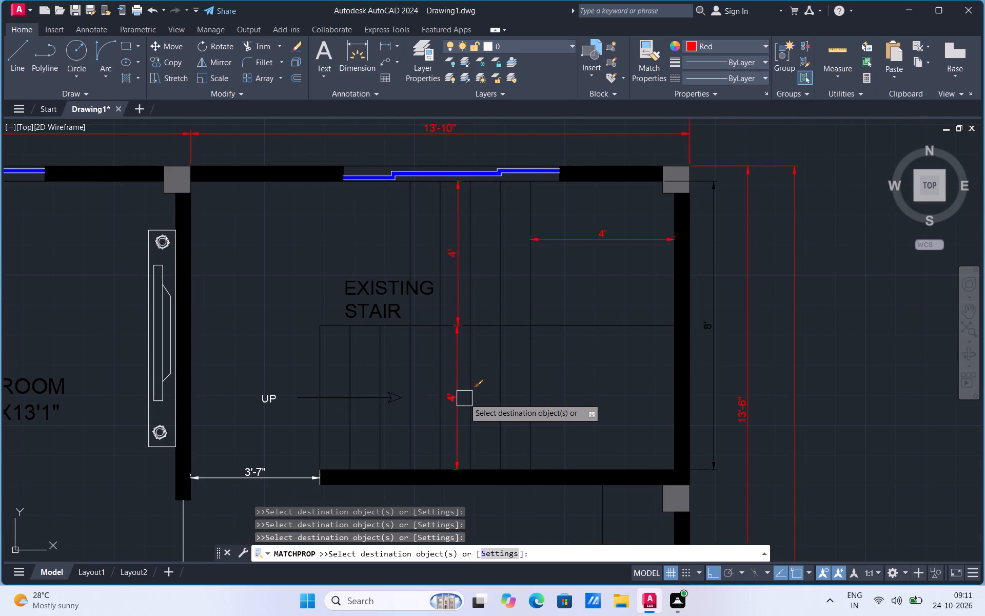
left_click(257, 396)
Apply the matched red properties to the 3'-7" dimension beside the stair and the EXISTING STAIR label.
scroll(660, 312, "down", 1)
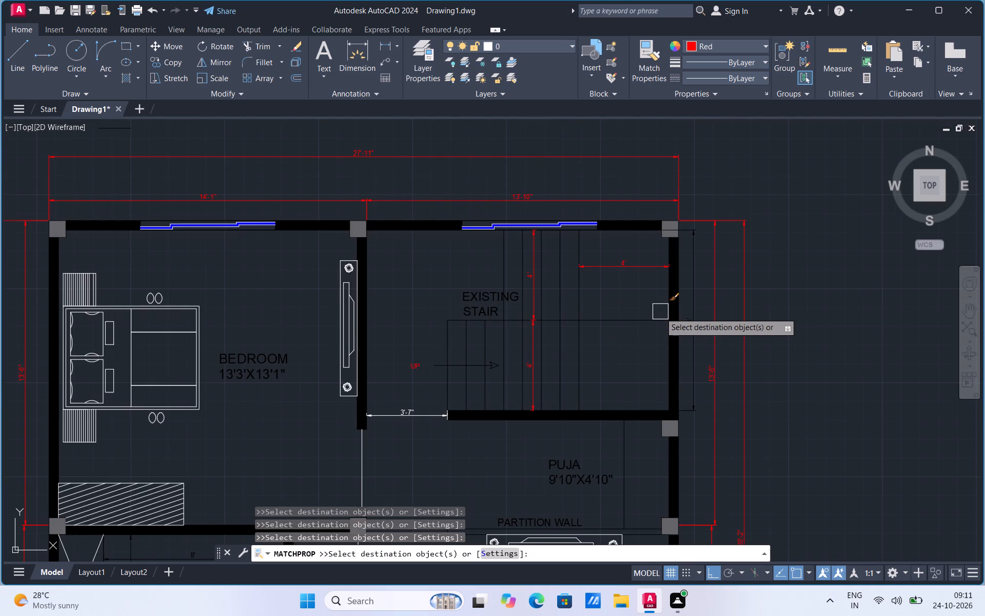
scroll(340, 268, "up", 2)
scroll(348, 243, "down", 3)
scroll(382, 339, "up", 3)
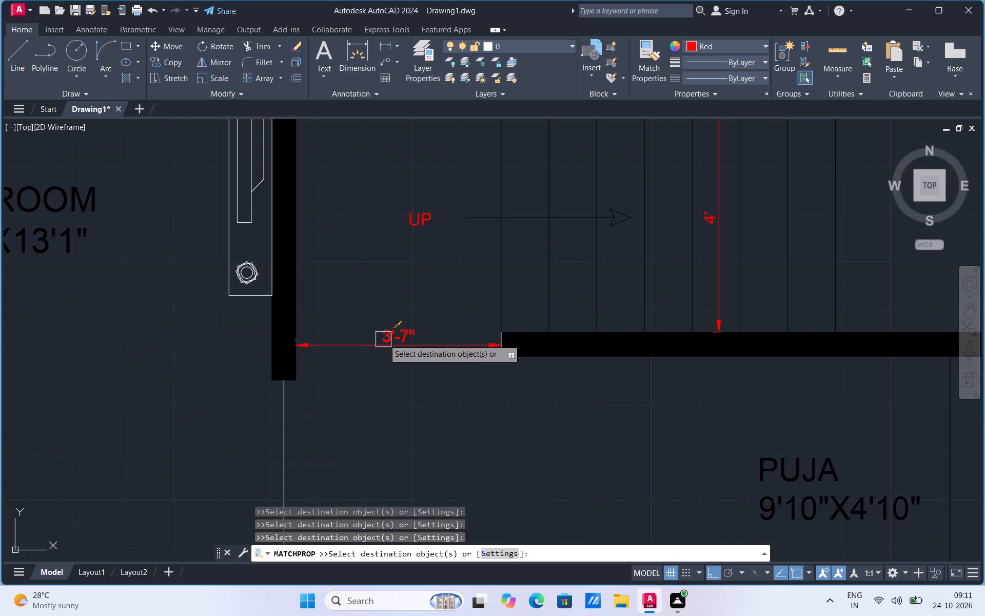
left_click(391, 344)
scroll(356, 351, "down", 2)
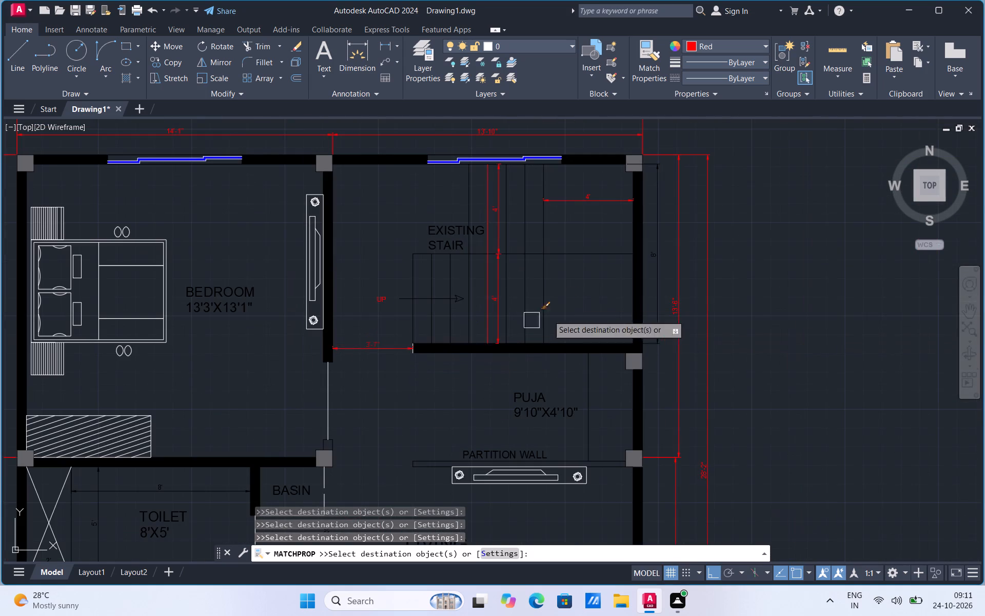
left_click(446, 237)
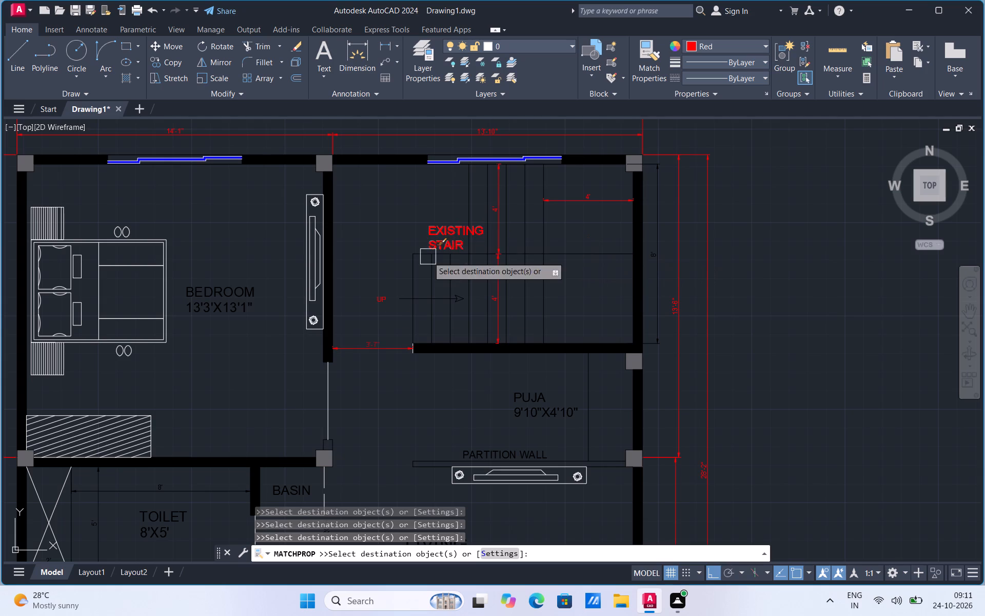
Apply the matched red properties to the kitchen's vertical 4' dimension and the 2' dimension at the toilet's crossed shaft.
scroll(497, 234, "down", 2)
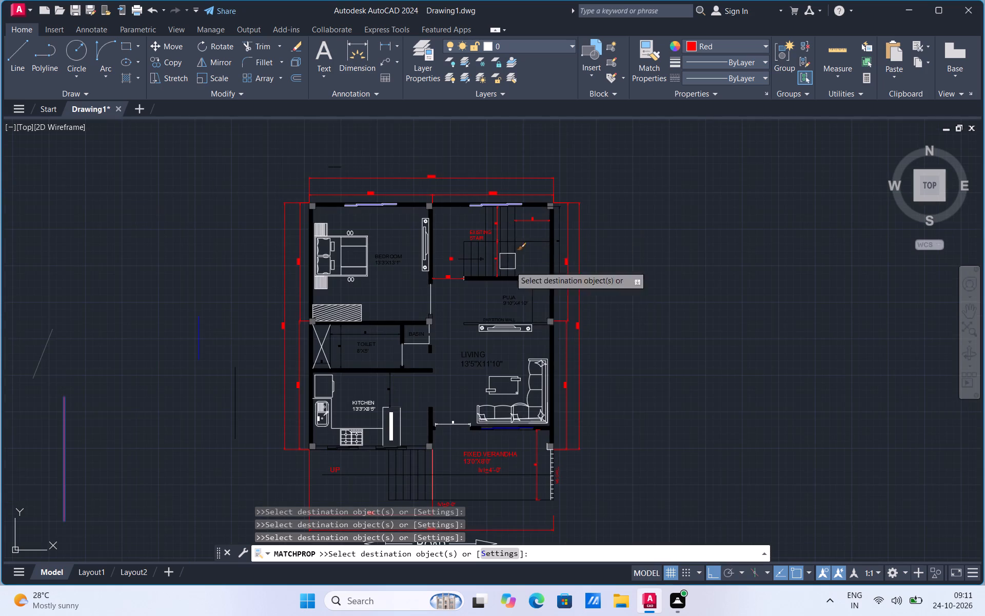
scroll(522, 424, "up", 1)
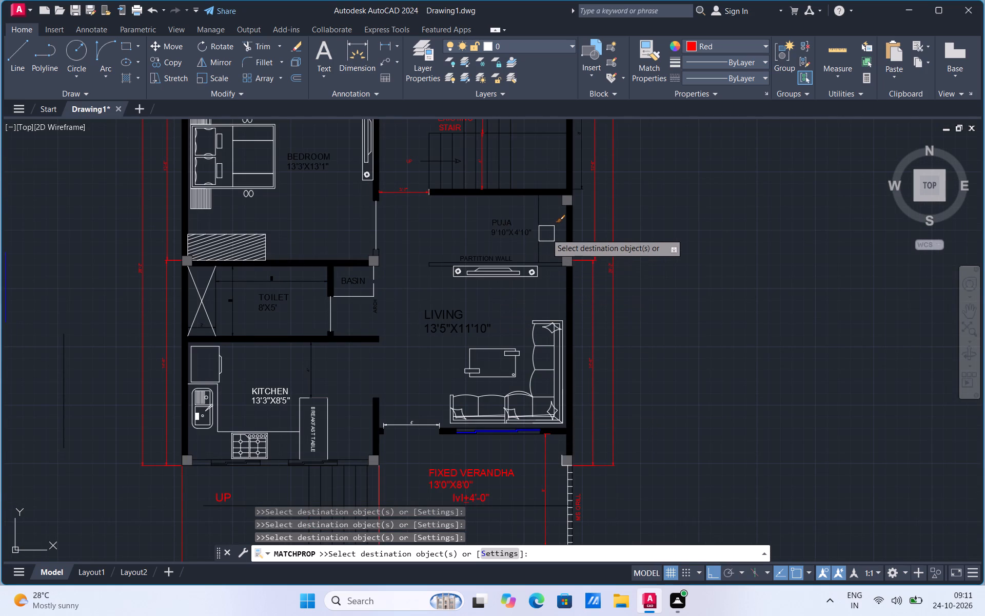
scroll(501, 215, "down", 1)
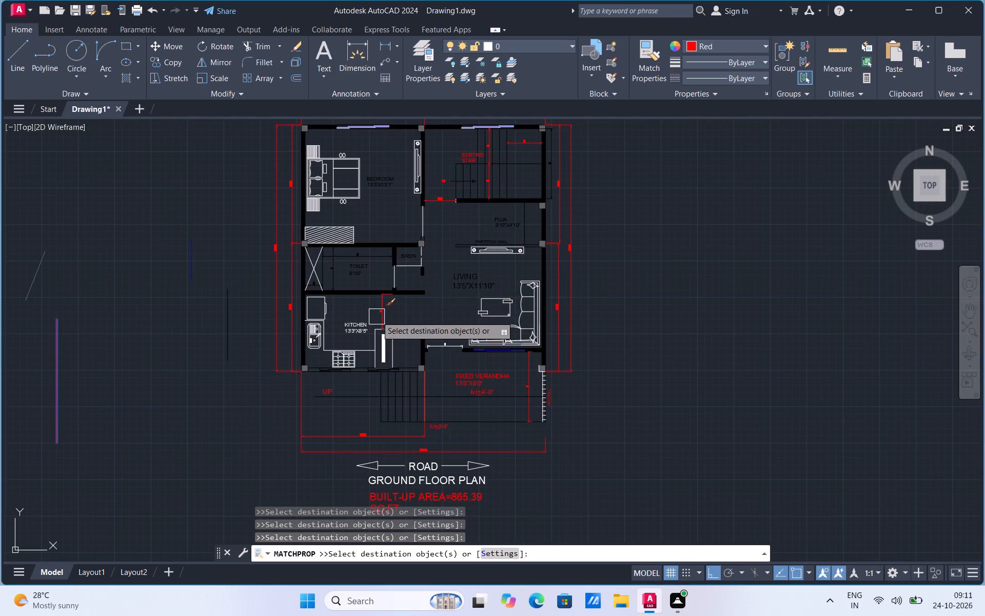
scroll(387, 311, "up", 2)
left_click(376, 317)
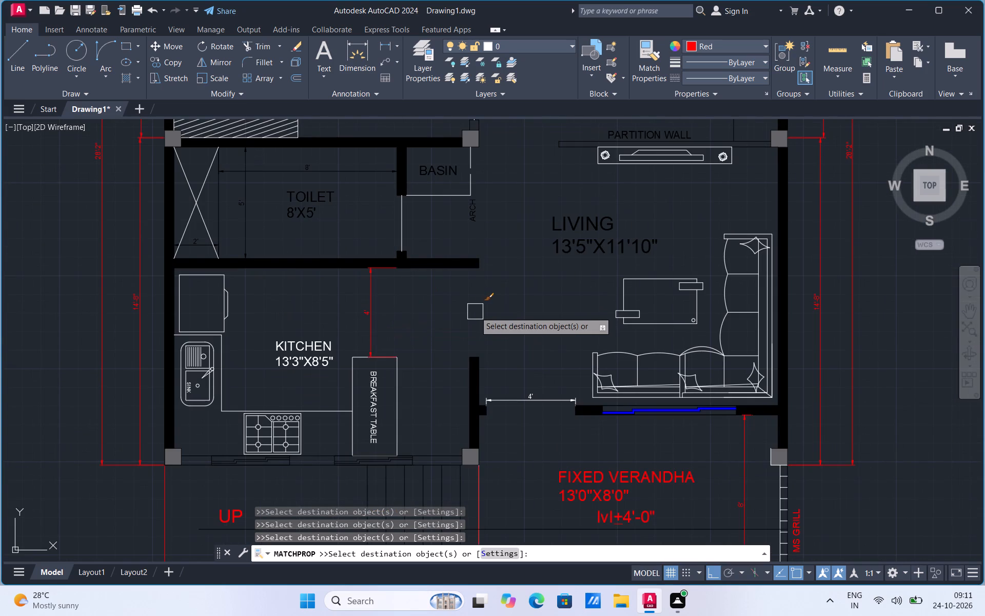
scroll(188, 246, "up", 1)
left_click(190, 247)
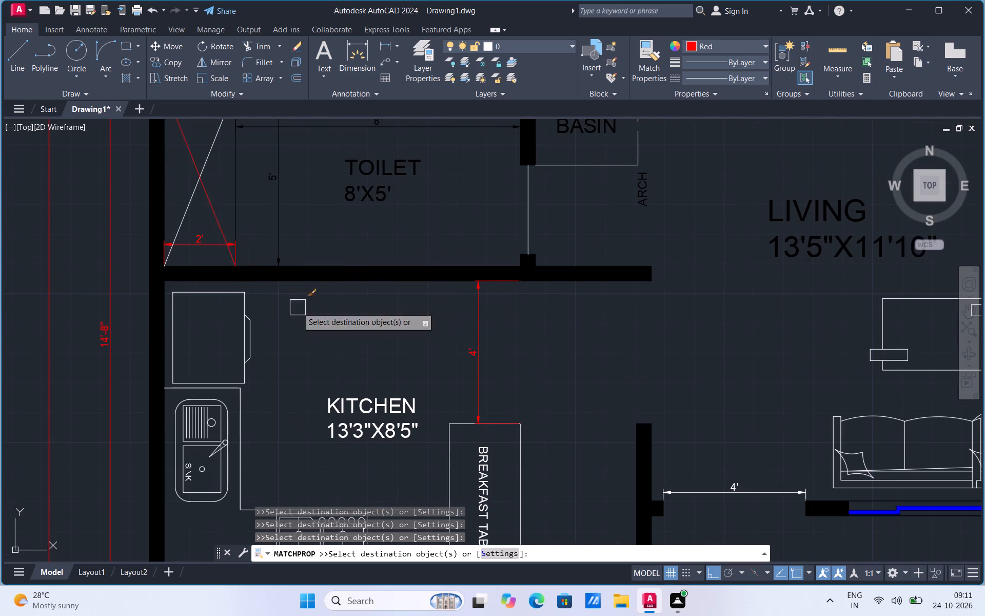
Add a linear dimension for the verandha's outer width below the plan, beside the 14'-1" dimension and ending at the overall dimension's extension line.
scroll(367, 273, "down", 2)
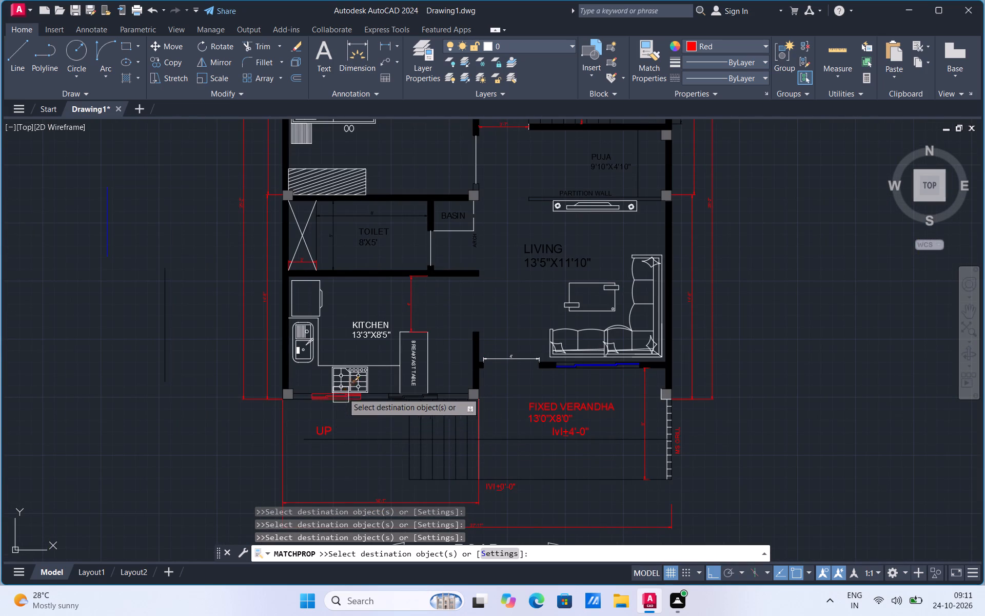
scroll(356, 382, "down", 2)
scroll(411, 453, "up", 3)
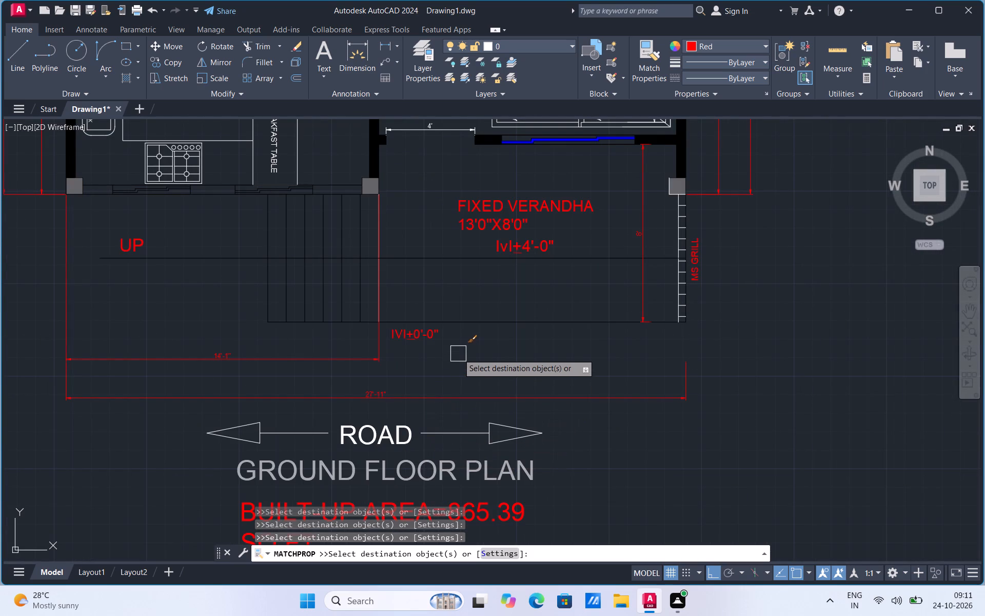
left_click(384, 48)
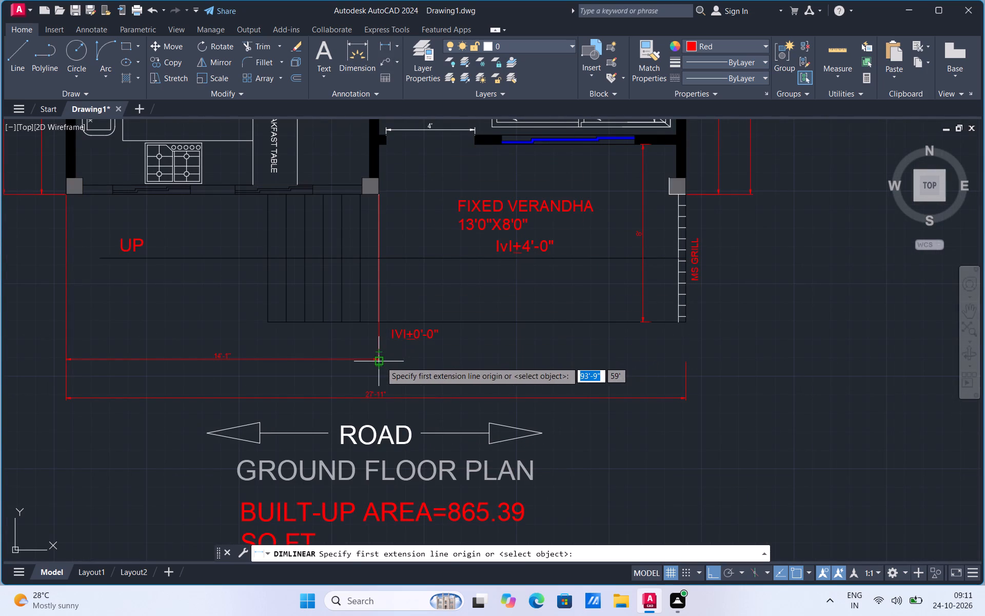
left_click(381, 361)
left_click(686, 363)
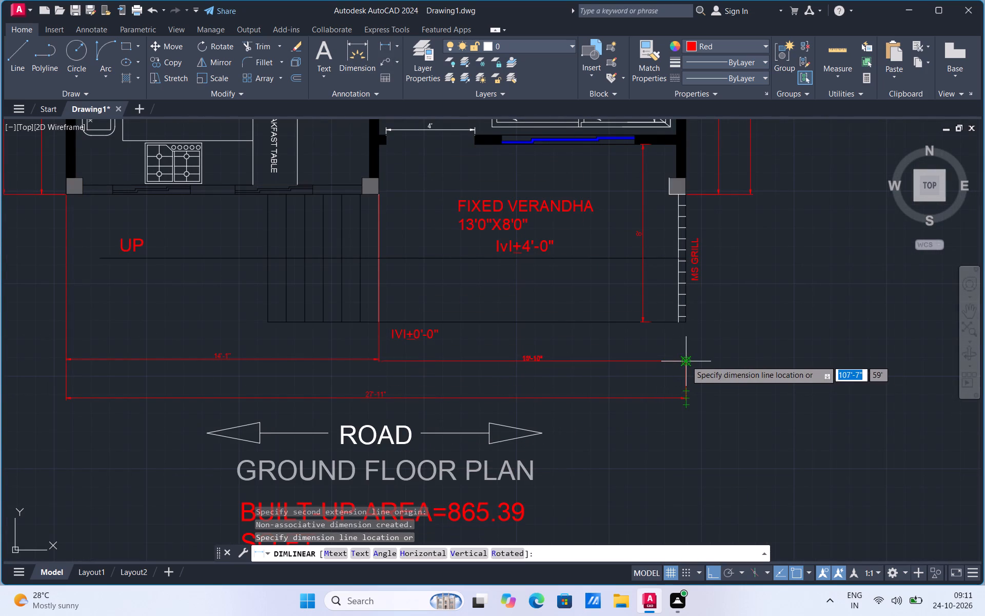
left_click(686, 360)
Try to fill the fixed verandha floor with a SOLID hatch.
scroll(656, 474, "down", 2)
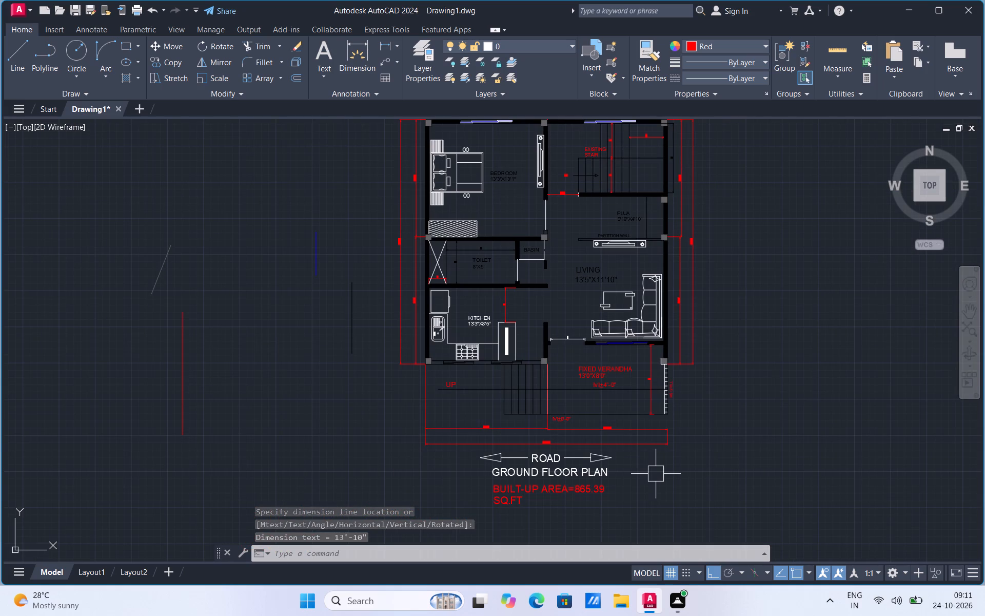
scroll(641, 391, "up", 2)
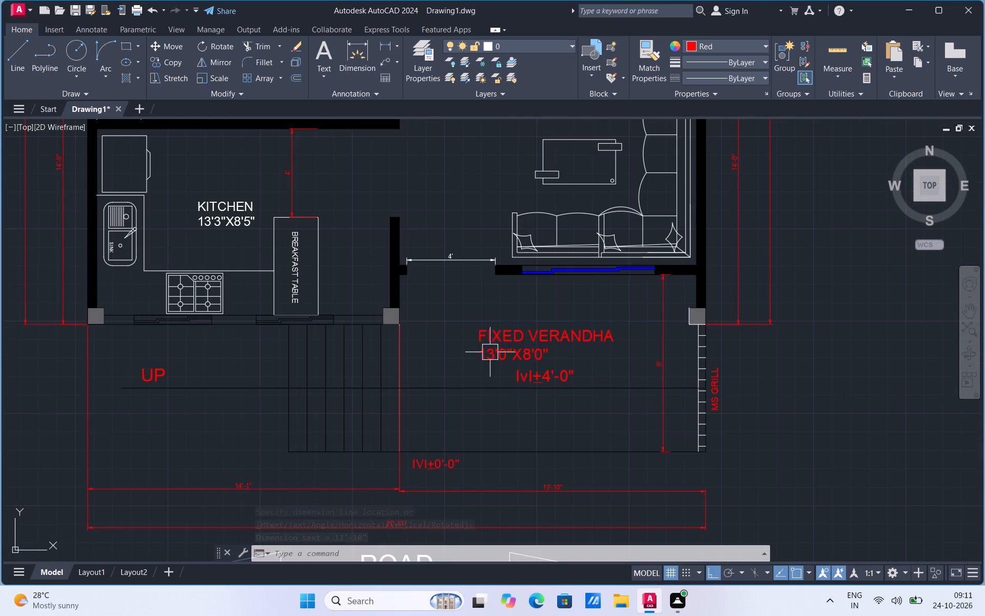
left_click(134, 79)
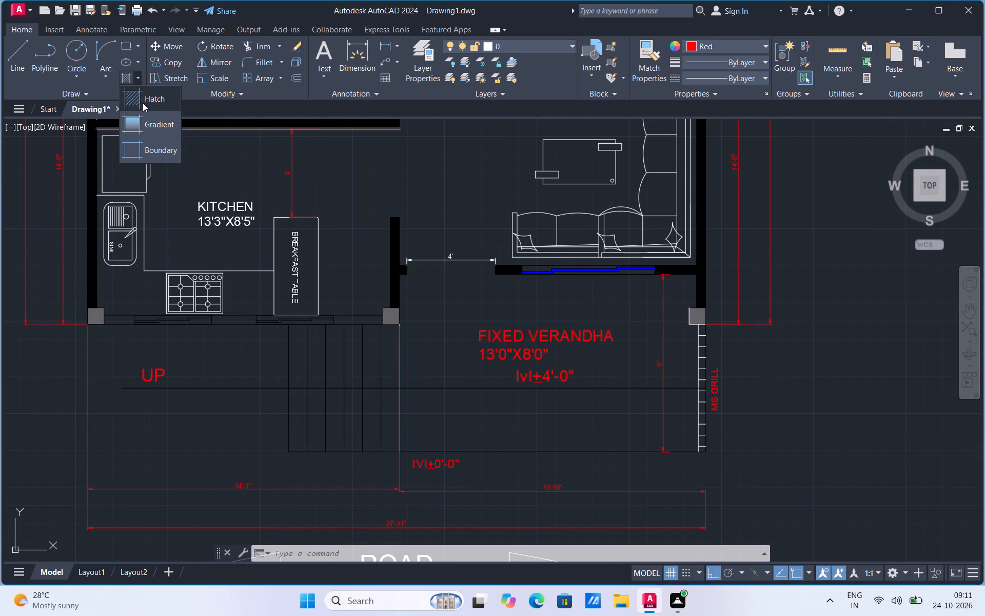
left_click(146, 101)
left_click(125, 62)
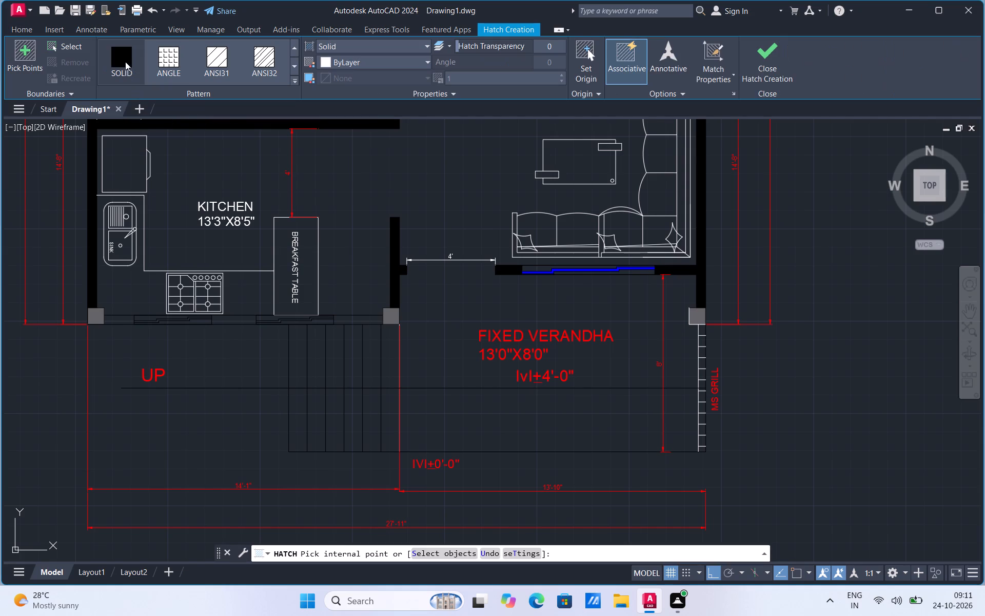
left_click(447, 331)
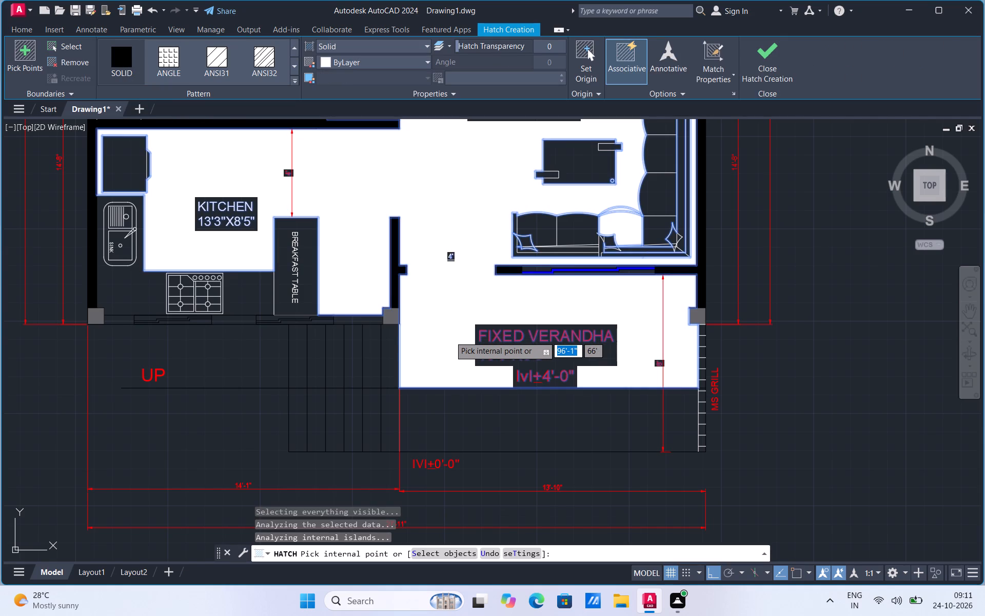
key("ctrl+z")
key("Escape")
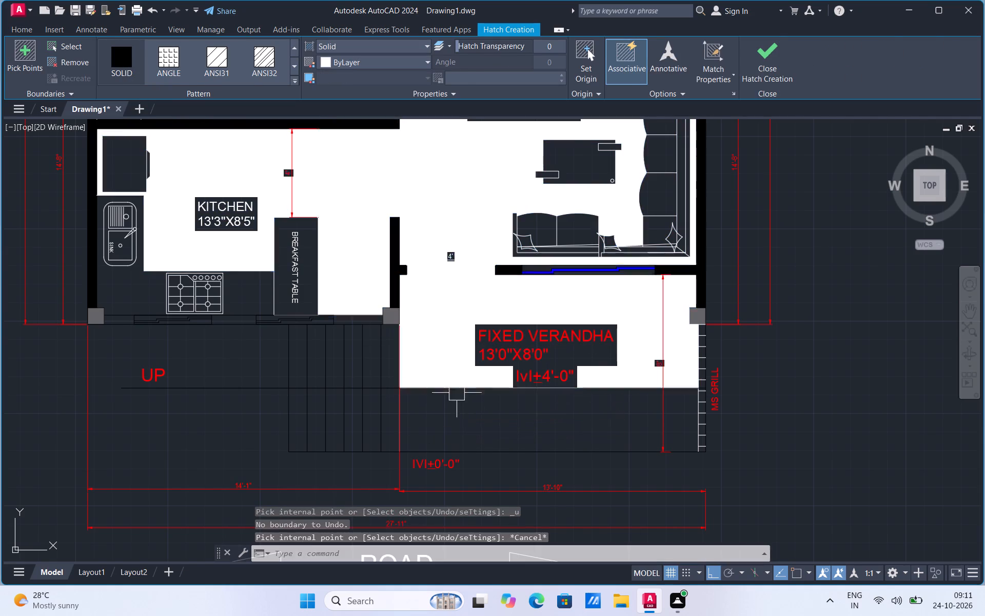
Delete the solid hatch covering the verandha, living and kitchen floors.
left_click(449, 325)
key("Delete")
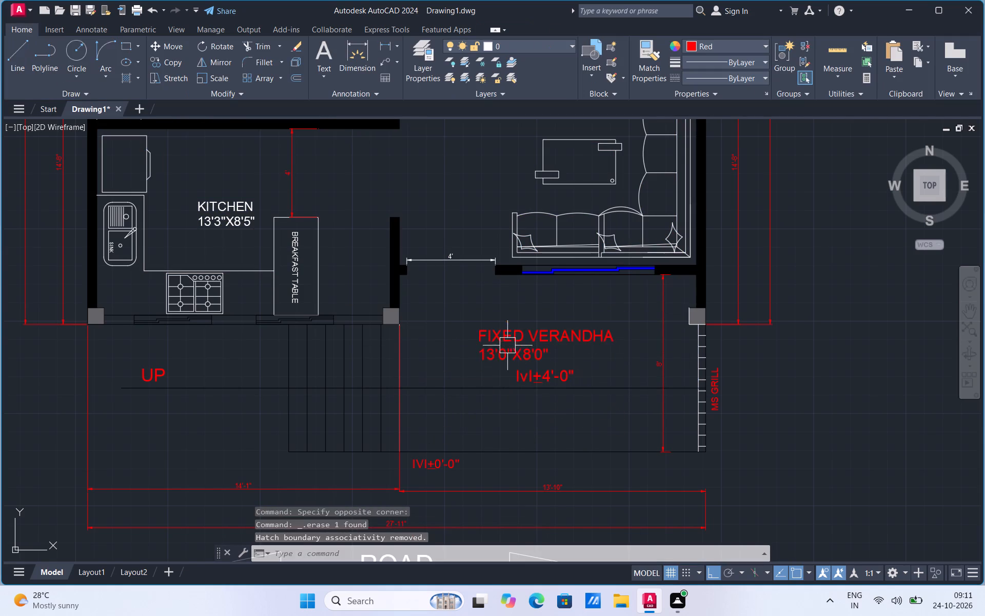
Set the current colour to black (0,0,0) and draw a 4' line across the door opening between living room and verandha.
scroll(536, 324, "up", 1)
left_click(16, 65)
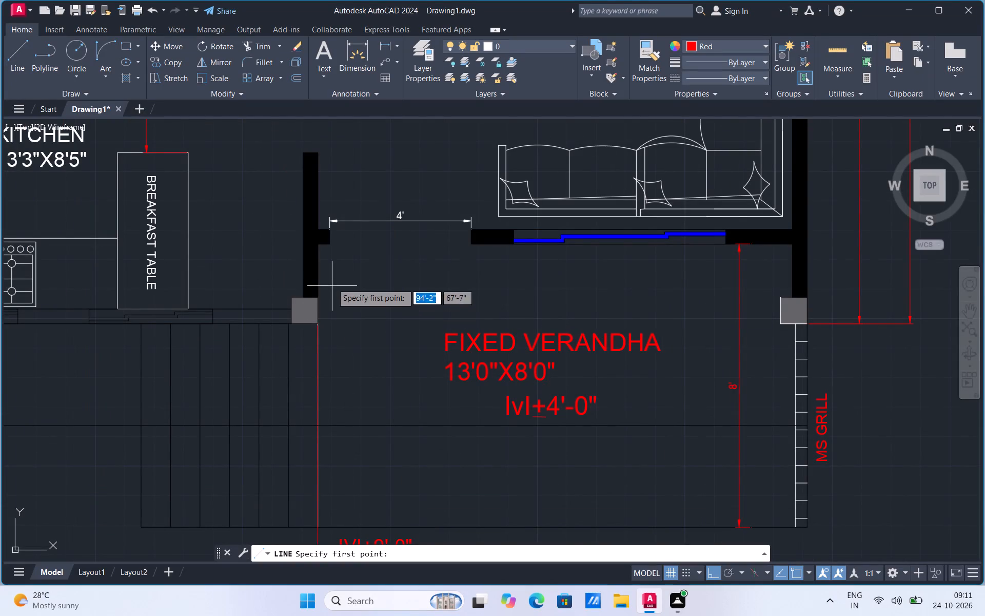
left_click(331, 244)
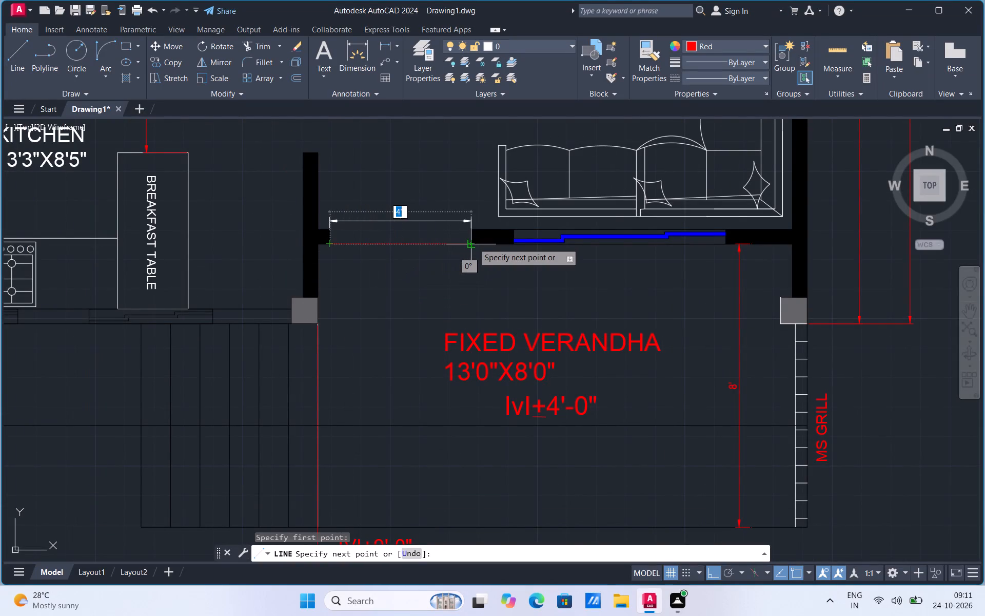
left_click(692, 43)
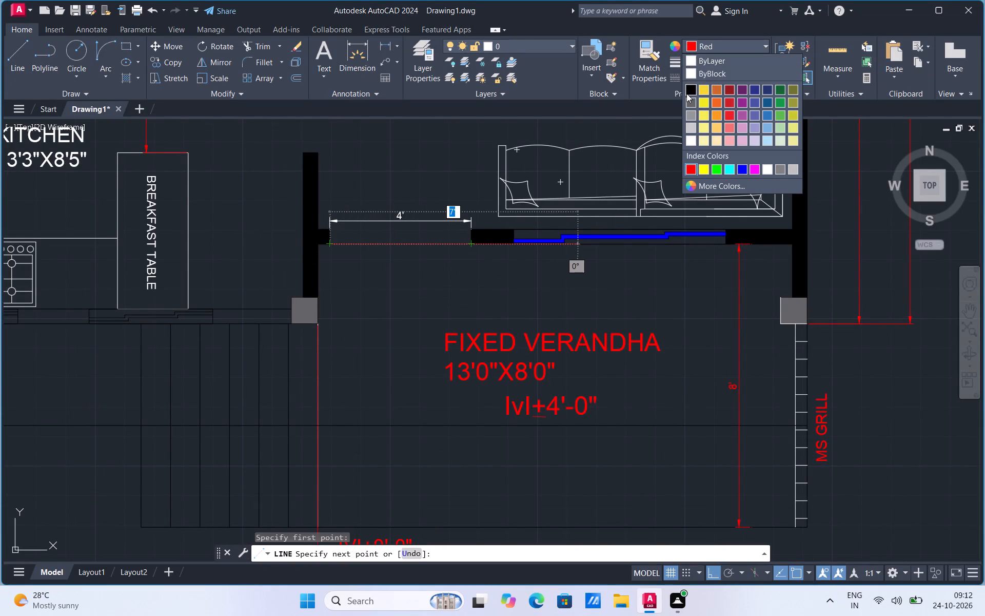
left_click(687, 89)
left_click(16, 64)
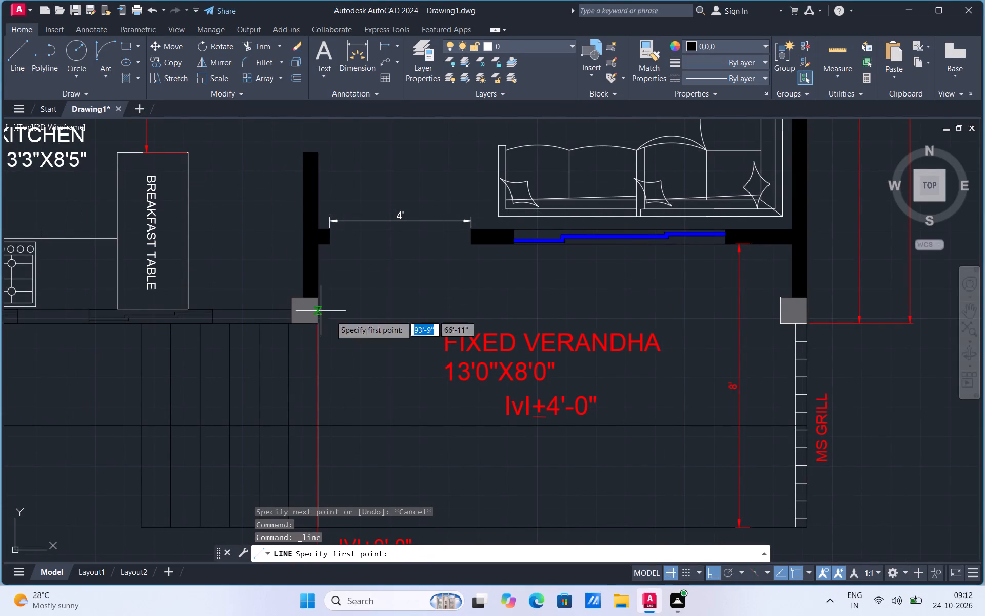
left_click(330, 247)
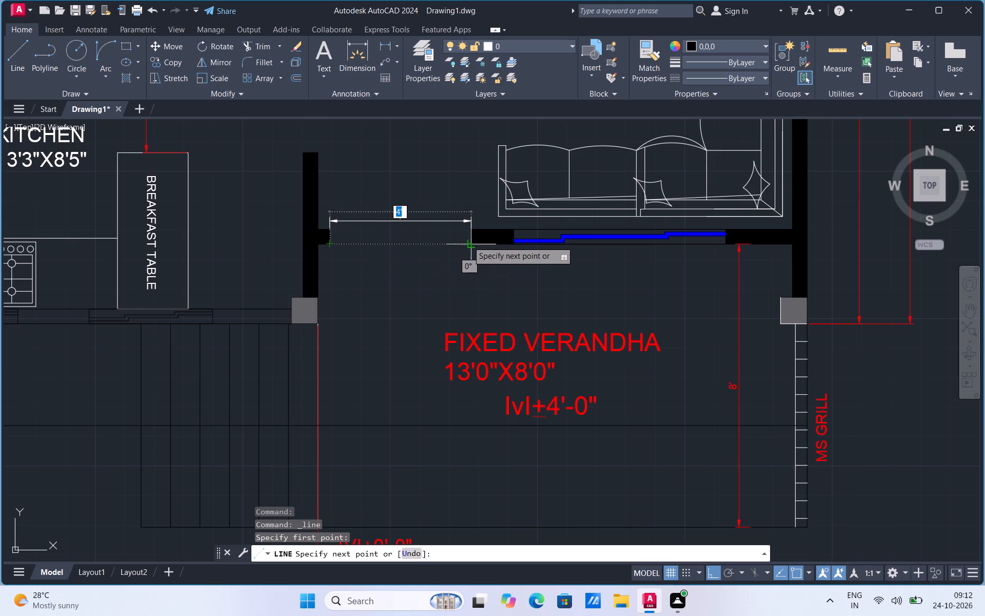
left_click(468, 244)
key("Escape")
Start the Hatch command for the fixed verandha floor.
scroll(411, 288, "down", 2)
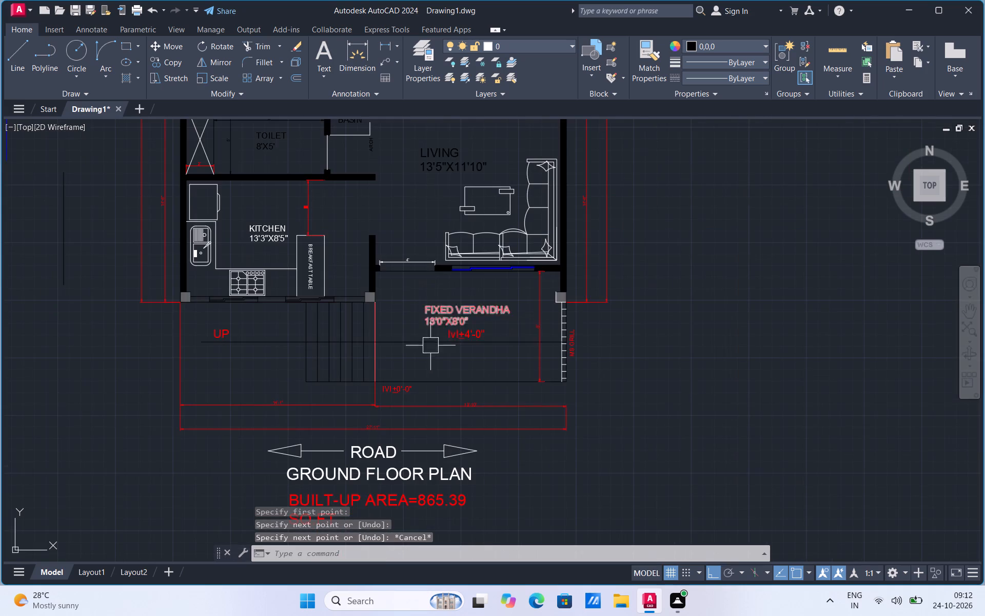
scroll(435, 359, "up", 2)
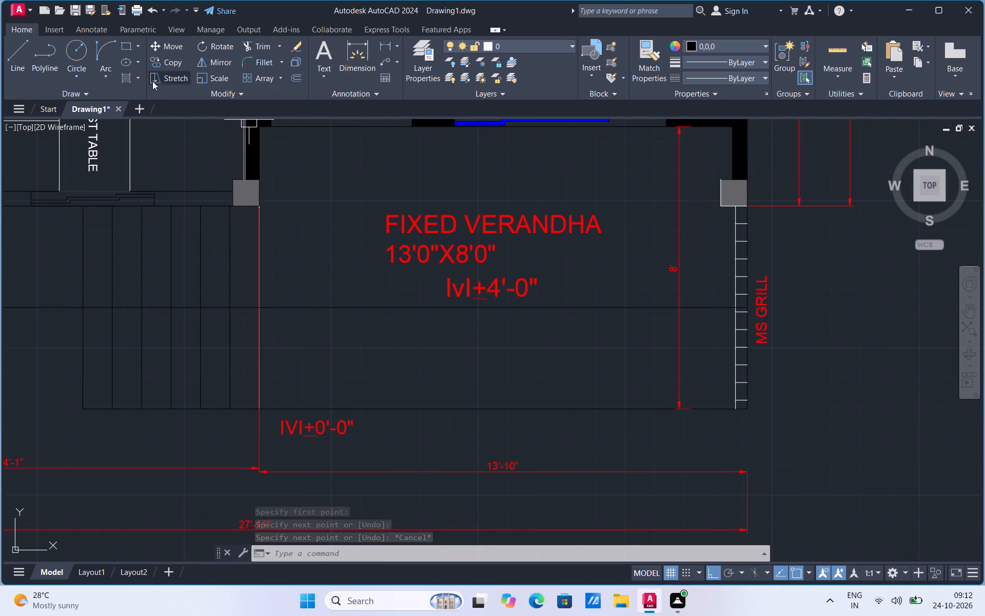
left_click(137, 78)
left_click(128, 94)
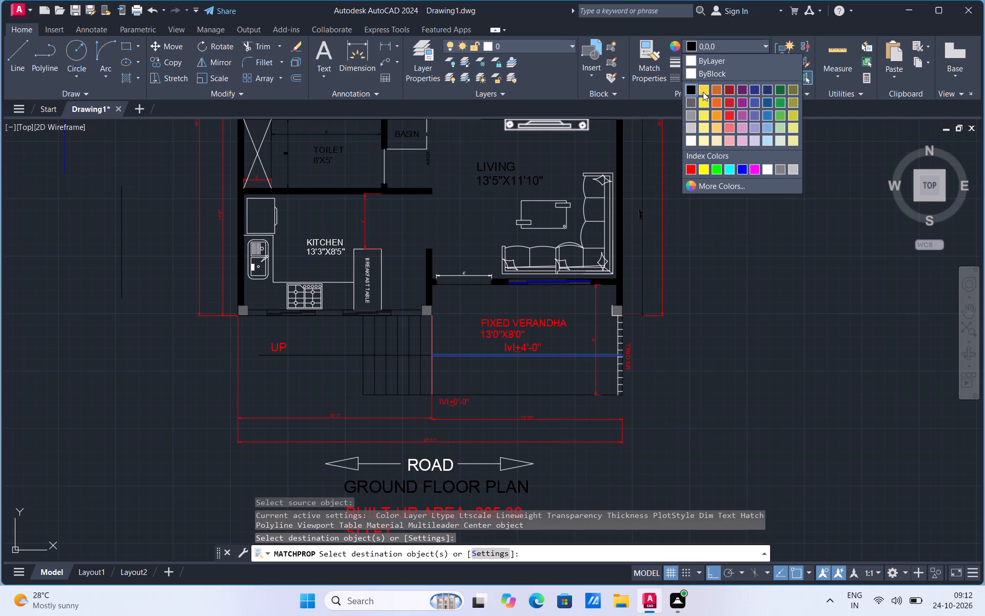
Set the current colour to grey 99,100,102 and draw a vertical sample line in the empty area beside the kitchen.
left_click(692, 105)
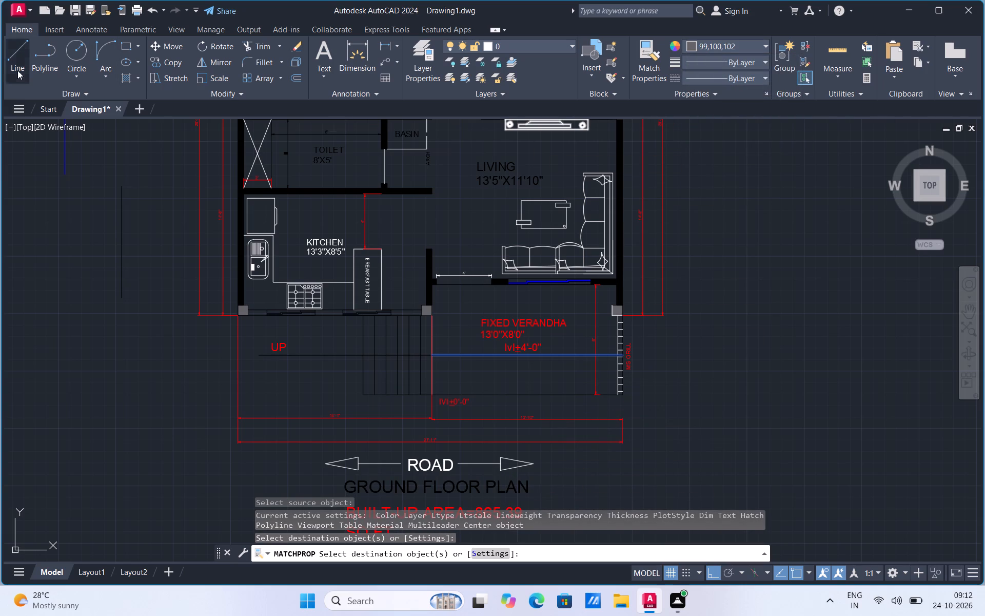
left_click(17, 70)
left_click(99, 381)
left_click(93, 285)
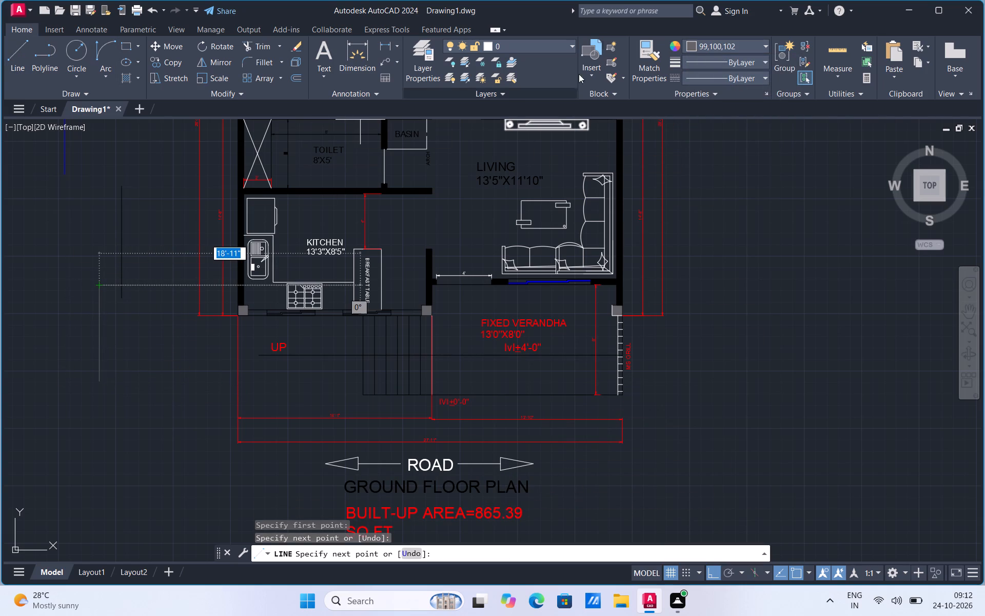
Match the grey sample line's properties onto the ROAD text and both road direction arrows below the plan.
left_click(642, 73)
left_click(95, 346)
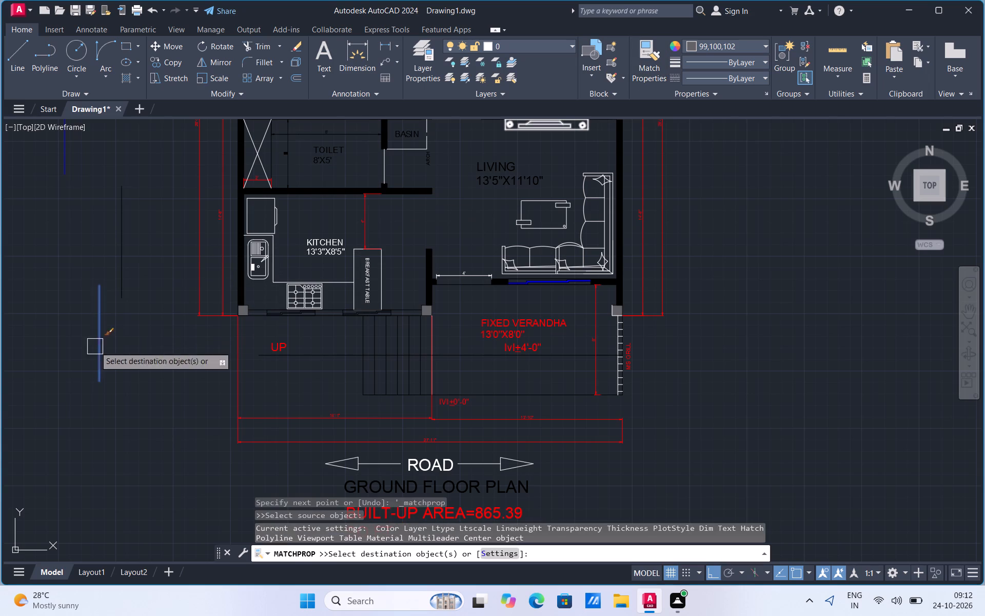
scroll(435, 346, "down", 1)
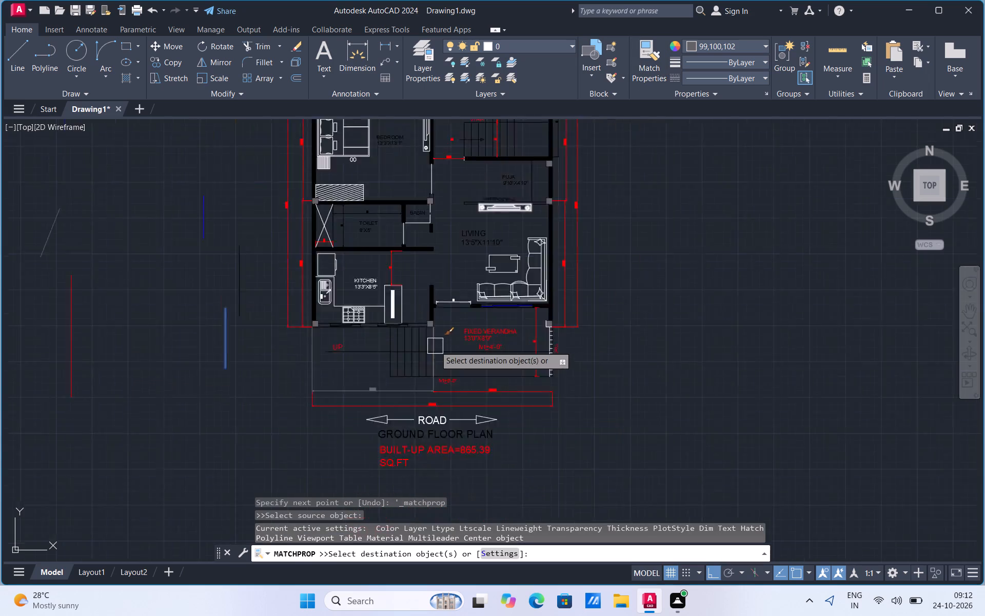
scroll(435, 346, "down", 1)
scroll(432, 422, "up", 2)
left_click(435, 349)
left_click(389, 347)
scroll(358, 344, "up", 2)
left_click(334, 337)
left_click(328, 360)
left_click(362, 349)
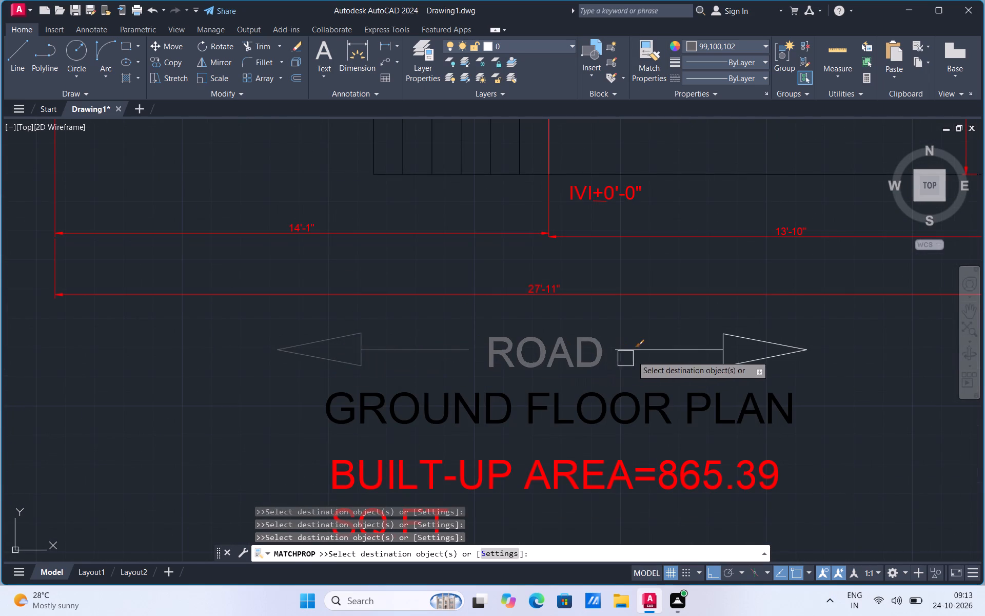
left_click(636, 354)
left_click(762, 337)
left_click(724, 340)
left_click(756, 362)
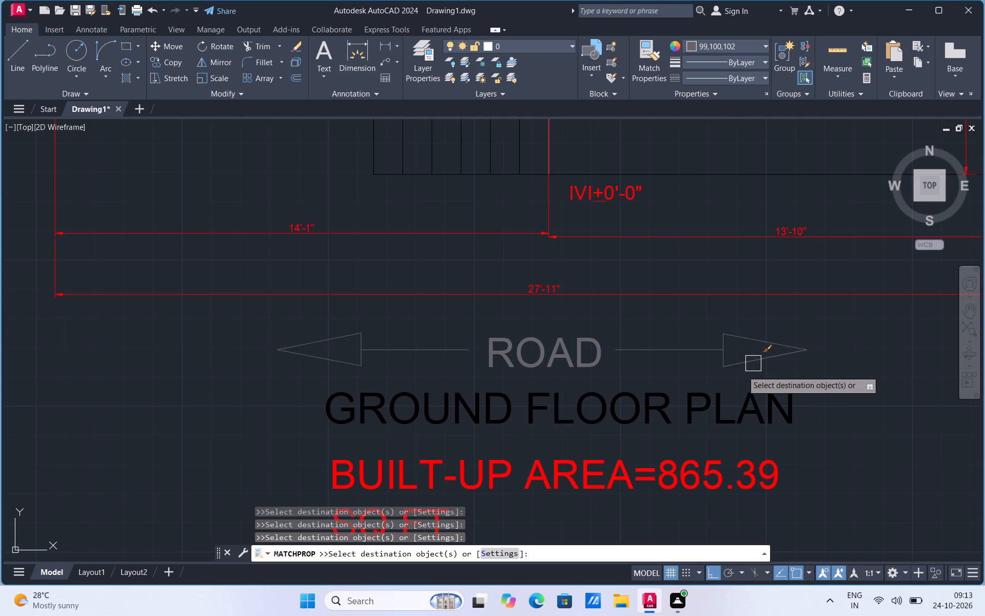
scroll(451, 500, "down", 2)
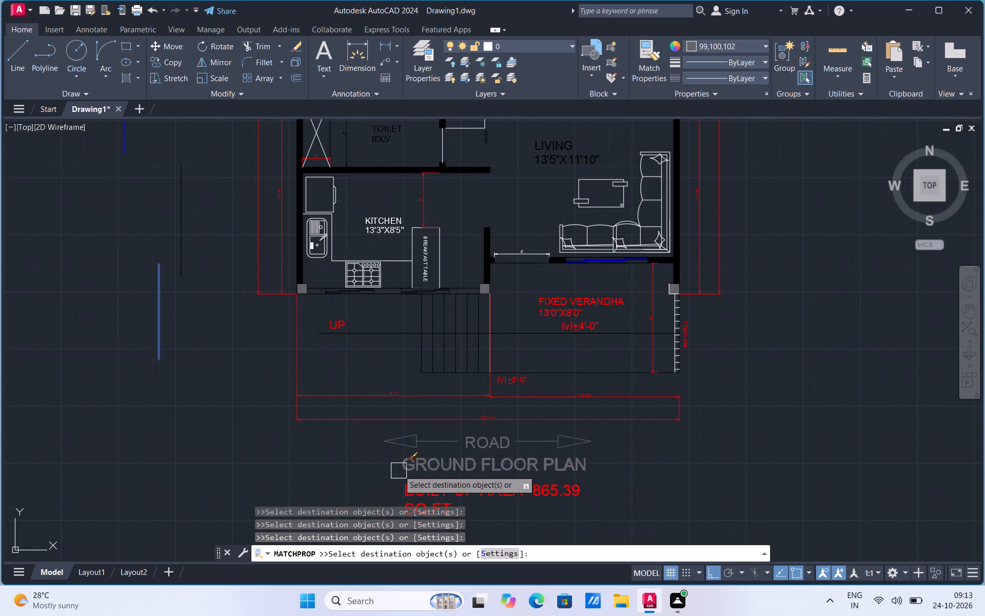
scroll(446, 216, "up", 2)
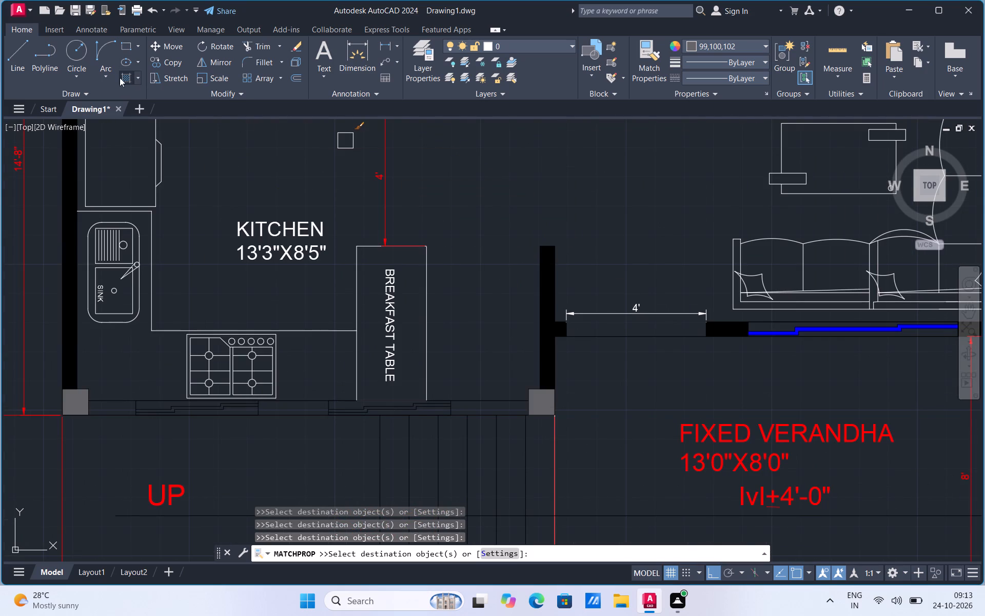
Draw a semicircular seat arc with Start, End, Direction on the breakfast table's open long edge, near its upper corner.
left_click(108, 78)
left_click(126, 236)
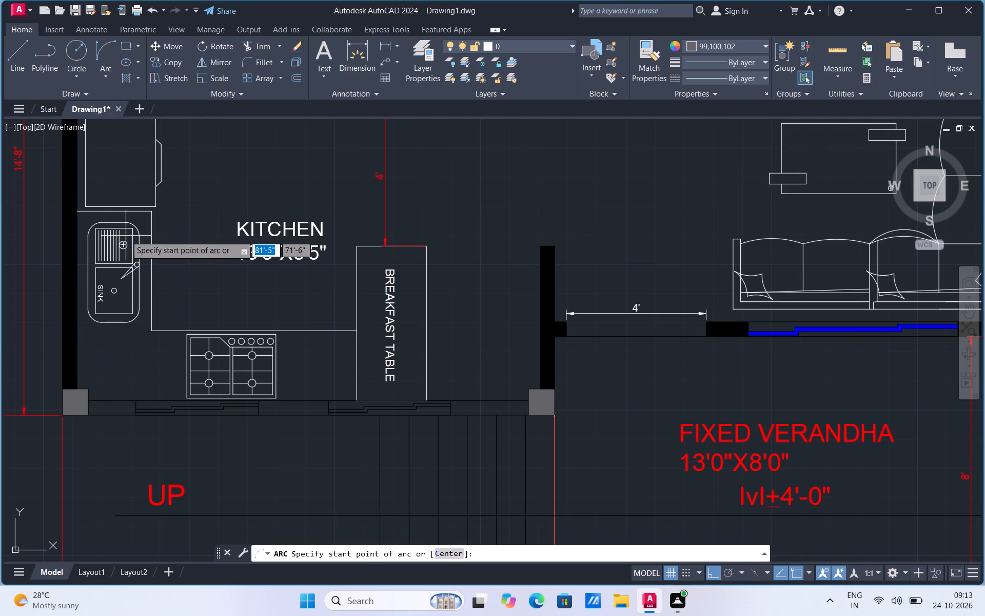
scroll(466, 308, "up", 1)
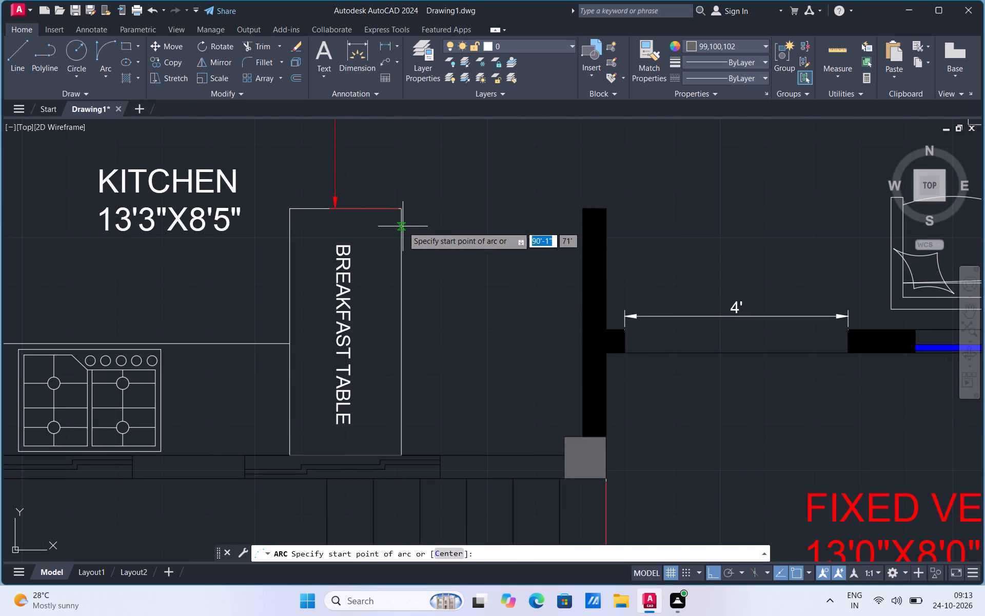
left_click(403, 226)
left_click(403, 309)
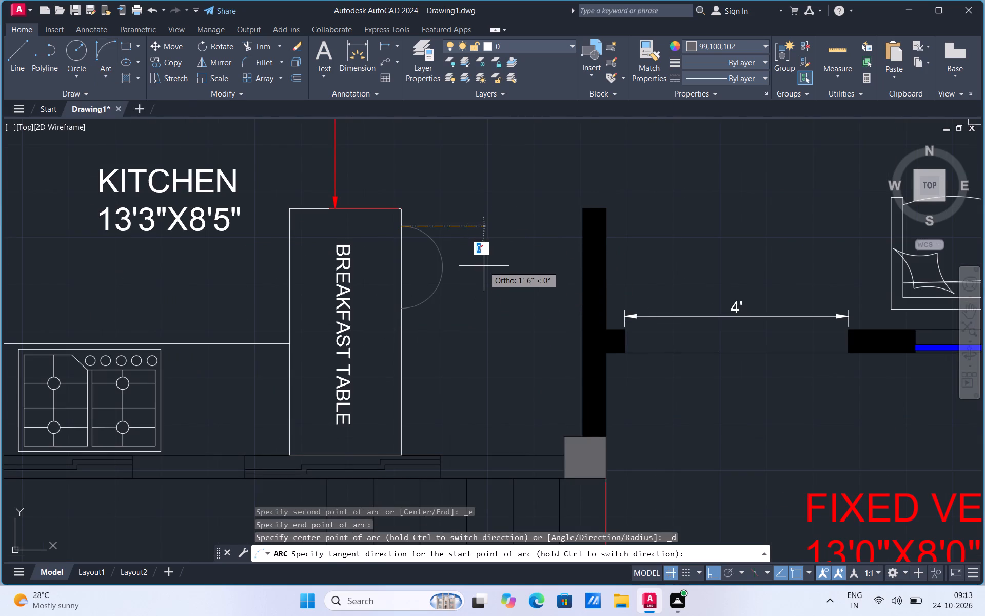
left_click(484, 266)
Copy the seat arc straight down the same breakfast table edge to make a second seat.
left_click(428, 294)
right_click(428, 294)
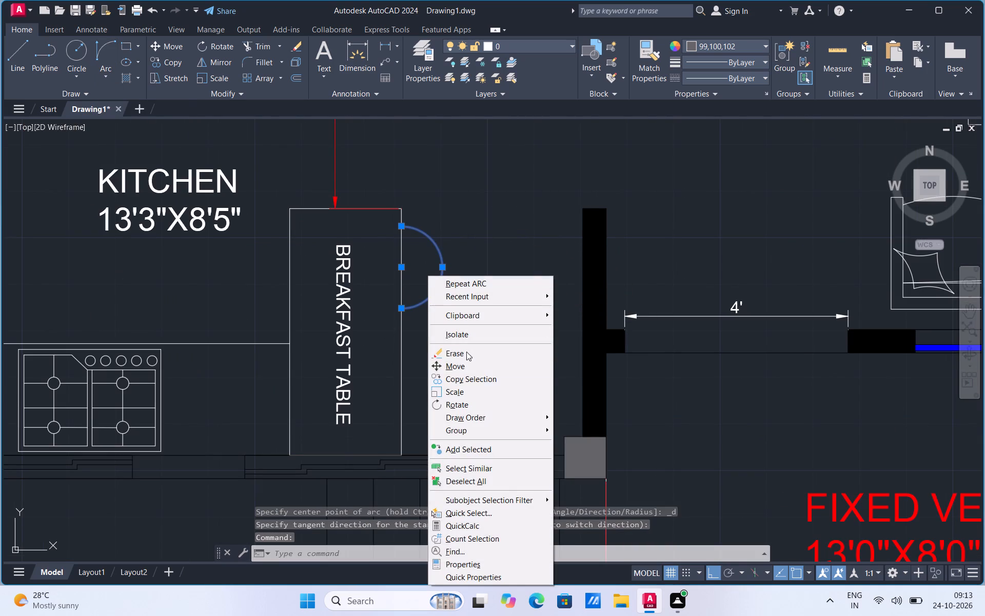
left_click(476, 380)
left_click(402, 224)
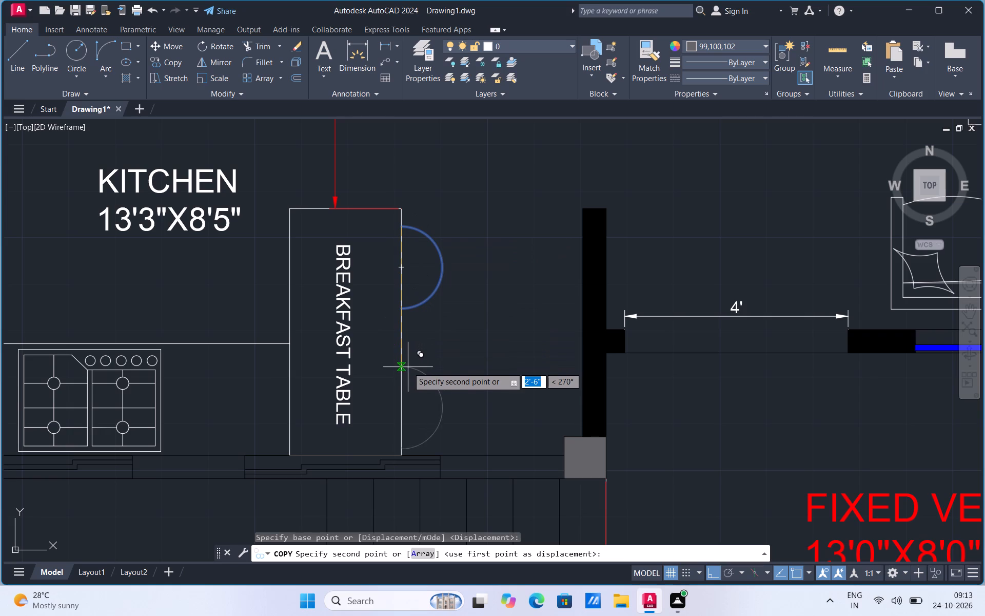
left_click(408, 354)
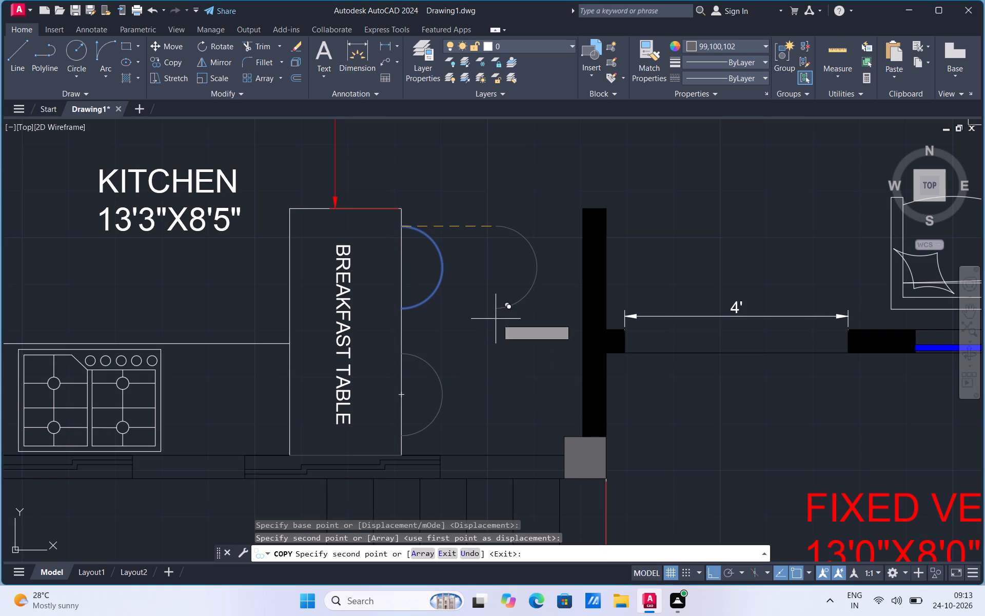
With Ortho off, draw a backrest arc by Start, End, Direction outside the upper seat, about 1'-0" between its ends.
scroll(447, 255, "up", 1)
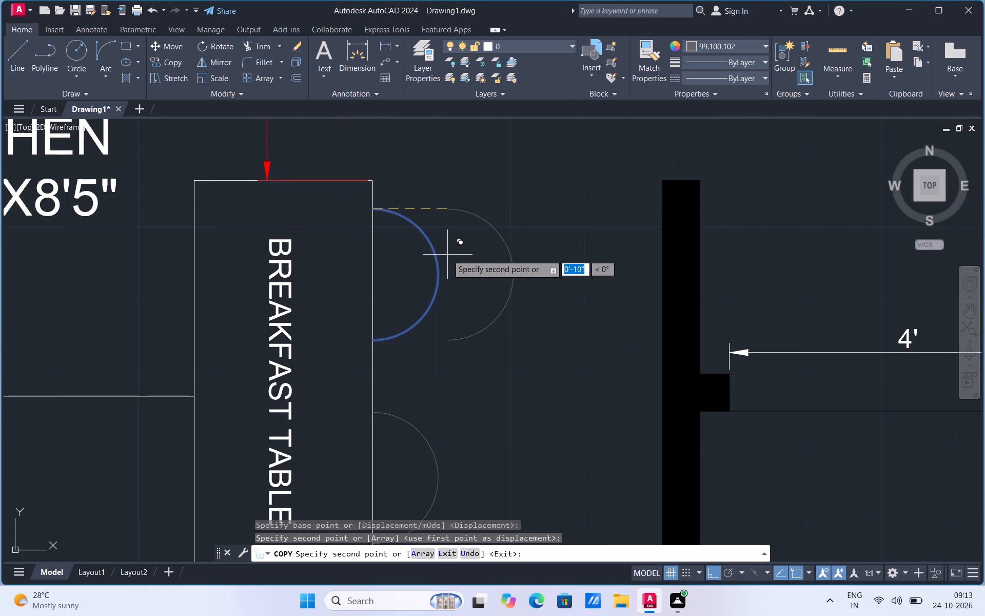
left_click(715, 570)
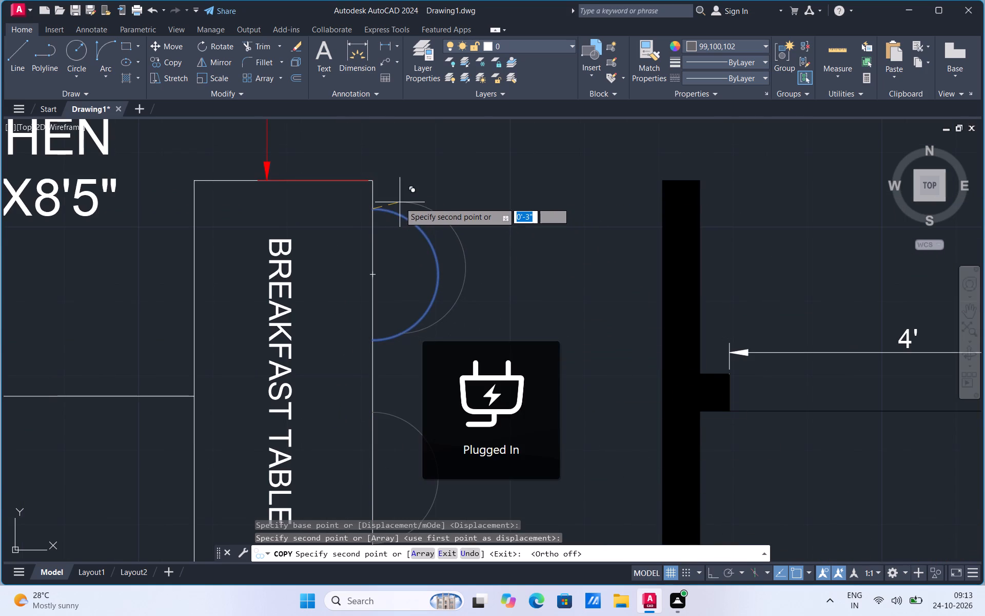
left_click(102, 78)
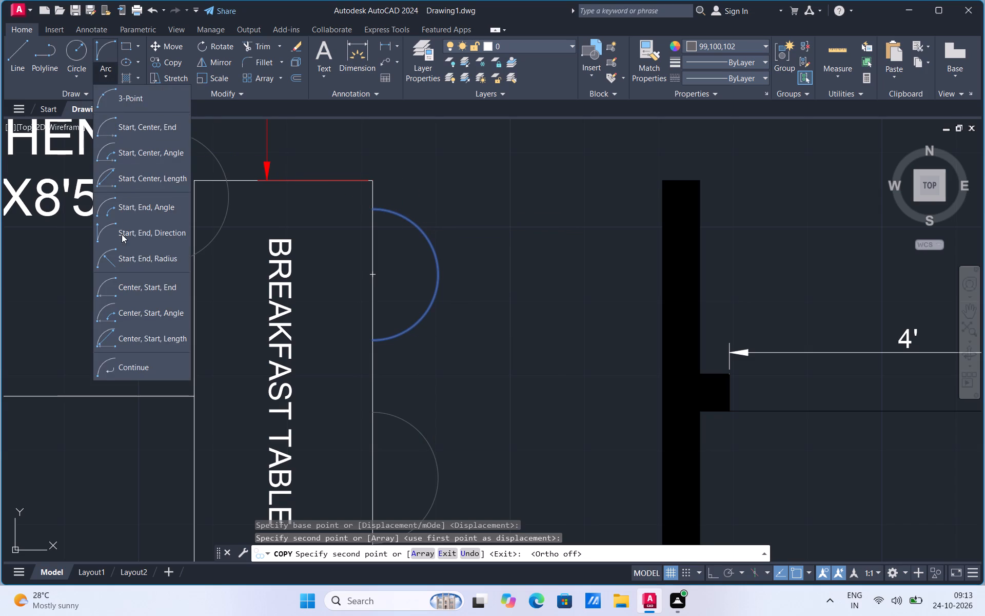
left_click(122, 234)
left_click(417, 222)
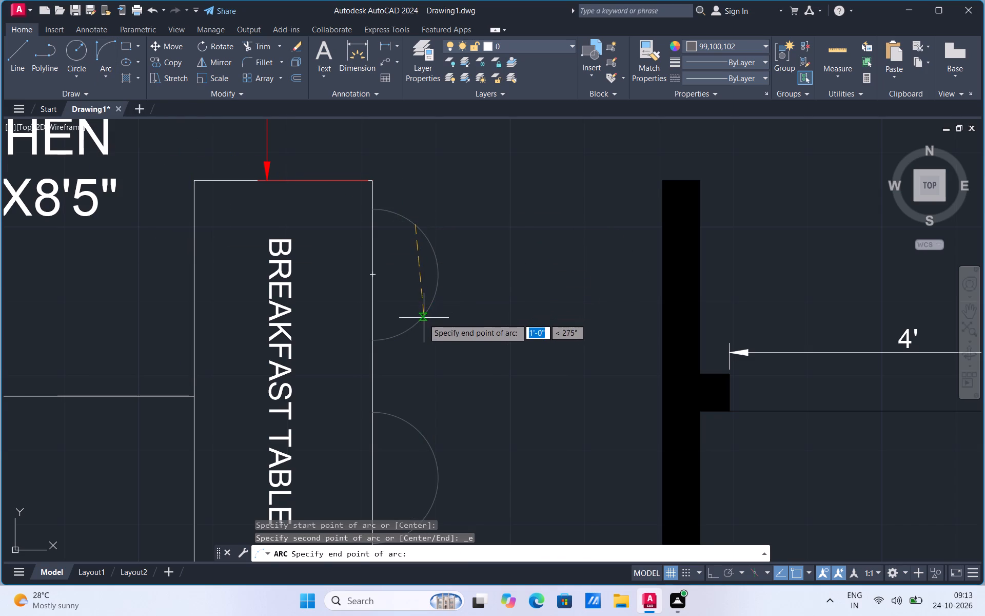
left_click(421, 321)
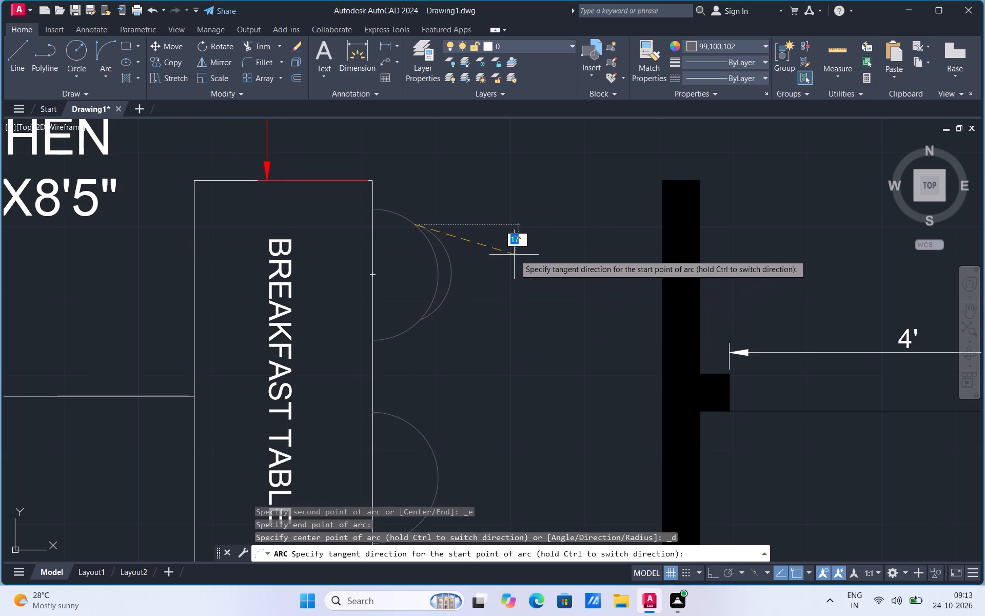
left_click(518, 254)
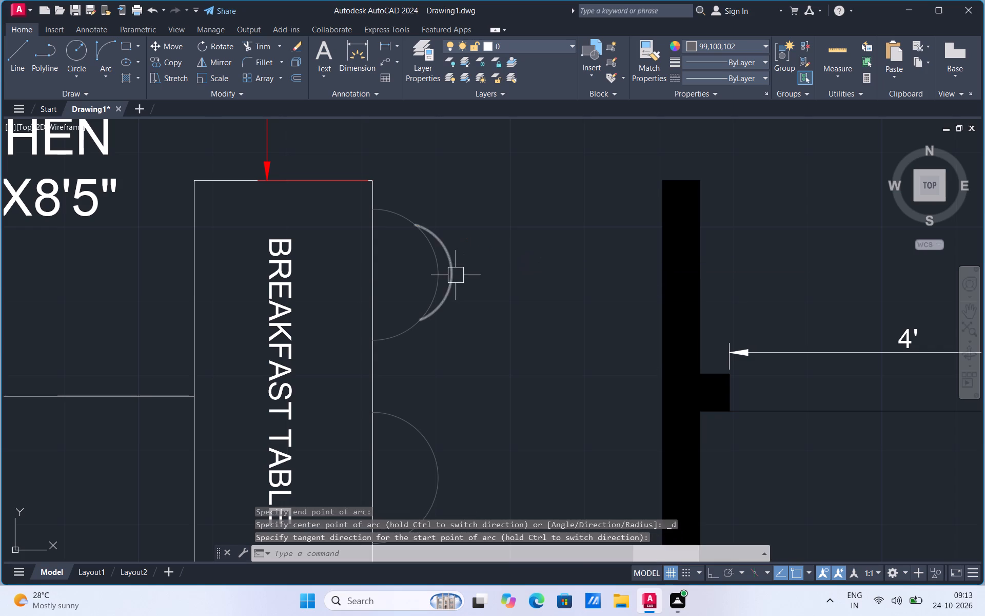
Copy the backrest arc onto the lower seat at the breakfast table.
left_click(456, 275)
right_click(456, 275)
left_click(498, 375)
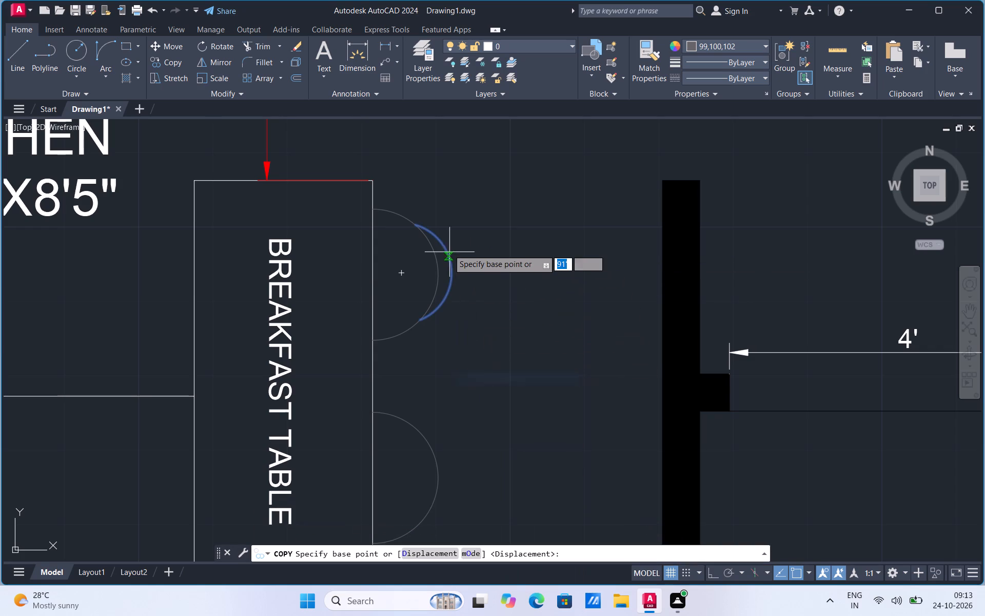
left_click(418, 223)
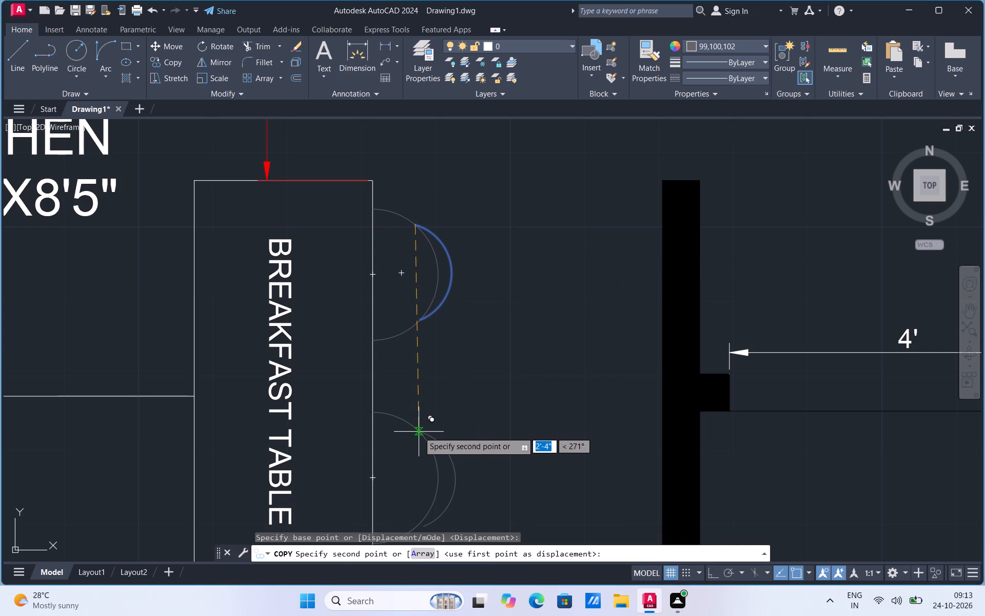
left_click(416, 428)
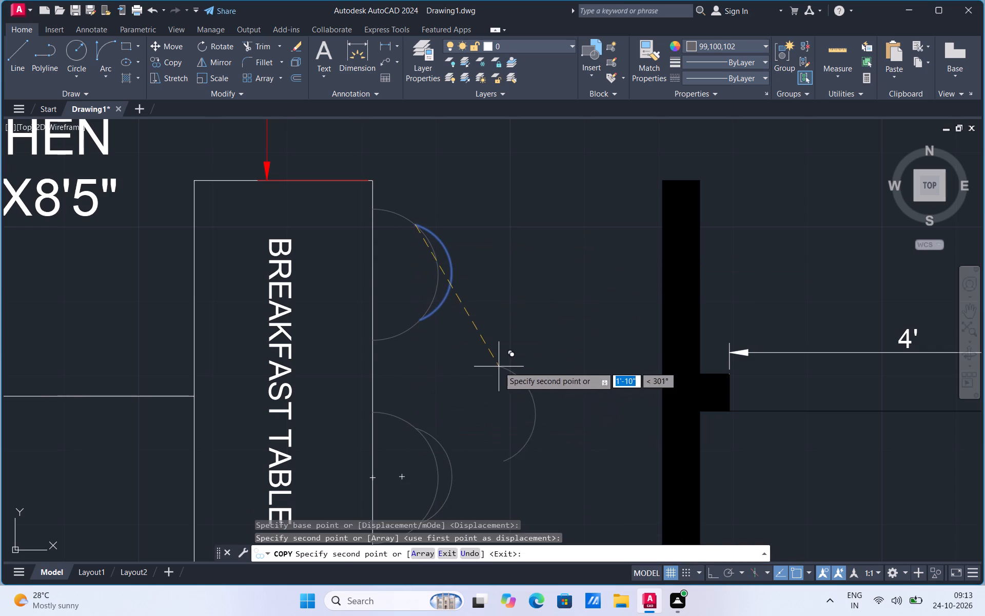
scroll(501, 349, "down", 1)
key("Escape")
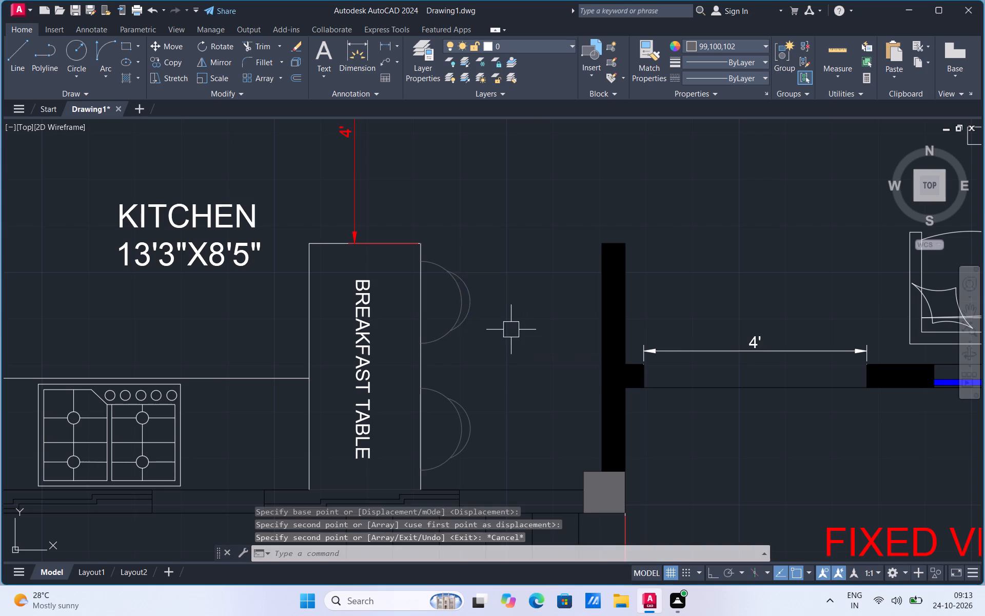
Set the current colour to black (0,0,0) and match the LIVING label's properties onto the BREAKFAST TABLE text.
scroll(438, 326, "down", 2)
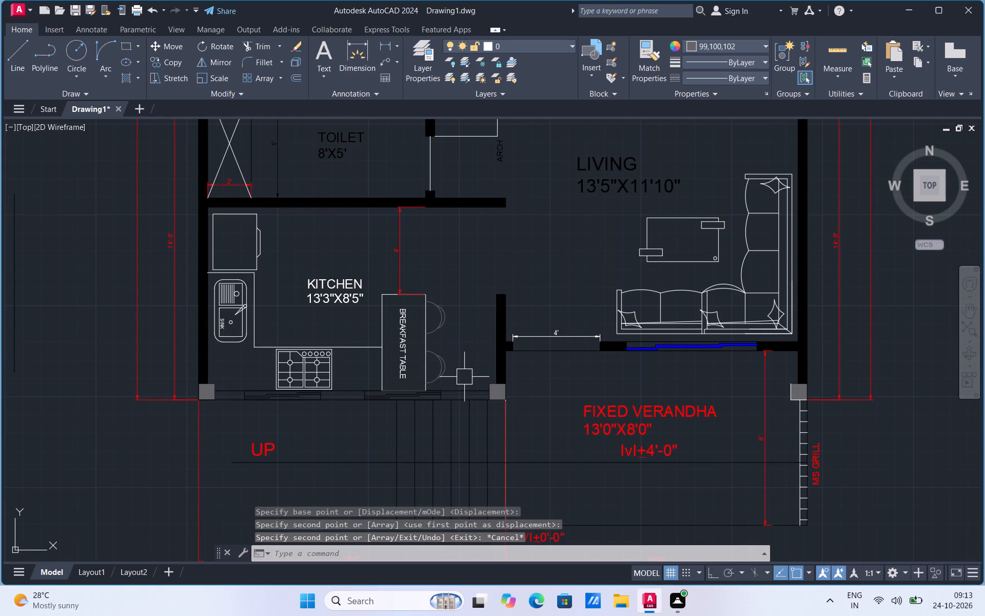
left_click(690, 42)
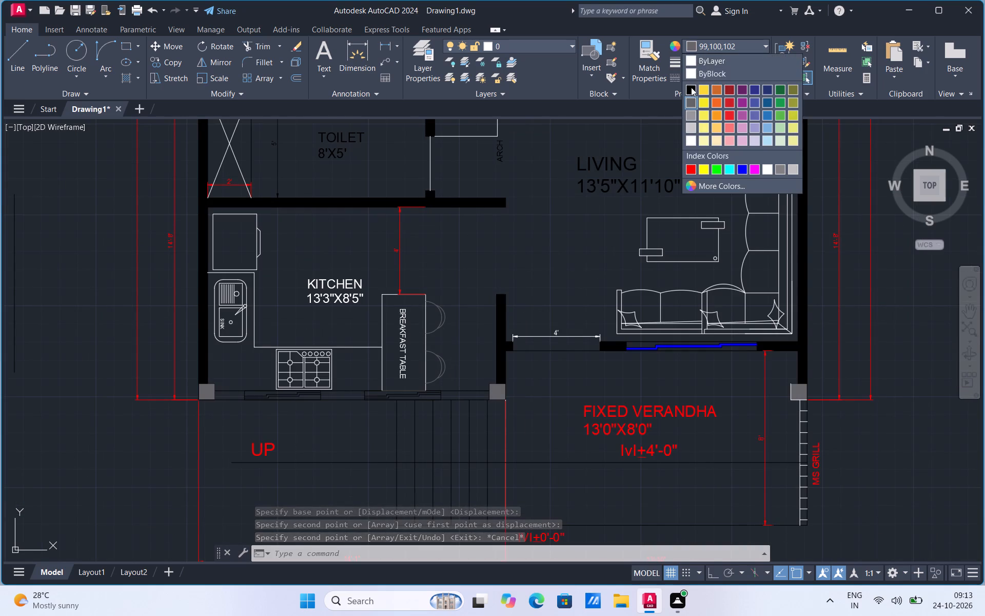
left_click(691, 87)
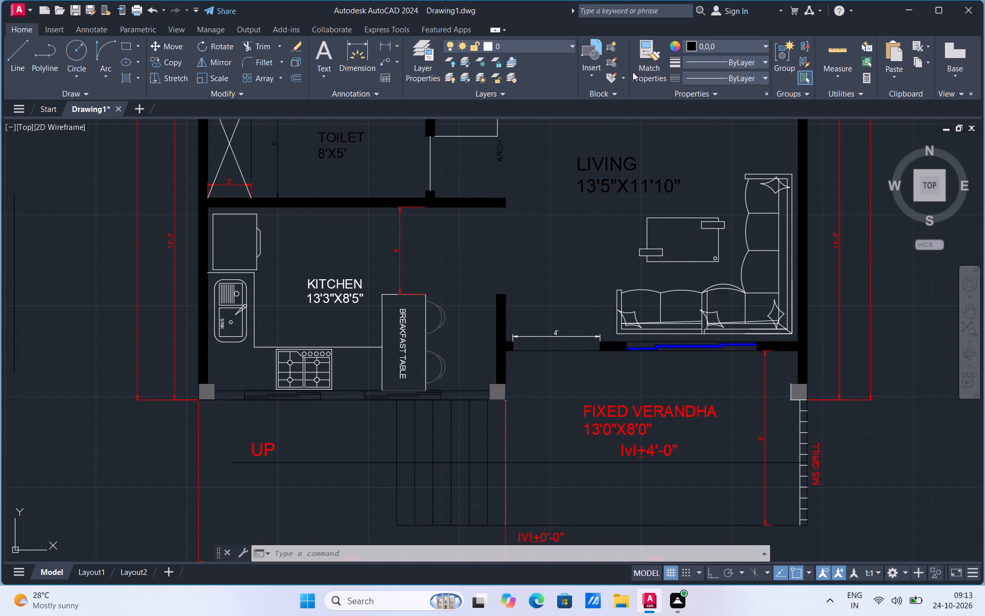
left_click(638, 72)
left_click(603, 190)
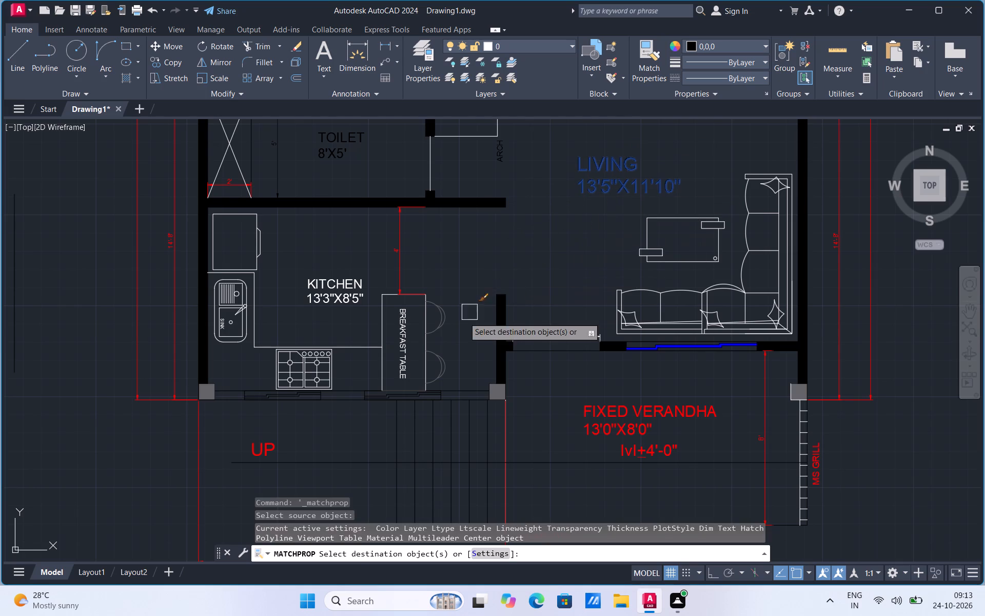
scroll(390, 375, "up", 2)
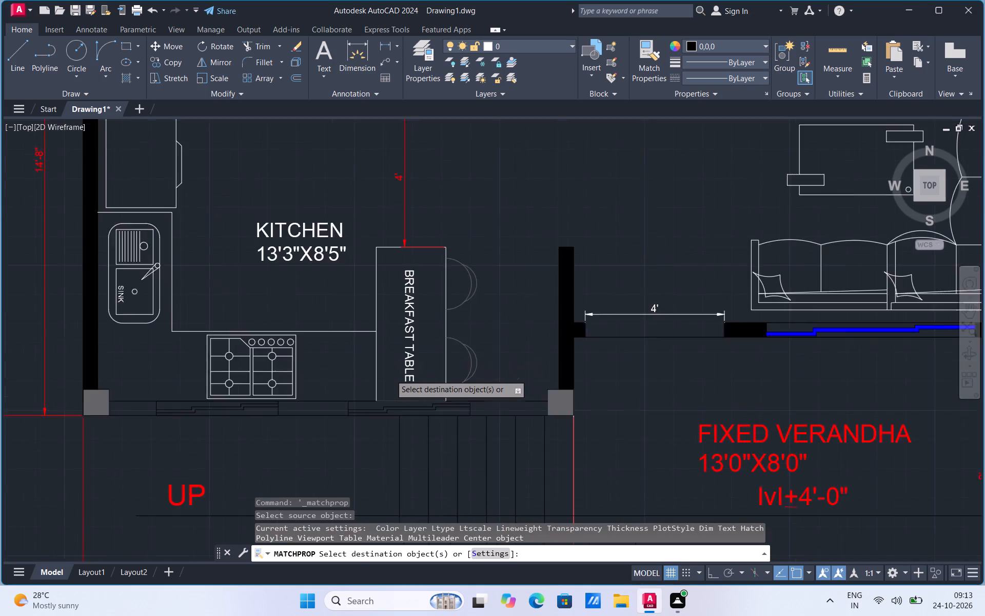
left_click(415, 362)
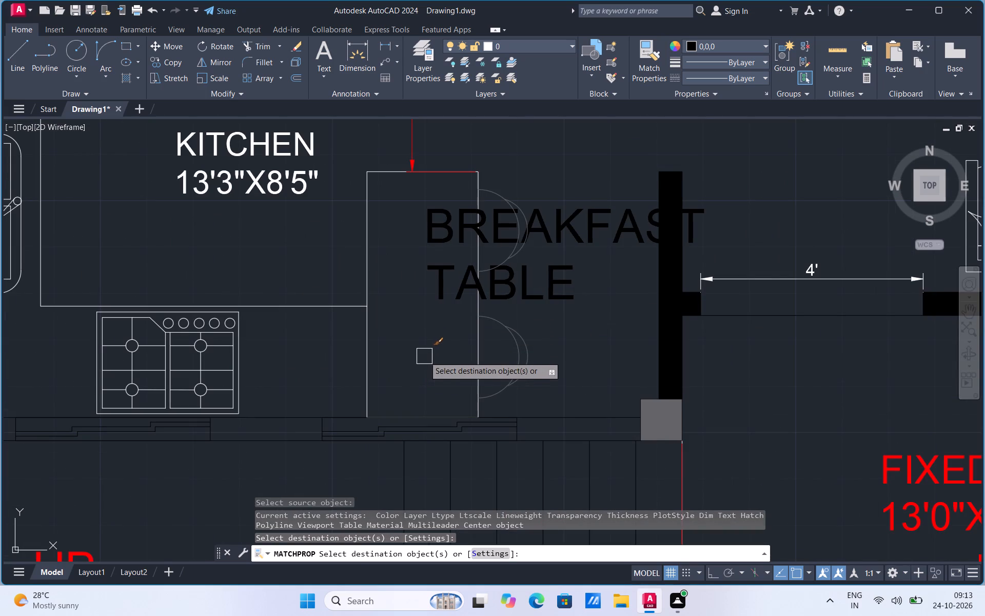
scroll(423, 355, "down", 2)
scroll(488, 338, "up", 1)
key("Escape")
Scale down the oversized BREAKFAST TABLE label from a base point at its far end.
left_click(498, 281)
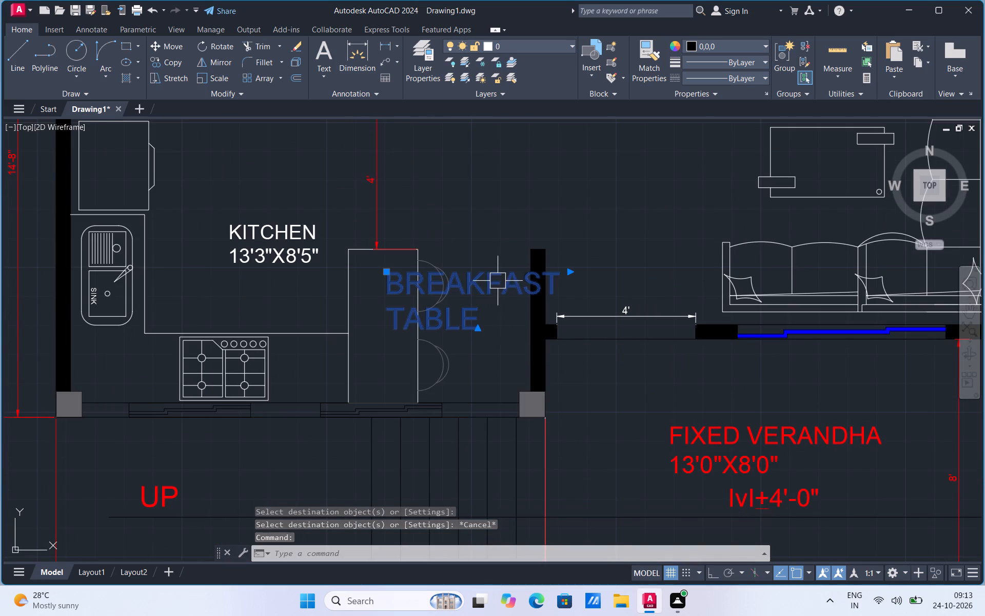
right_click(498, 281)
left_click_drag(539, 403, 535, 394)
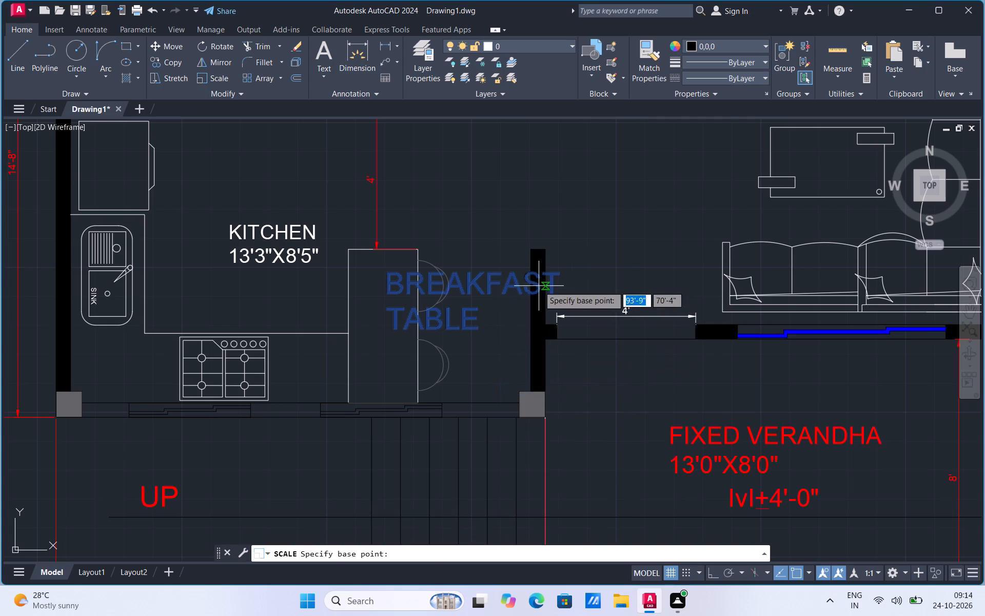
left_click(539, 286)
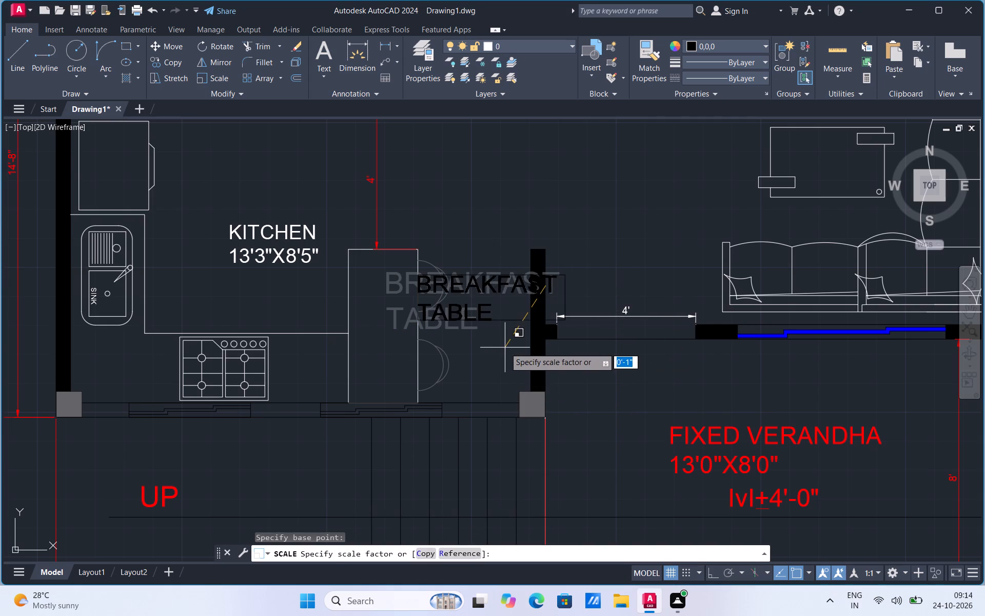
left_click(599, 294)
Move the BREAKFAST TABLE label up into the open kitchen space above the two seats.
left_click(477, 289)
right_click(477, 289)
left_click(519, 371)
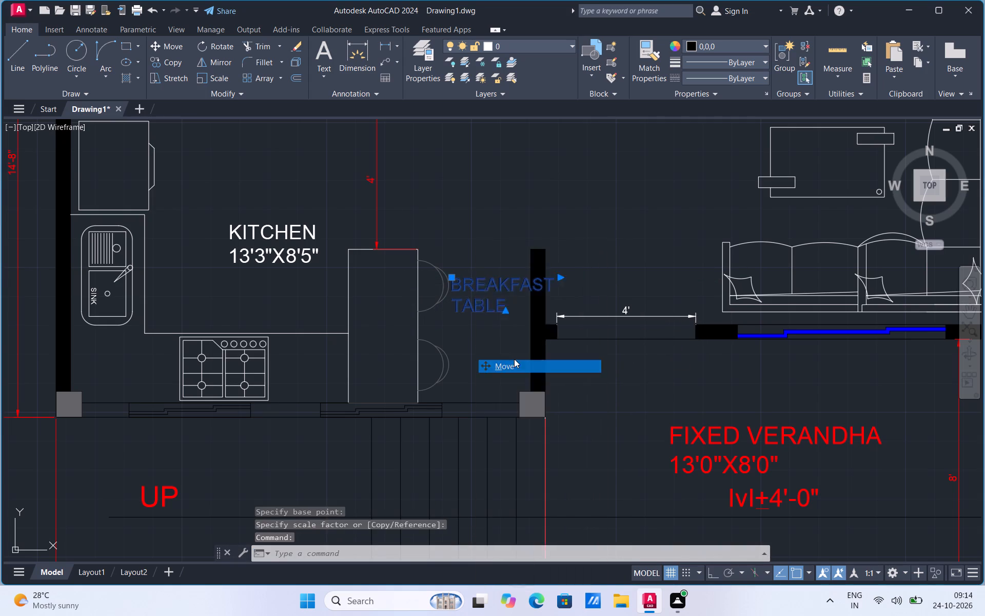
left_click(482, 282)
left_click(489, 186)
Scale down the BREAKFAST TABLE label in the open kitchen space from a base point at its far end.
left_click(544, 198)
right_click(544, 198)
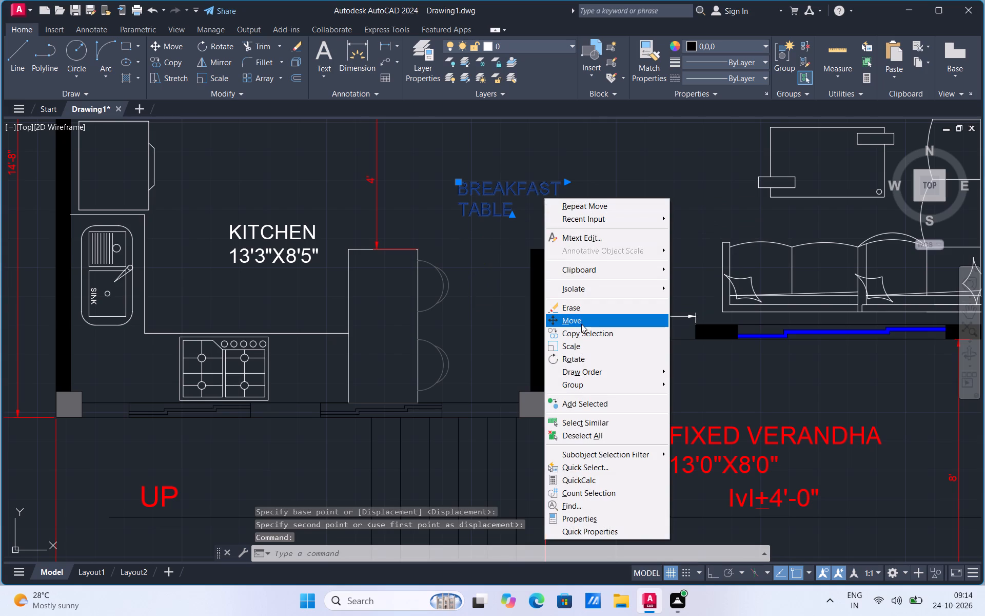
left_click(578, 345)
left_click(568, 178)
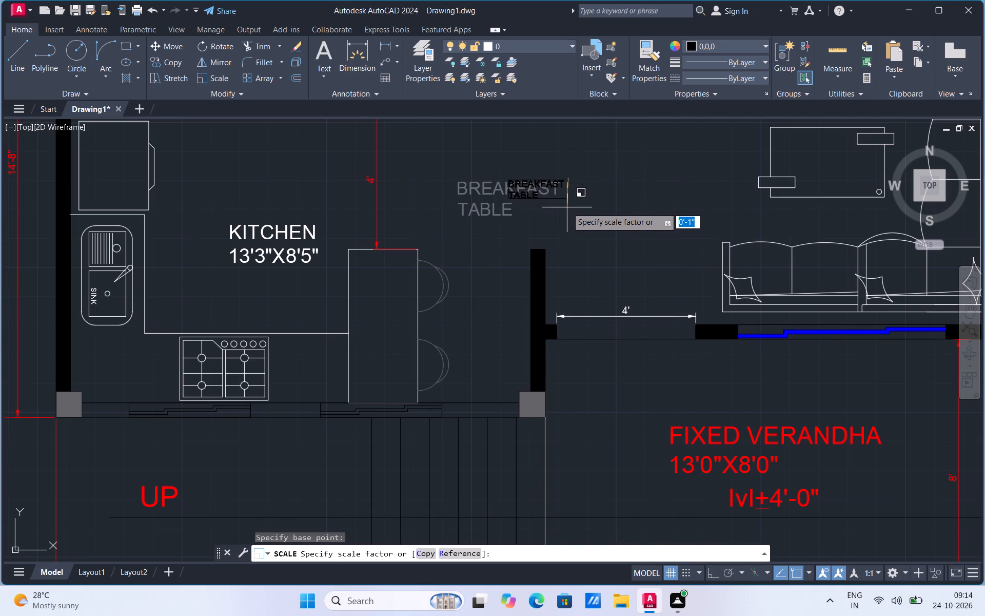
left_click(540, 208)
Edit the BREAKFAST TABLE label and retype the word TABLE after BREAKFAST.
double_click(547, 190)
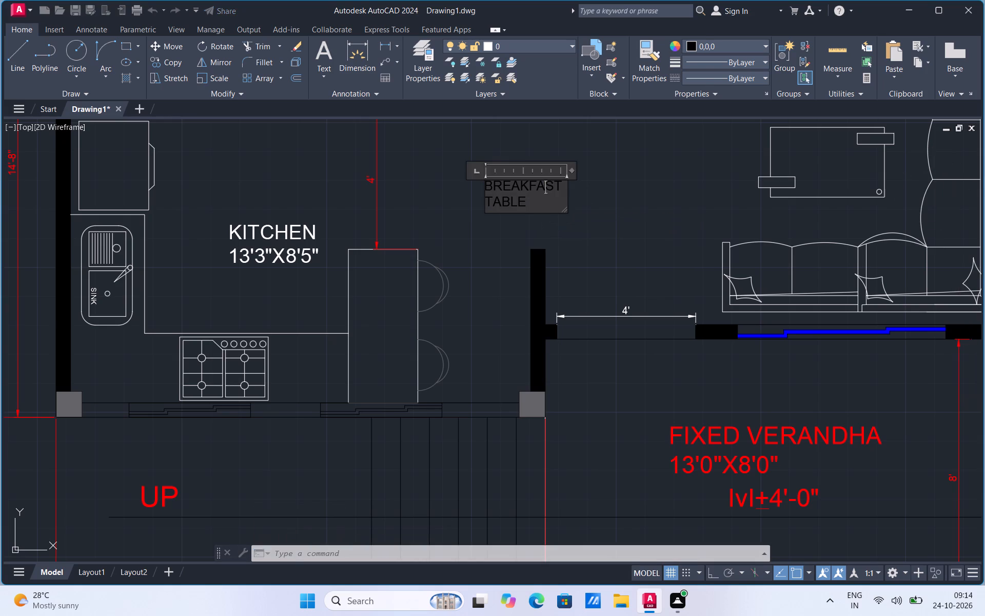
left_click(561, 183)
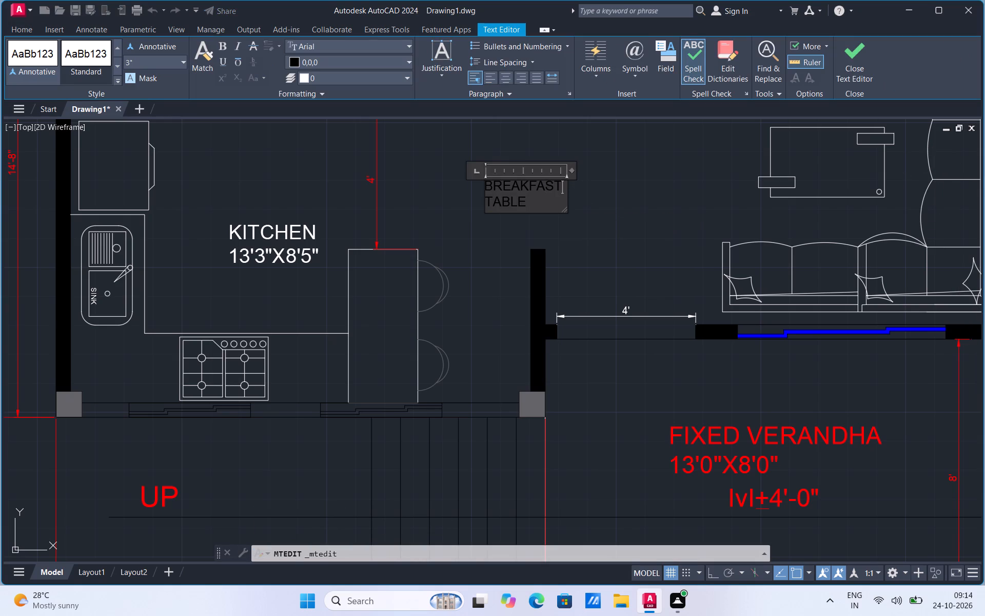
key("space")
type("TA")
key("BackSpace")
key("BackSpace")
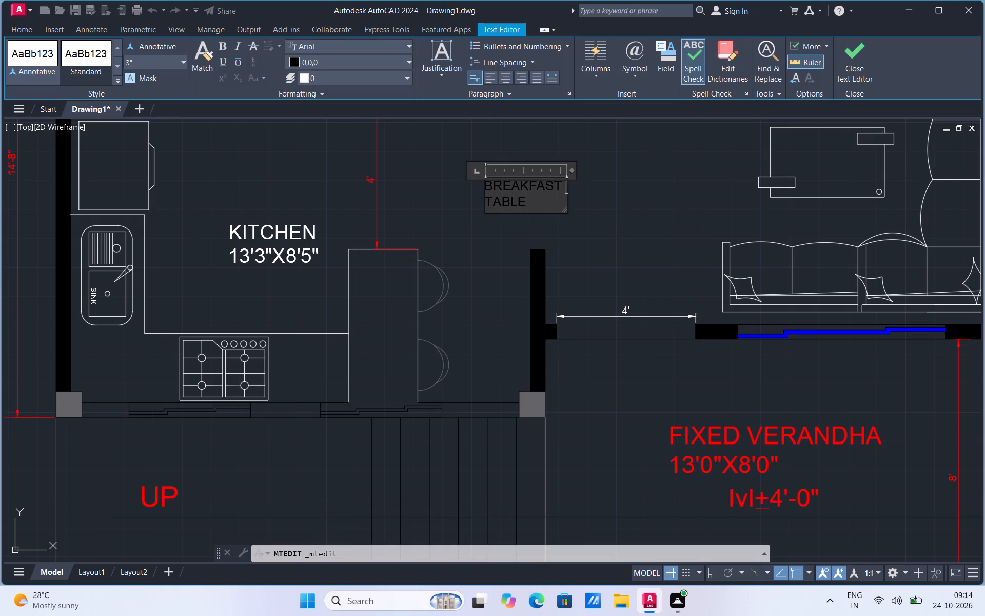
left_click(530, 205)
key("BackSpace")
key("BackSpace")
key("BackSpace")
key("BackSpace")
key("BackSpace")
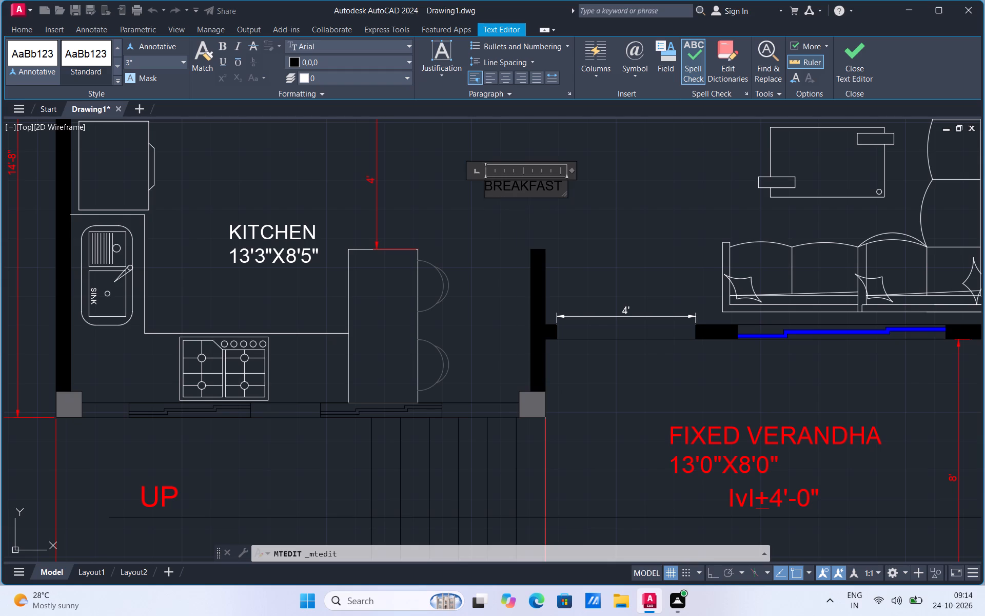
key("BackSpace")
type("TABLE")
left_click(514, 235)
Scale the BREAKFAST TABLE label down slightly more from a base point beside its text.
left_click(513, 191)
right_click(513, 191)
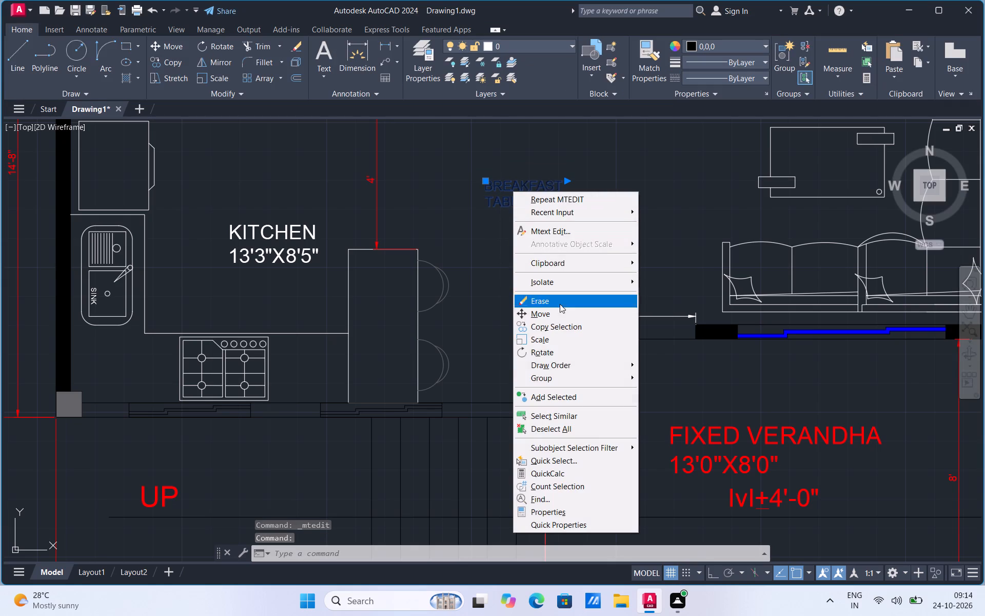
left_click(554, 342)
left_click(555, 203)
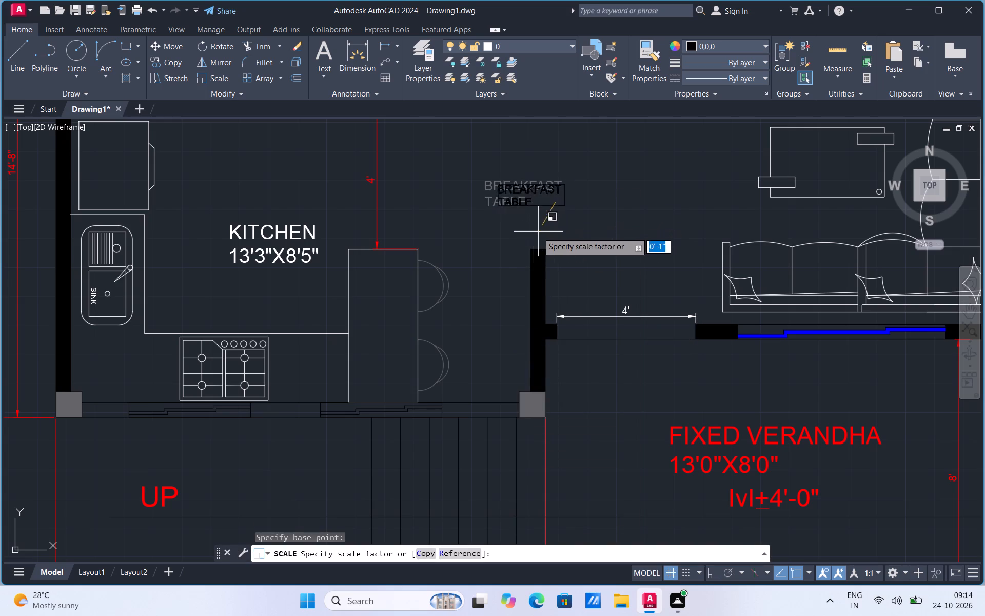
left_click(543, 237)
Rotate the BREAKFAST TABLE label with ortho on so that it reads vertically downward.
left_click(550, 198)
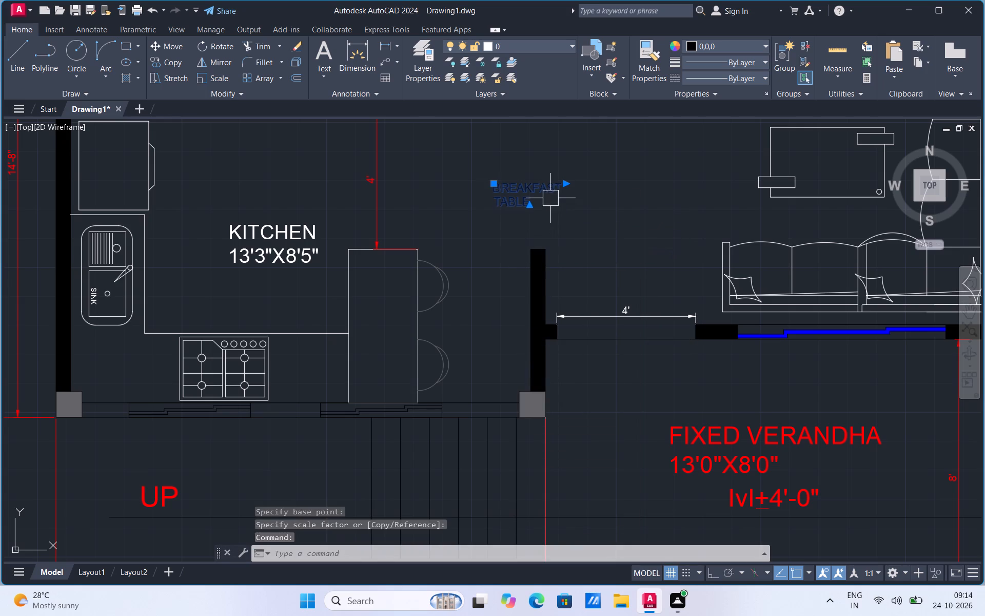
right_click(550, 198)
left_click_drag(587, 359, 586, 354)
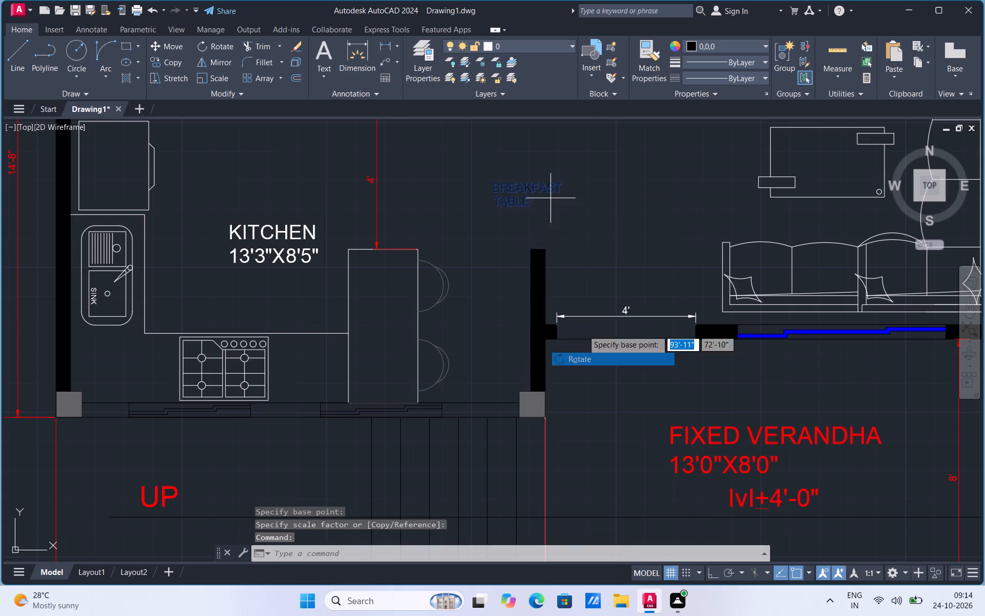
left_click(566, 206)
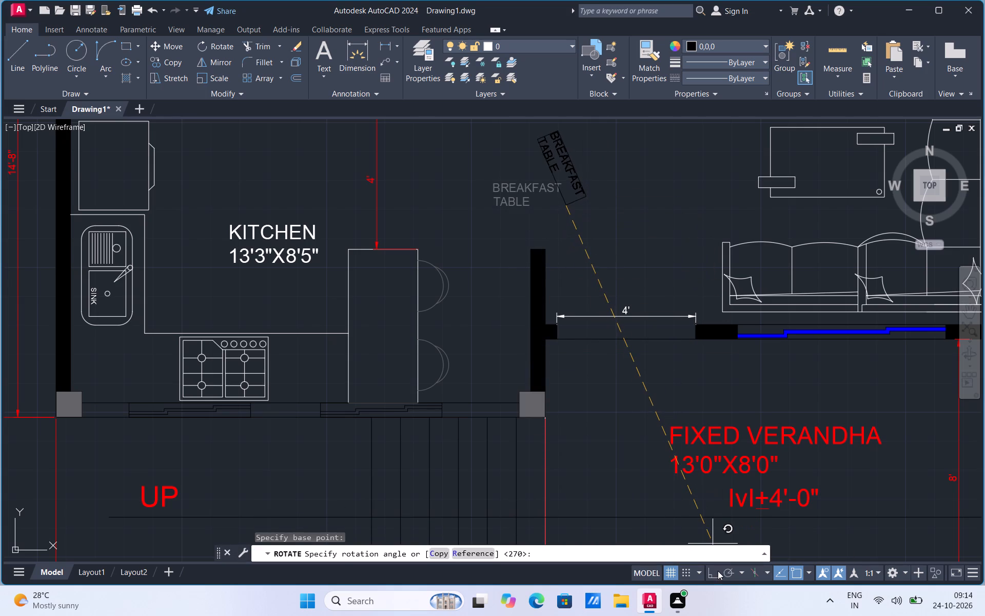
left_click(714, 573)
left_click(584, 267)
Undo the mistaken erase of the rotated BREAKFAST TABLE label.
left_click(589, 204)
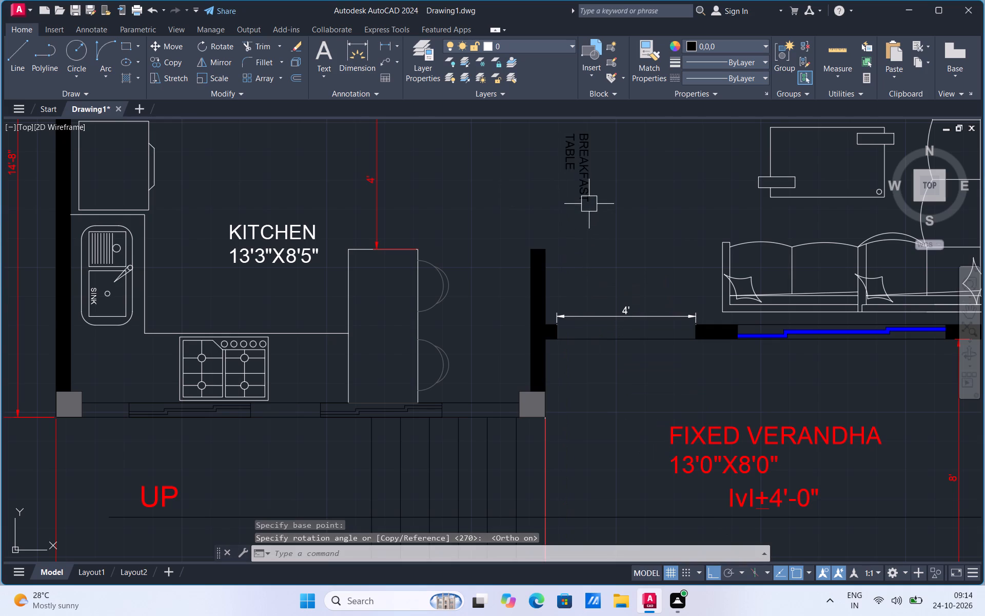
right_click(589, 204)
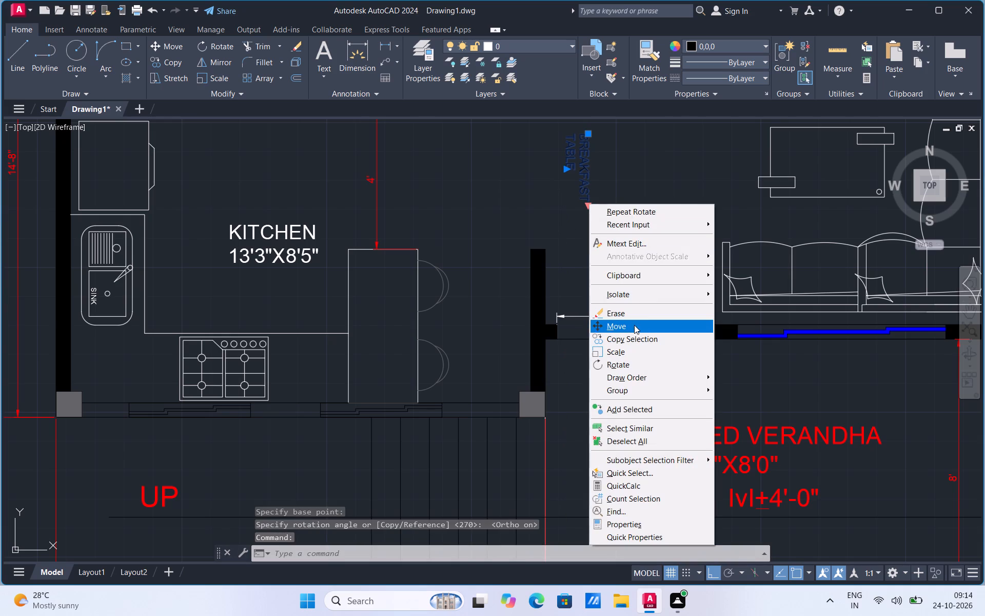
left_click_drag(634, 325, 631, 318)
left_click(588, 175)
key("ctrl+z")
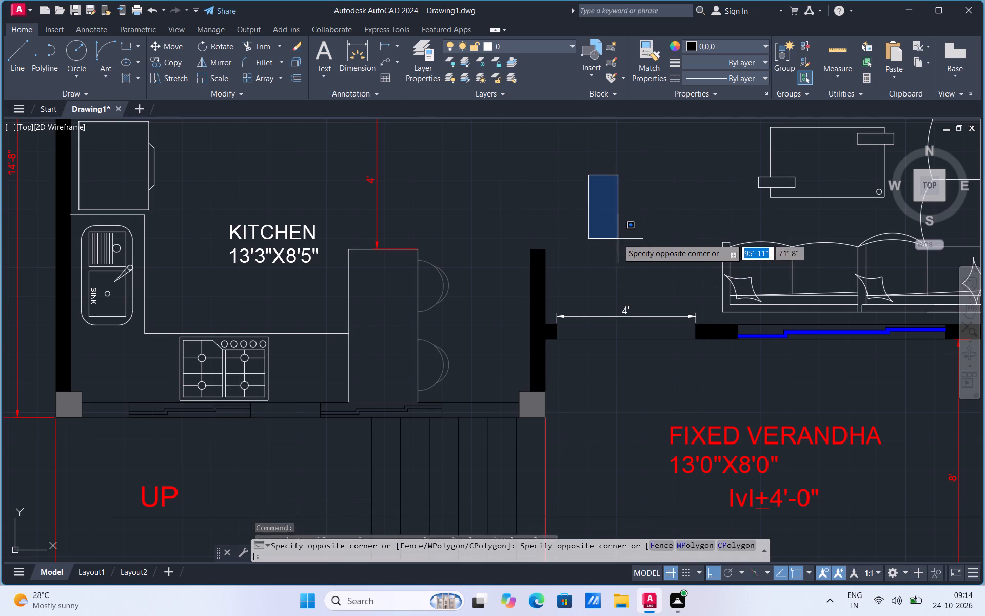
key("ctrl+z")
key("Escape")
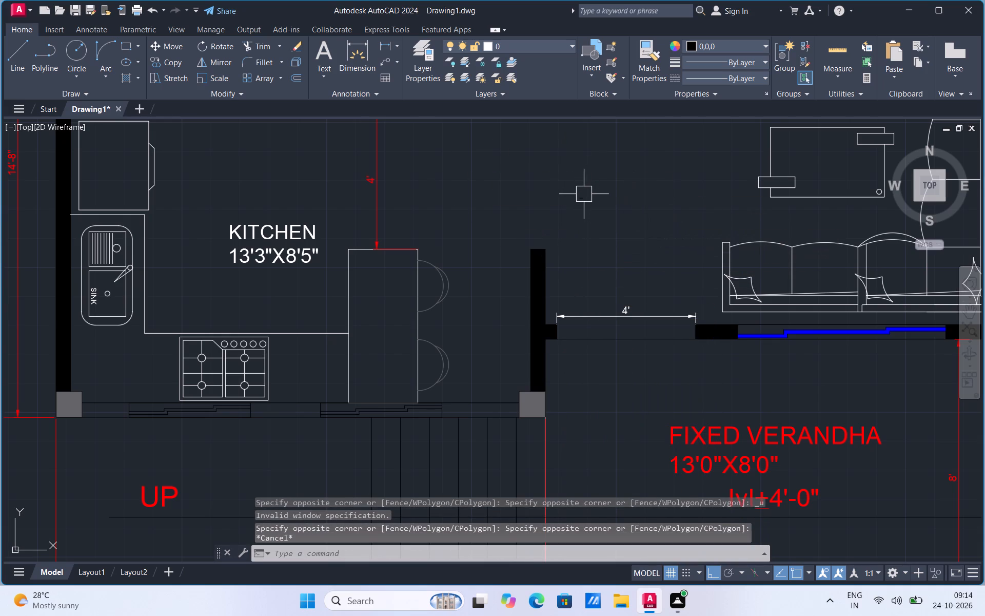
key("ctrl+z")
Move the rotated BREAKFAST TABLE label with ortho off into the breakfast table rectangle beside the two seats.
left_click(587, 180)
right_click(587, 180)
left_click(627, 300)
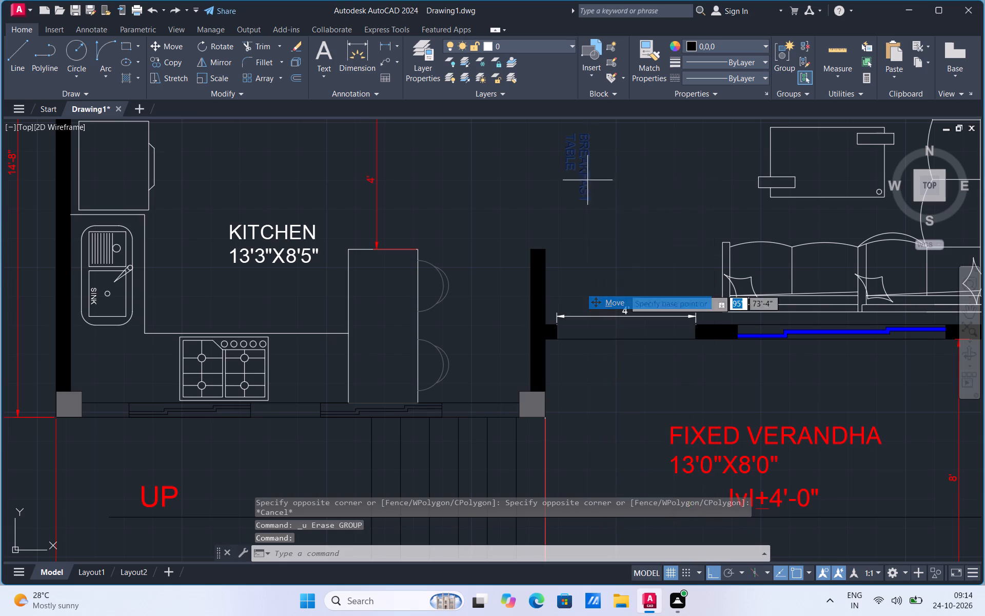
left_click(590, 177)
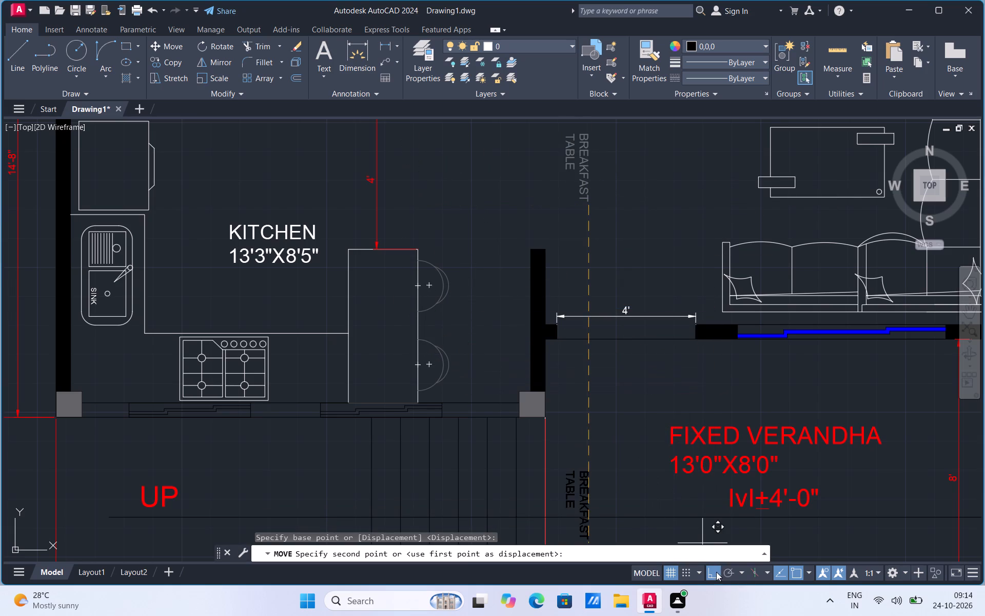
left_click(716, 571)
left_click(387, 350)
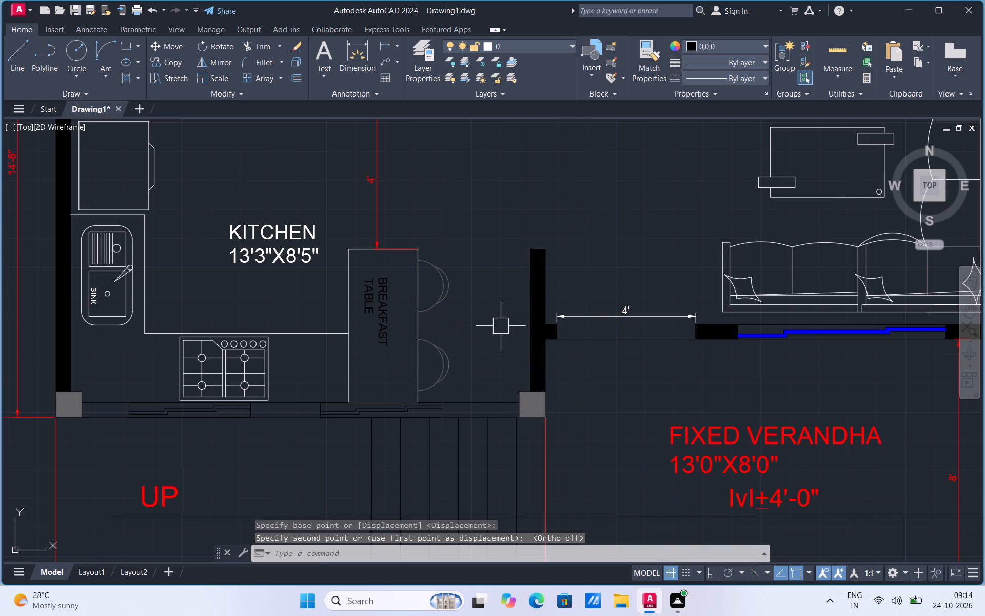
Set the current colour to 99,100,102 and match the grey line beside the plan onto the kitchen's refrigerator outline and handle.
left_click(694, 47)
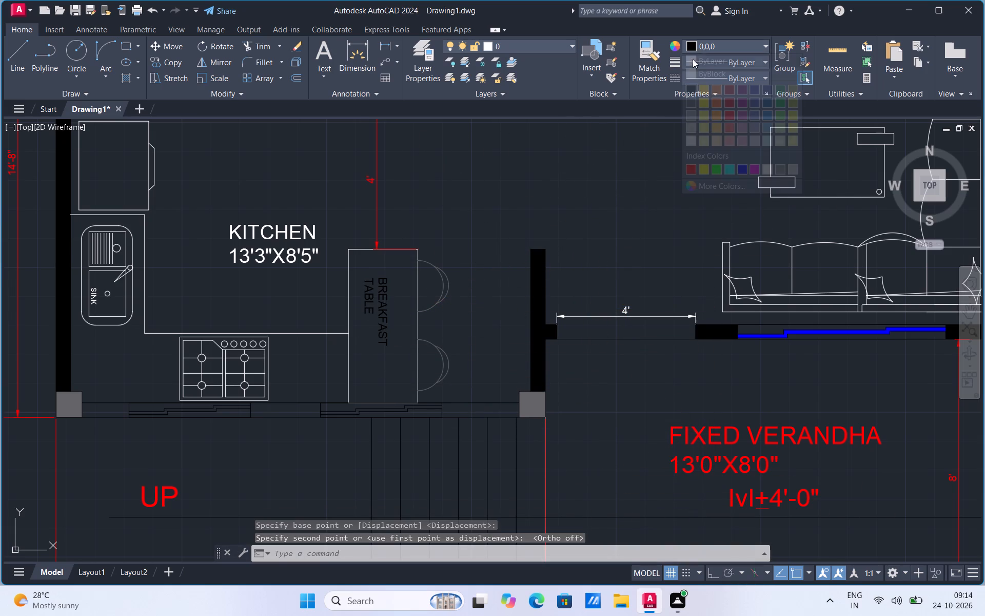
left_click(687, 101)
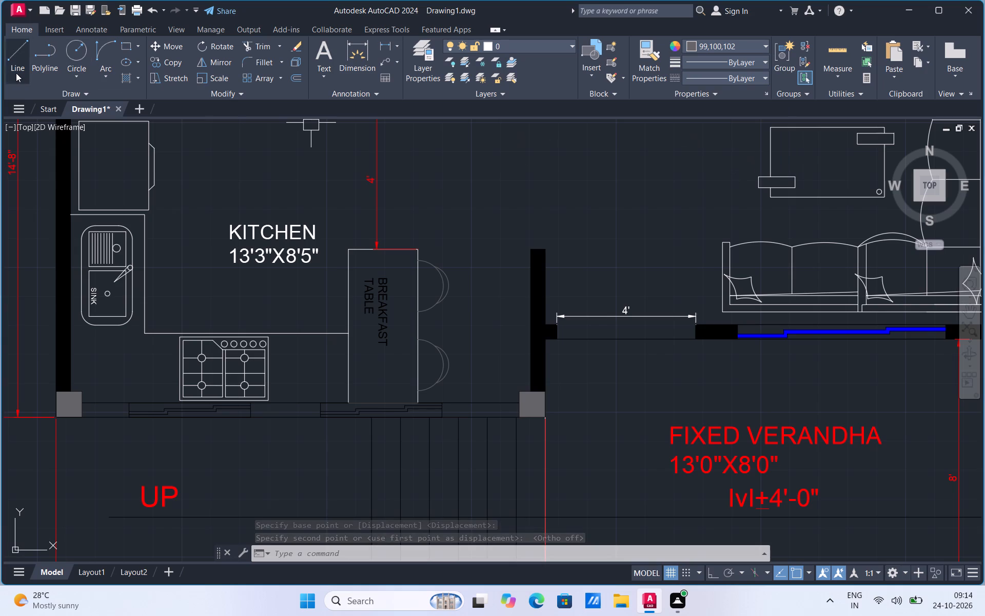
left_click(17, 73)
scroll(533, 234, "down", 2)
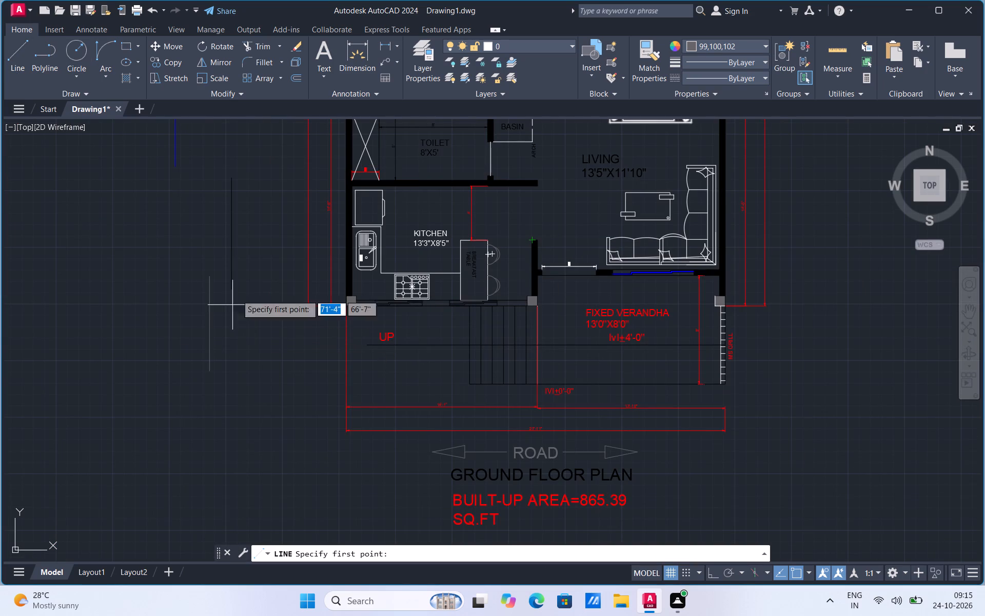
left_click(641, 70)
left_click(196, 323)
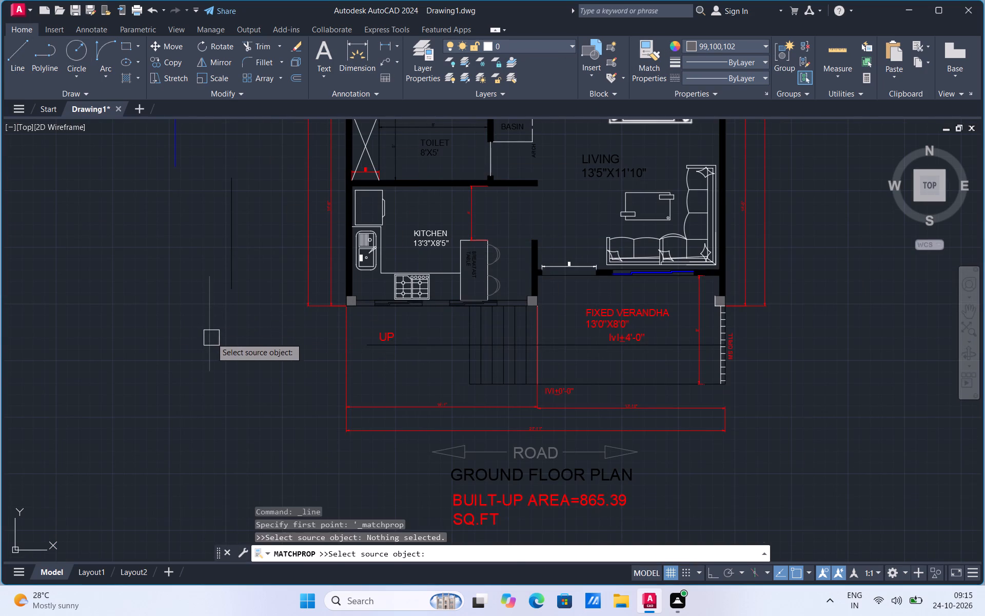
left_click(211, 338)
scroll(377, 218, "up", 2)
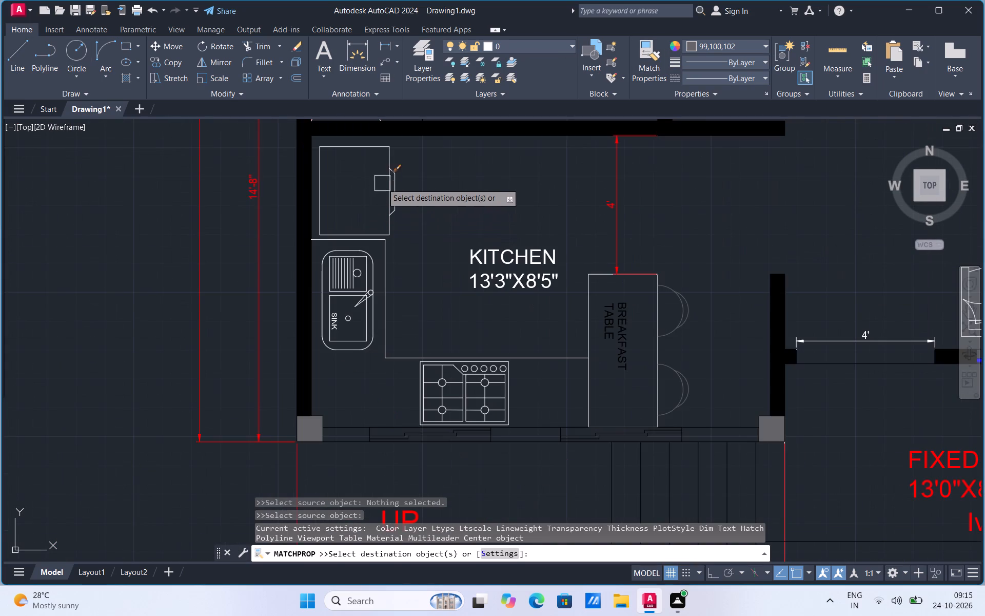
scroll(387, 157, "up", 2)
left_click(386, 160)
left_click(399, 190)
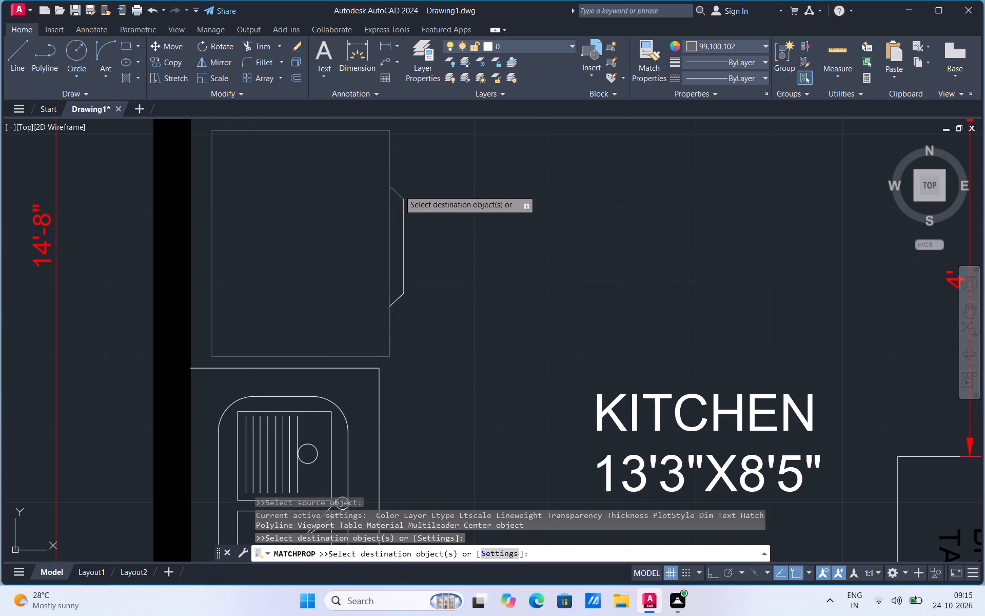
left_click(406, 233)
scroll(396, 307, "up", 1)
left_click(399, 302)
Match the grey properties onto the kitchen counter's vertical edge and the short edge above the sink.
left_click(364, 421)
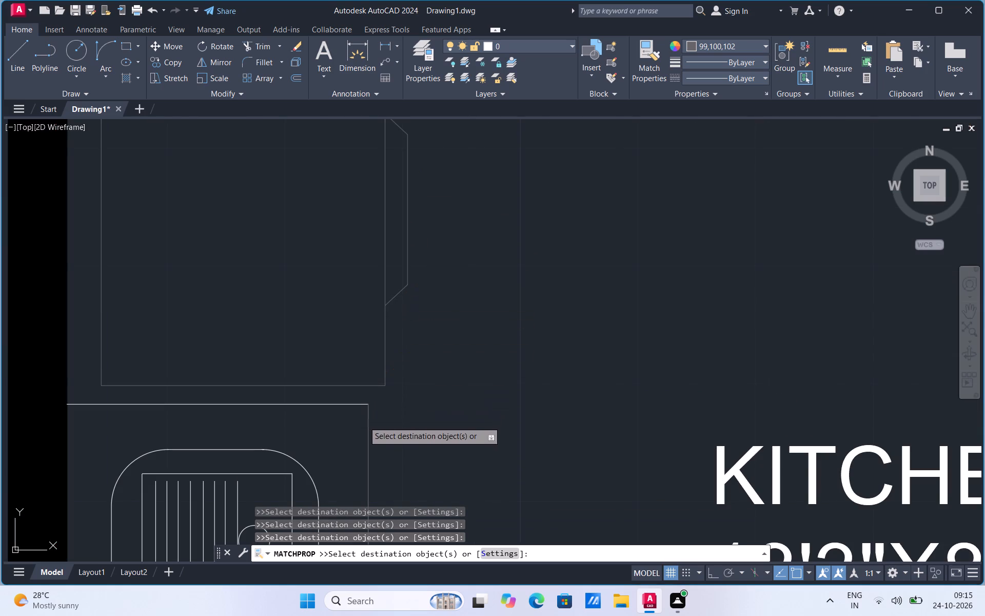
left_click(341, 405)
Match the grey properties onto the outlines of the sink's two inner basins.
scroll(372, 326, "down", 1)
left_click(324, 415)
scroll(373, 311, "down", 2)
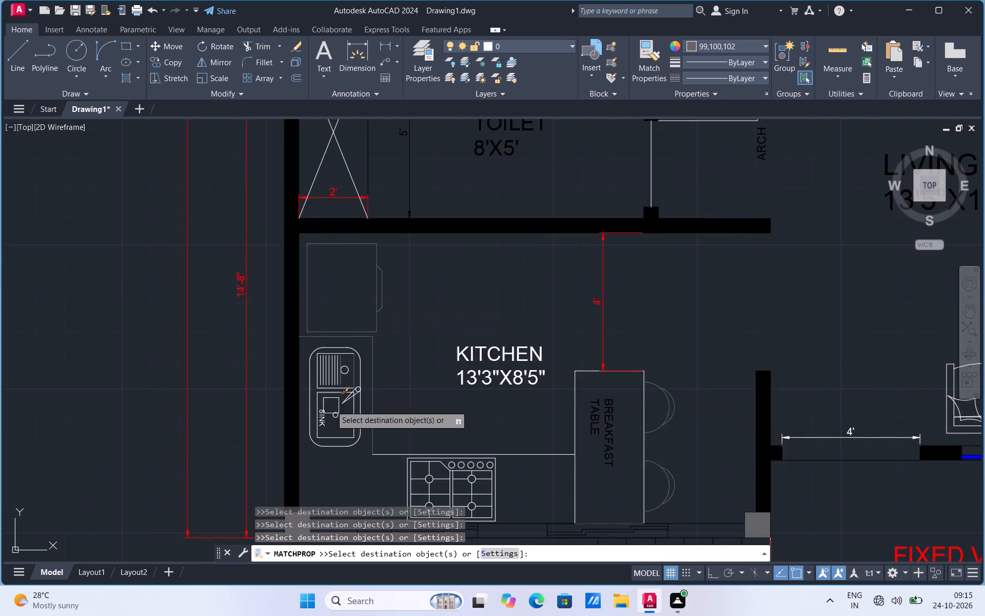
scroll(327, 414, "up", 3)
left_click(333, 334)
left_click(300, 409)
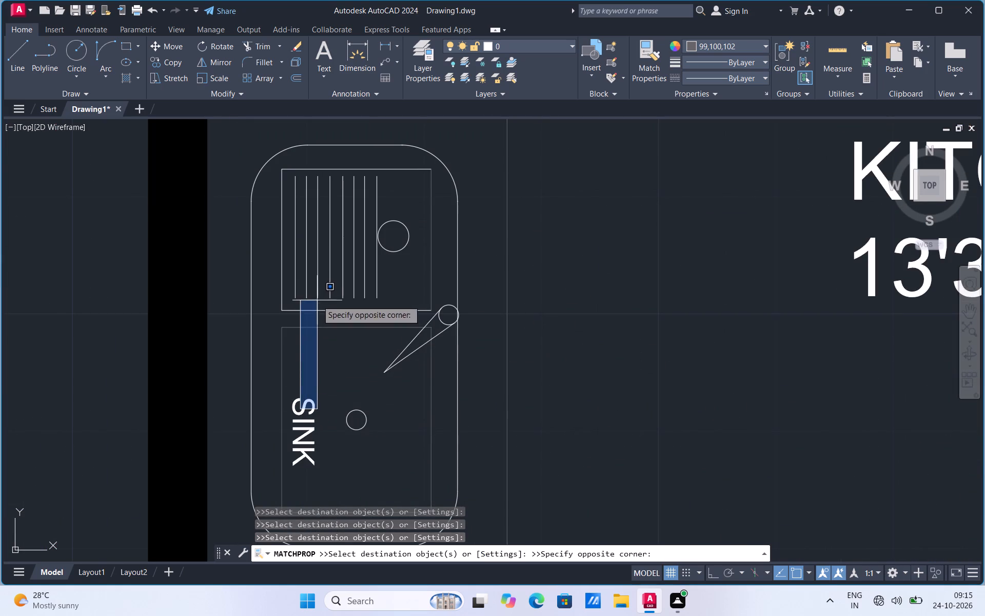
left_click(314, 300)
left_click(295, 314)
left_click(283, 283)
Match the grey properties onto the sink's drainer lines, the upper basin's drain circle and its top edge.
left_click(295, 260)
left_click(305, 244)
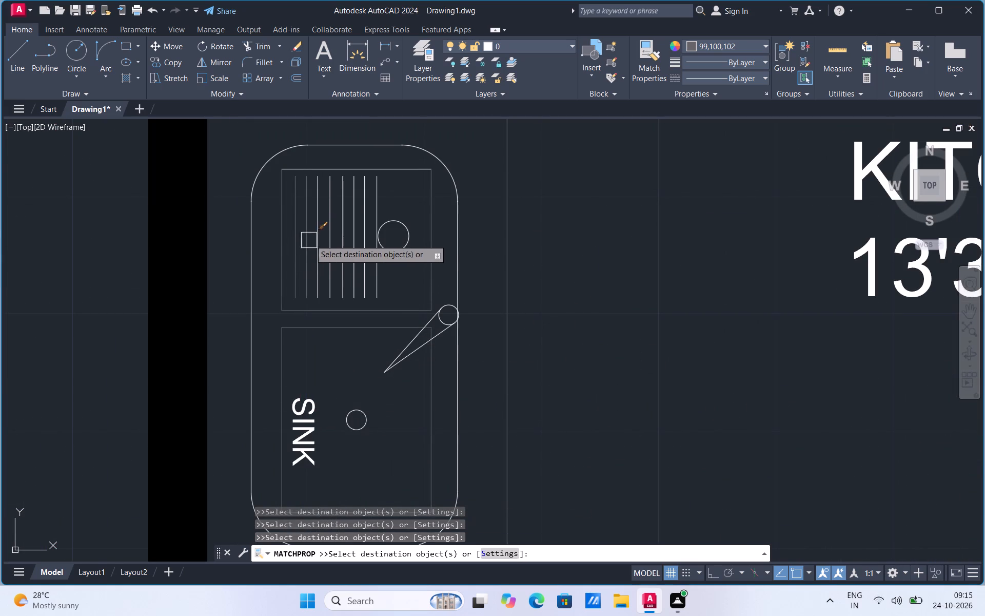
left_click(319, 233)
left_click(336, 222)
left_click(333, 224)
left_click(358, 214)
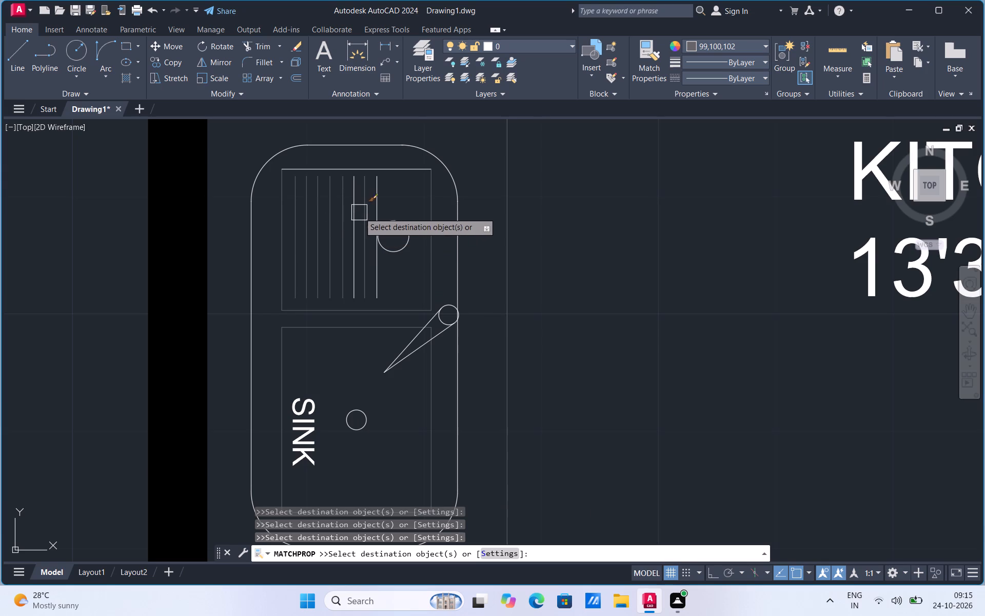
left_click(367, 212)
left_click(375, 209)
left_click(391, 225)
left_click(399, 166)
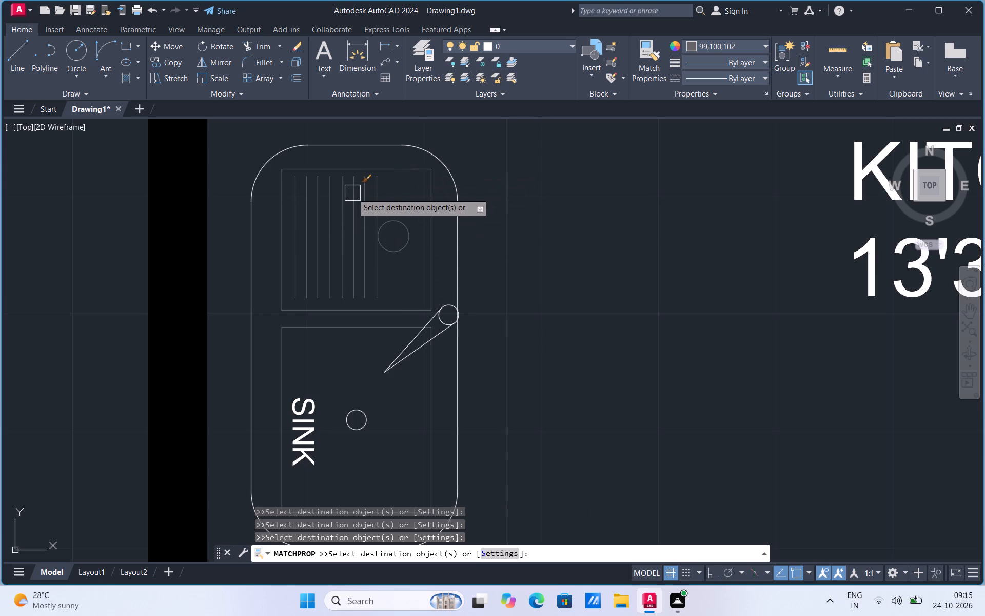
left_click(352, 195)
Match the grey properties onto the sink's outer top, left and bottom edges with their corners, and onto the lower basin's drain circle.
left_click(372, 138)
left_click(276, 151)
left_click(253, 232)
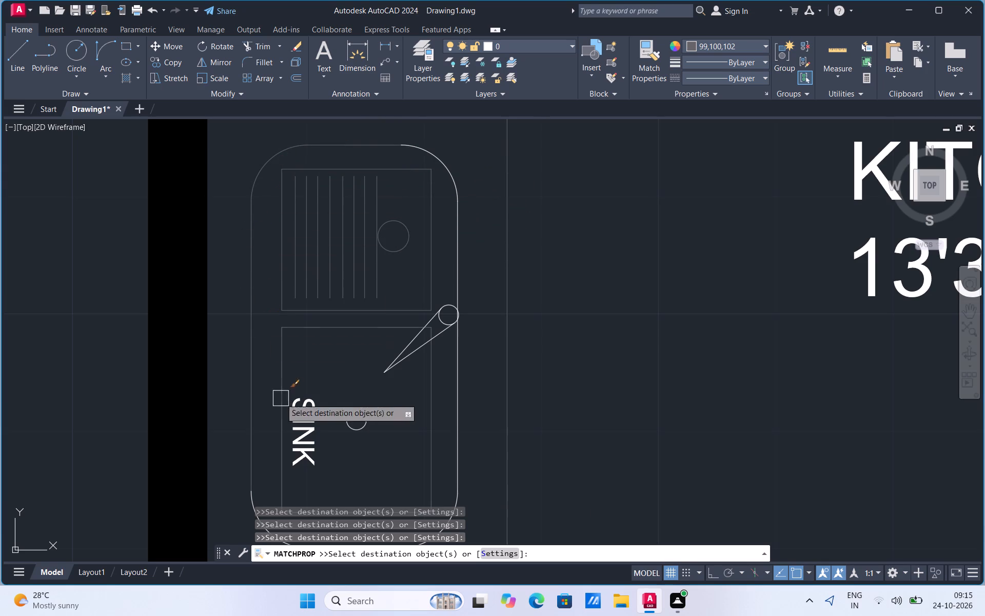
left_click(304, 433)
left_click(400, 358)
left_click(307, 429)
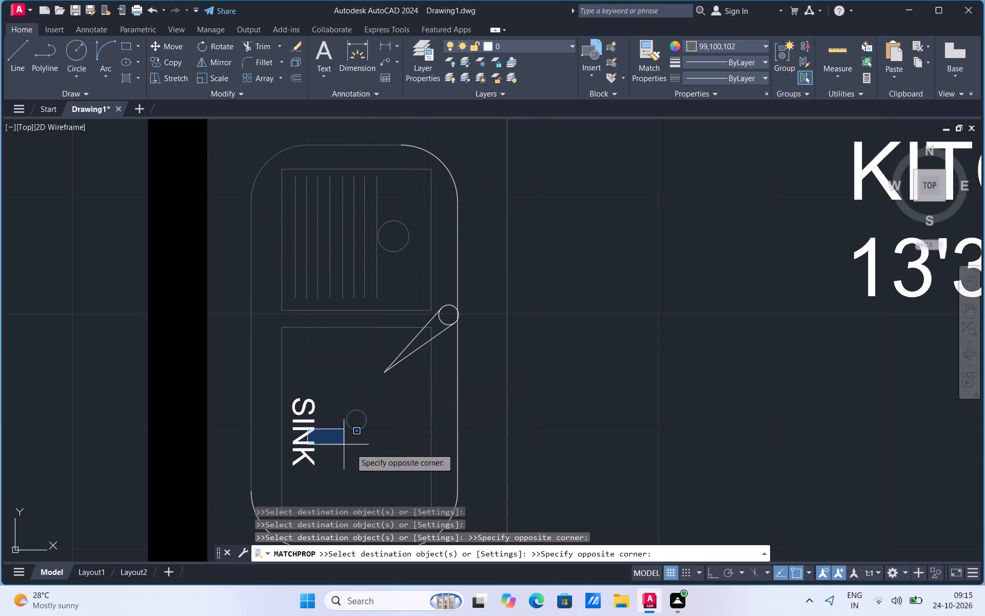
left_click(436, 403)
scroll(383, 360, "down", 2)
scroll(368, 436, "up", 1)
left_click(366, 435)
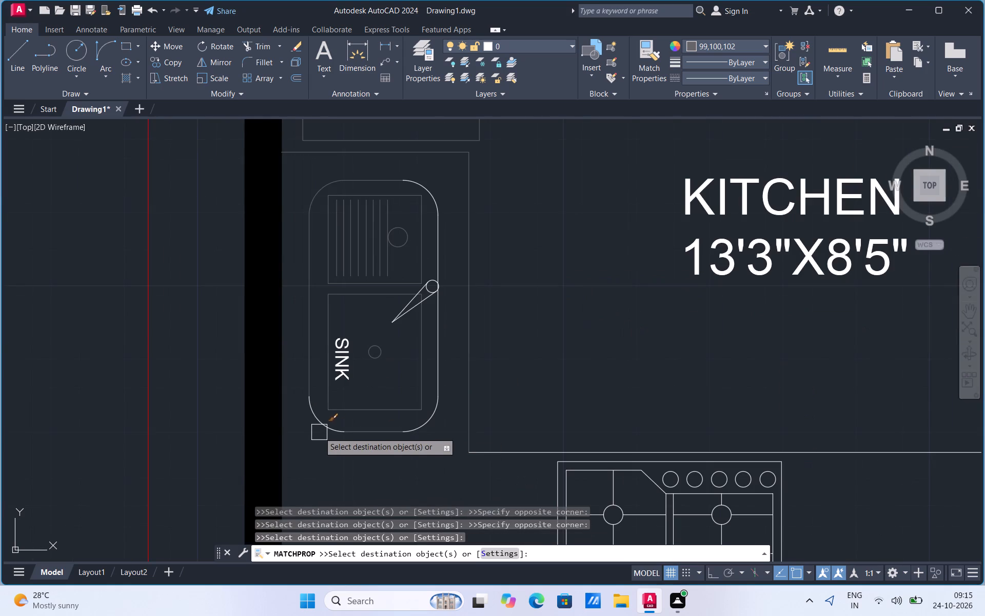
left_click(319, 435)
Match the grey properties onto the SINK label, the sink's outer right edge with its corners, and the faucet's lines and circle.
left_click(336, 352)
left_click(425, 412)
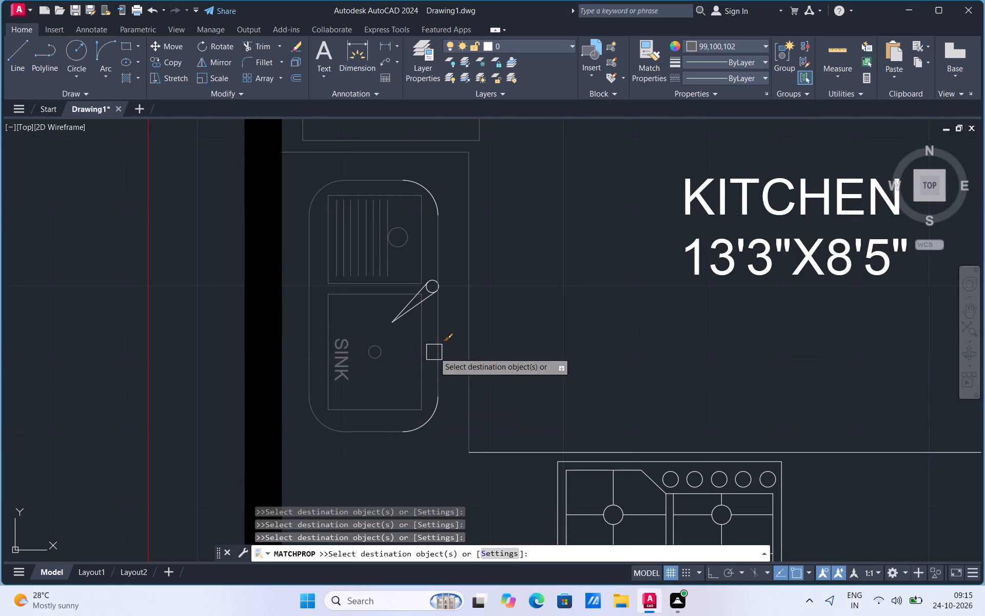
left_click(434, 352)
left_click(437, 195)
scroll(423, 307, "up", 1)
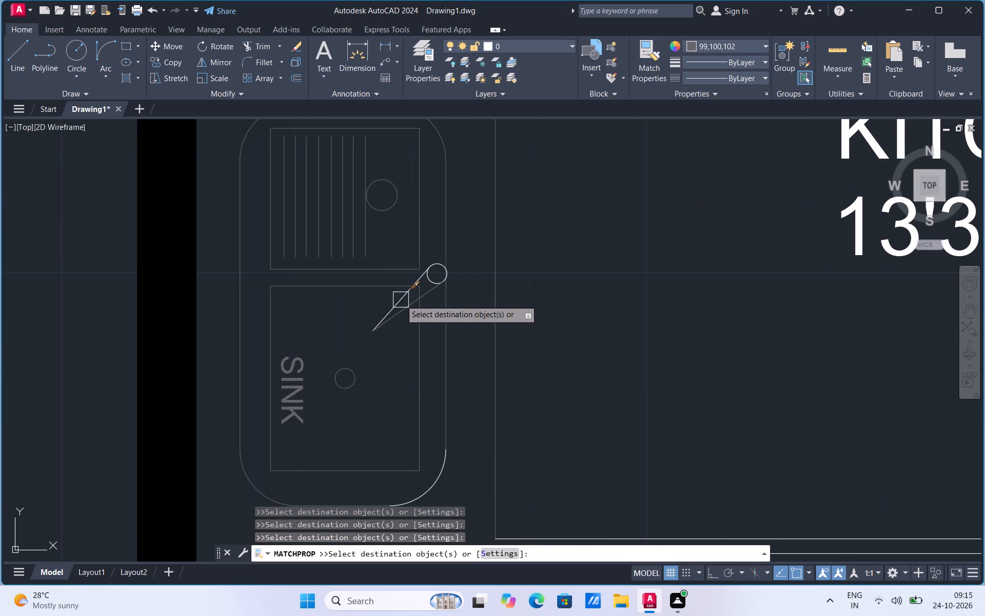
left_click(401, 300)
left_click(395, 300)
left_click(424, 281)
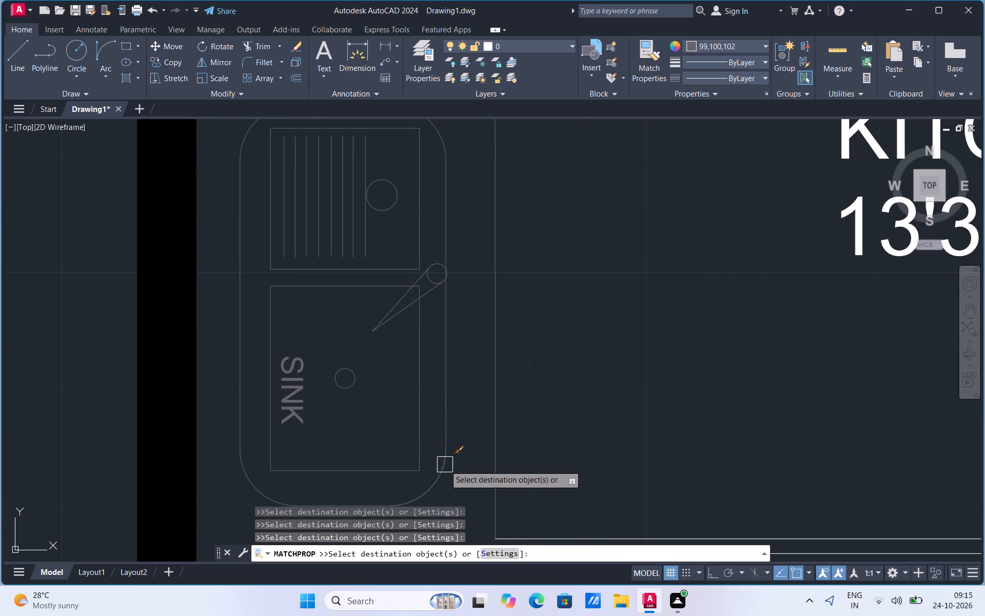
left_click(445, 472)
Match the grey properties onto the kitchen counter's horizontal edge and the breakfast table's outline.
scroll(369, 414, "down", 3)
left_click(561, 447)
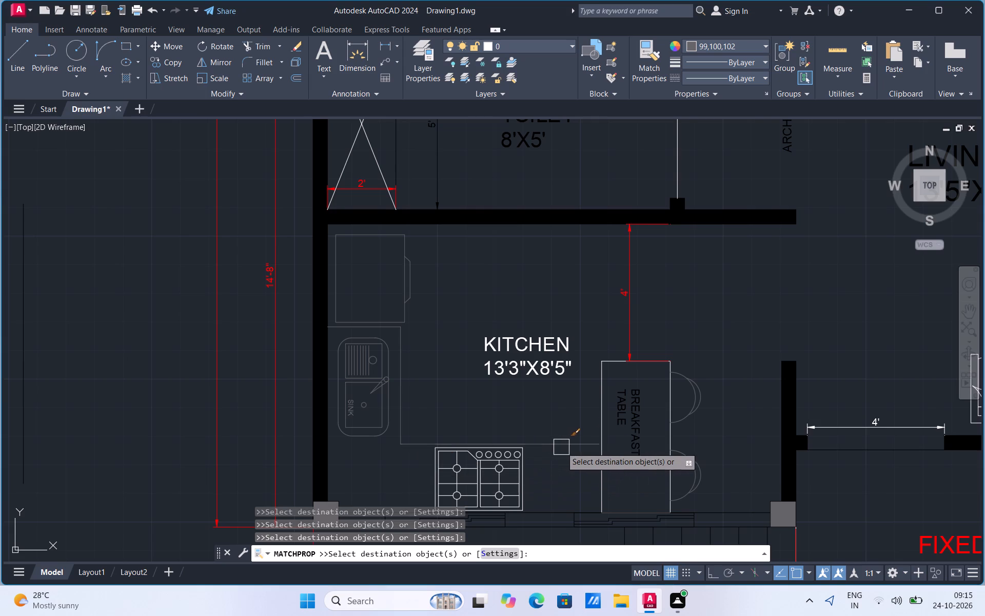
left_click(602, 417)
scroll(474, 307, "down", 1)
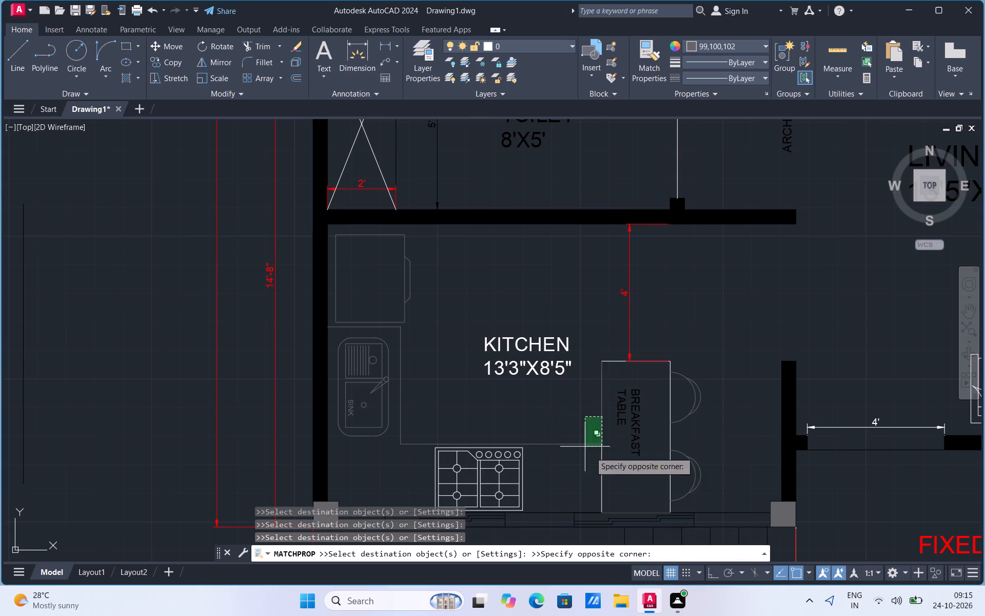
left_click(581, 485)
scroll(667, 388, "up", 2)
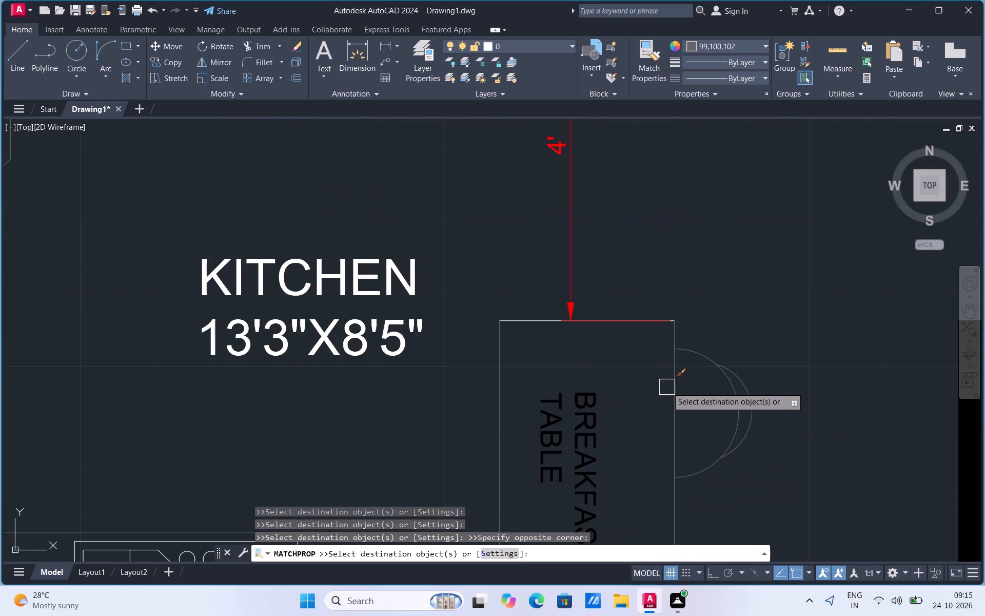
left_click(677, 331)
left_click(519, 326)
scroll(541, 281, "down", 2)
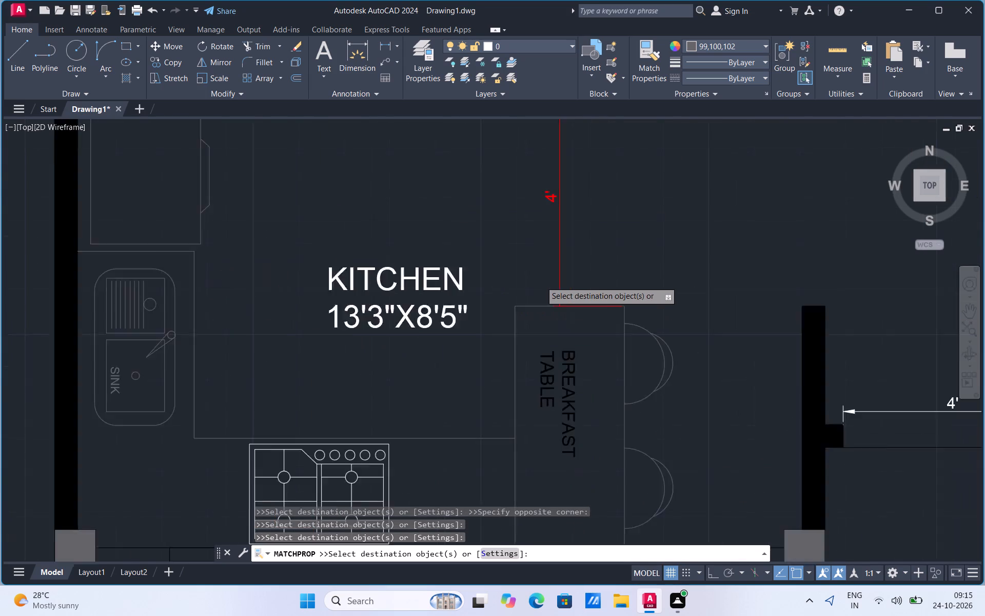
Match the grey properties onto the cooktop's outer frame, middle lines, upper-left burner bars, and the left panel's left and top edges.
scroll(493, 282, "down", 1)
scroll(461, 356, "up", 2)
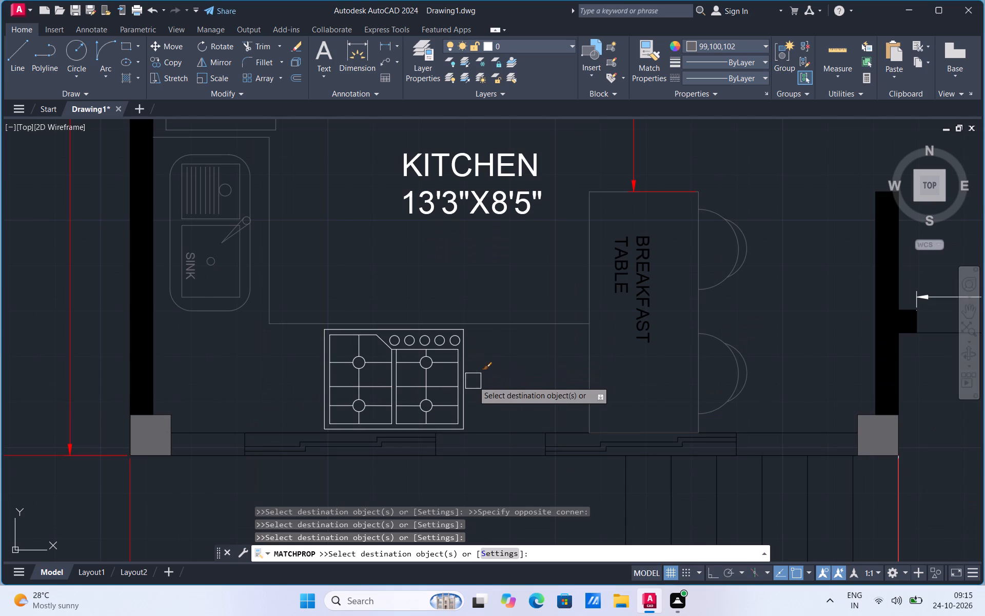
left_click(465, 388)
scroll(359, 391, "up", 1)
left_click(383, 353)
left_click(378, 380)
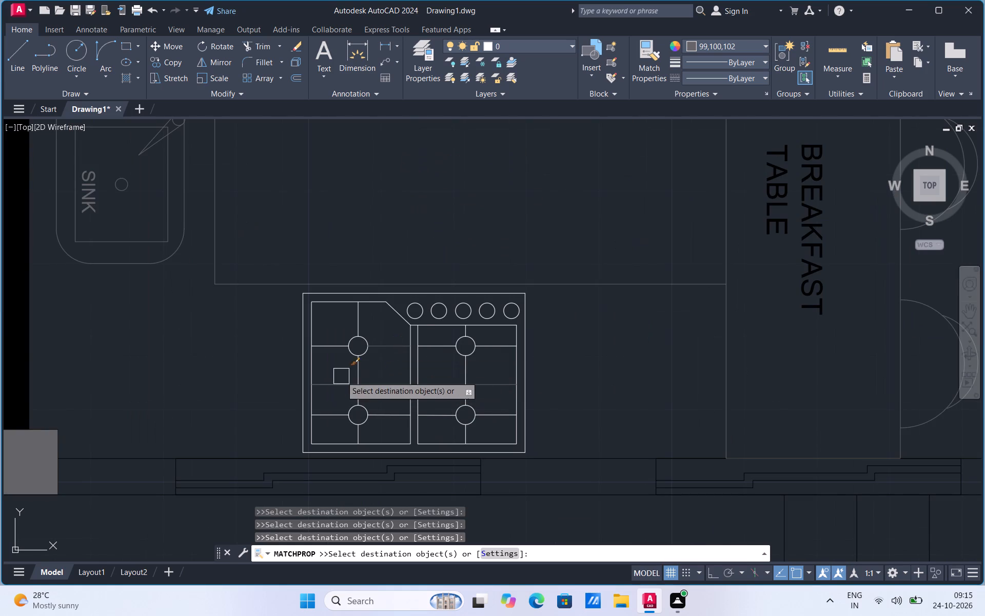
left_click(339, 352)
left_click(361, 330)
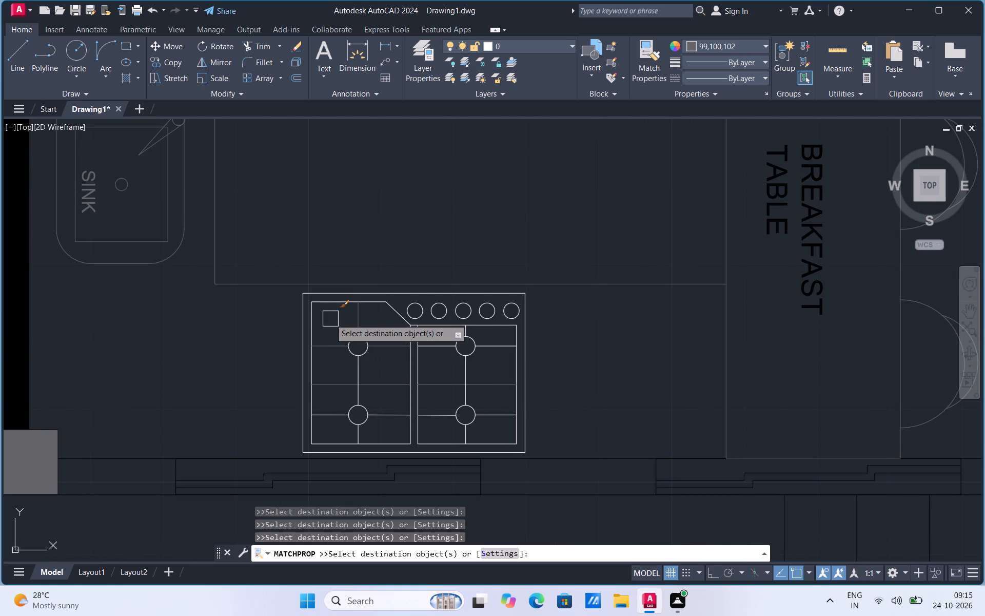
left_click_drag(317, 324, 320, 319)
left_click(329, 305)
left_click(299, 328)
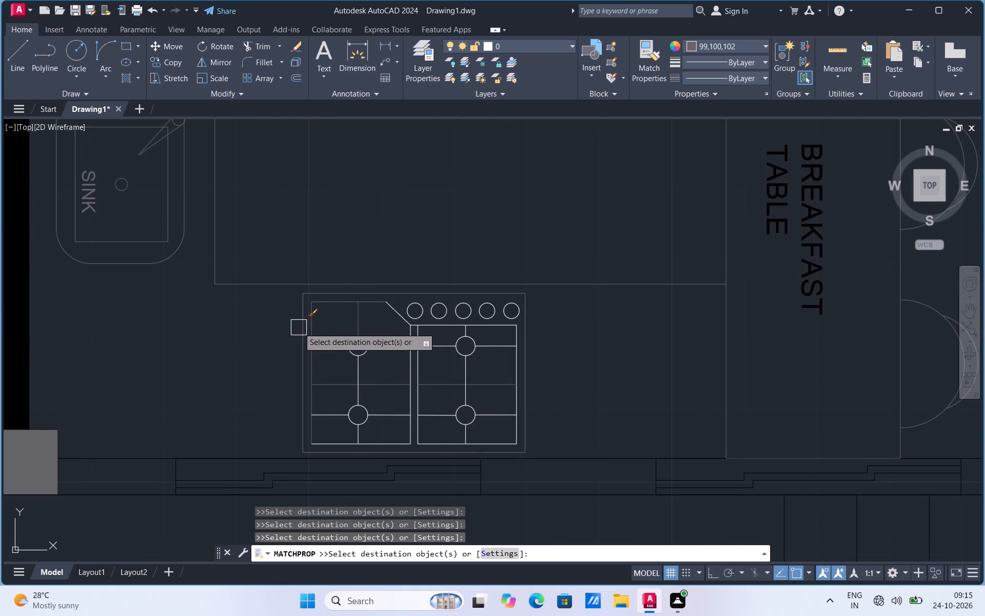
Match the grey properties onto the cooktop's slanted edge and its five knob circles.
scroll(399, 314, "up", 1)
left_click(399, 317)
left_click(420, 302)
left_click(471, 300)
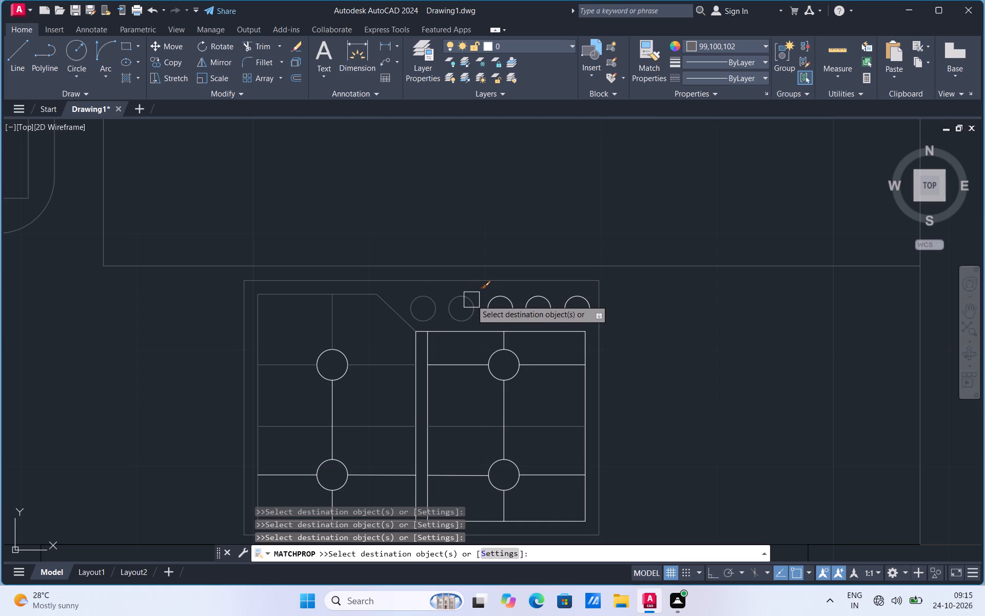
left_click(504, 305)
left_click(537, 300)
left_click(579, 299)
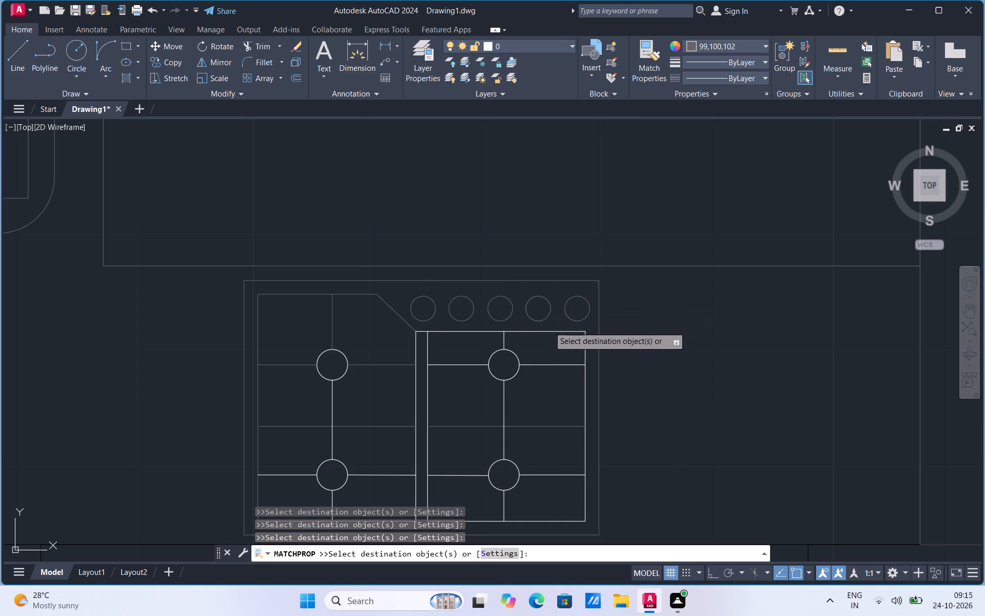
Match the grey properties onto the cooktop's right panel top edge, central divider lines, both upper burner circles and the upper-right burner's inner bar.
left_click(549, 326)
left_click(516, 350)
left_click(496, 344)
left_click(467, 361)
left_click(469, 333)
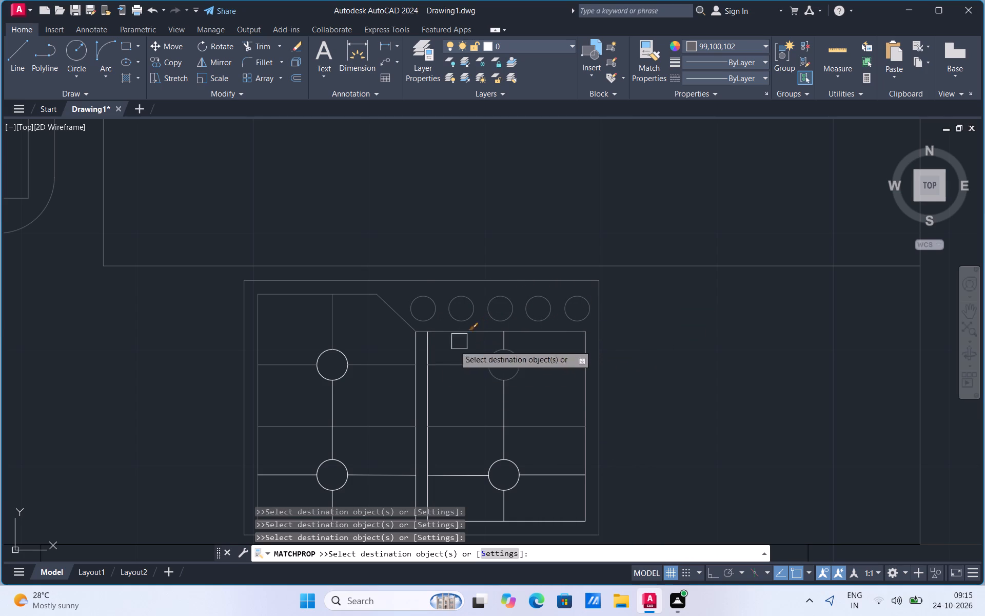
left_click(431, 390)
left_click(415, 400)
left_click(341, 377)
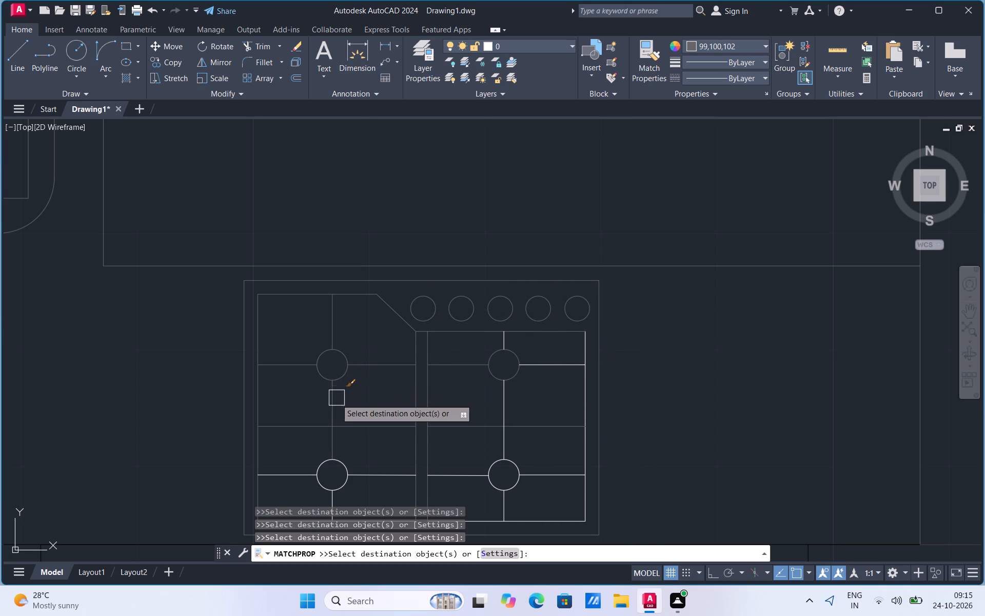
Match the grey properties onto the cooktop's lower-left burner circle, its bars and the left panel's bottom edge.
left_click(336, 399)
left_click(342, 469)
left_click(303, 475)
left_click_drag(342, 467, 342, 465)
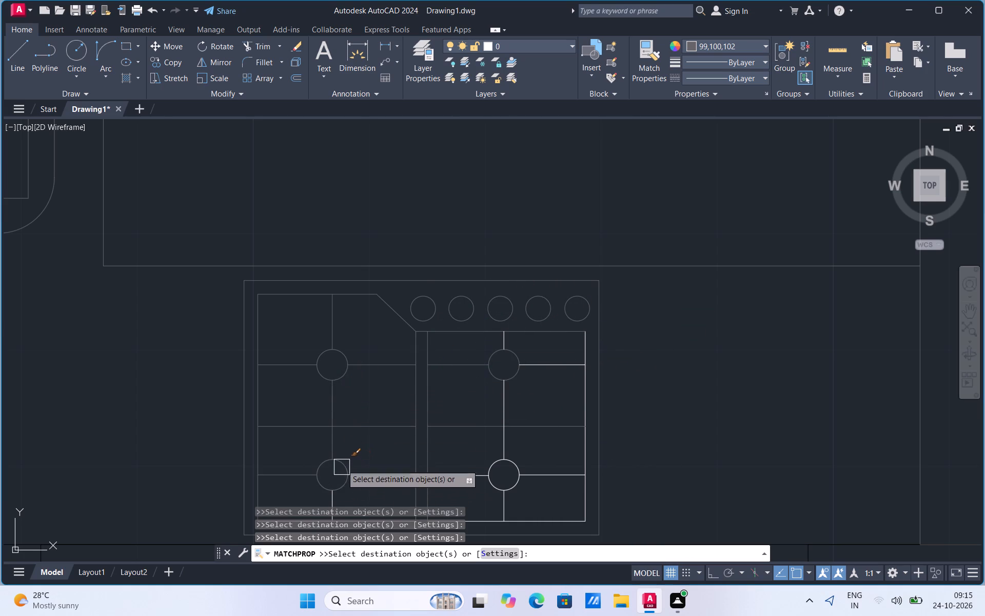
left_click_drag(342, 465, 343, 460)
scroll(382, 380, "down", 2)
scroll(371, 439, "up", 2)
left_click(370, 425)
left_click(350, 417)
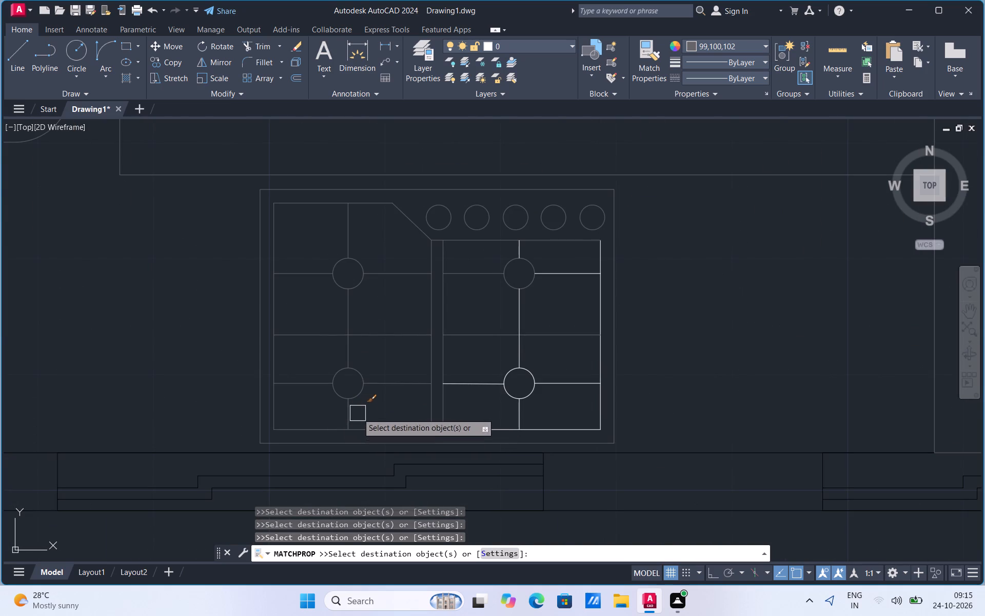
Match the grey properties onto the cooktop's lower-right burner, the right panel's remaining burner bars, and its bottom and right edges.
left_click(480, 383)
left_click(530, 372)
left_click(521, 355)
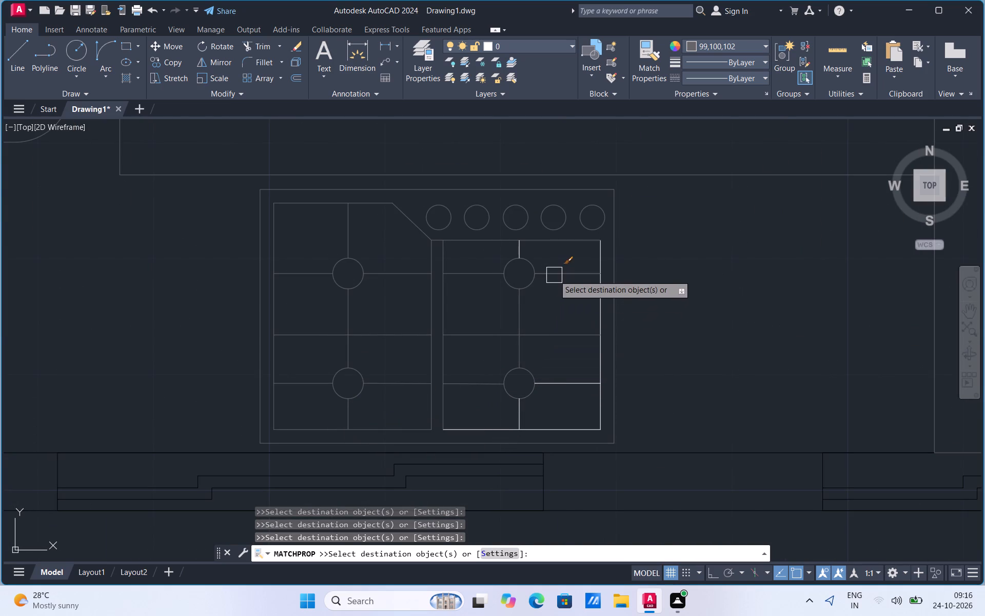
left_click(554, 275)
left_click(519, 248)
left_click(562, 382)
left_click(514, 414)
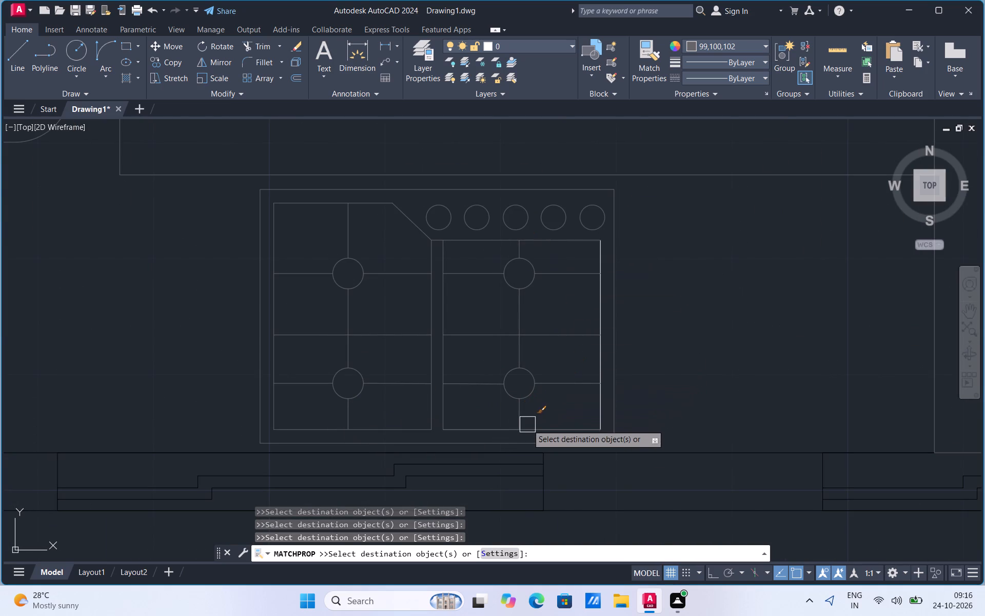
left_click(529, 430)
left_click(595, 359)
Set the current colour to black 0,0,0 and try to match the reference line beside the plan onto the KITCHEN label.
scroll(459, 412, "down", 4)
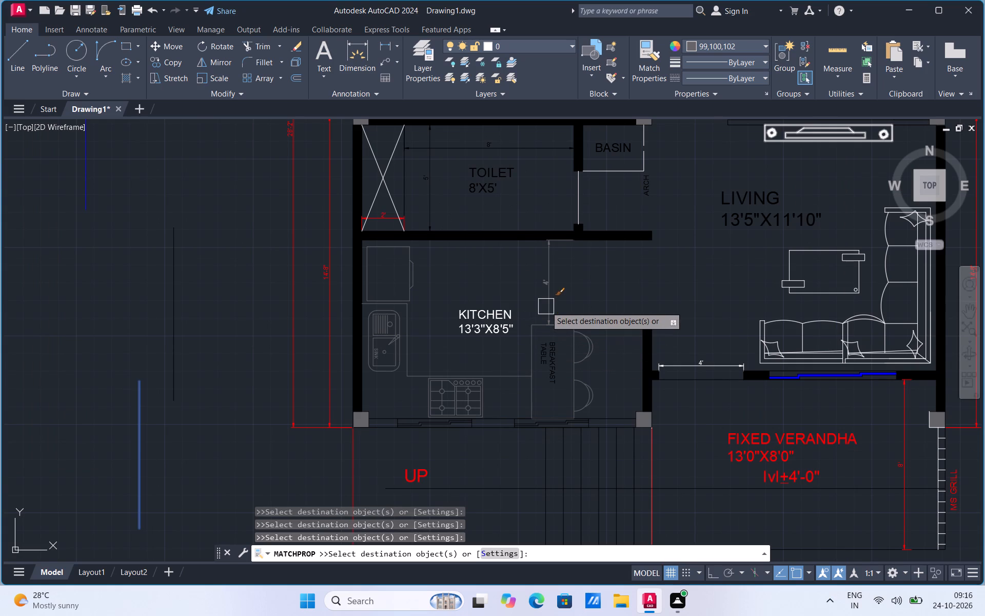
left_click(692, 45)
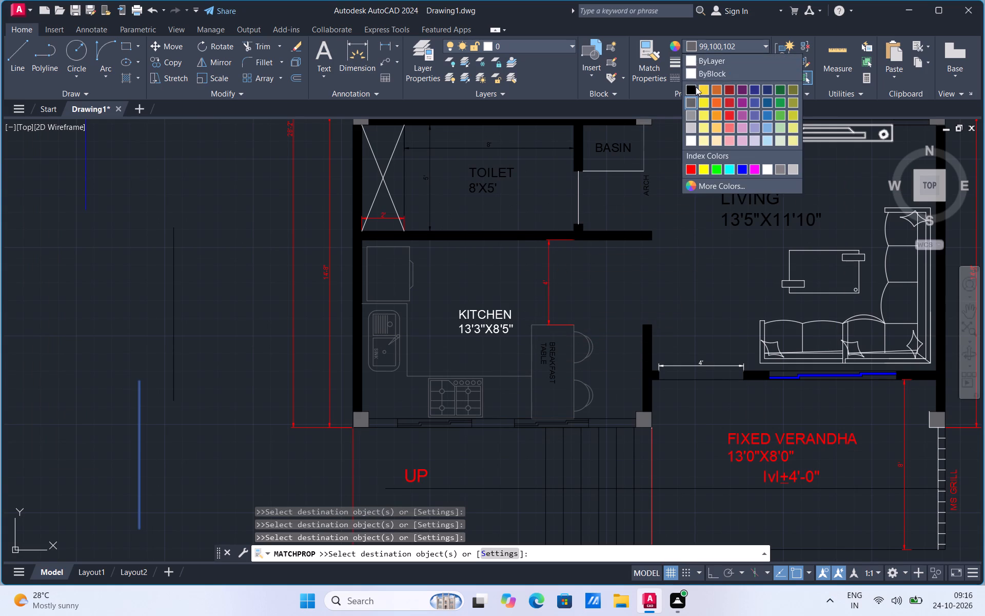
left_click(691, 92)
left_click(645, 74)
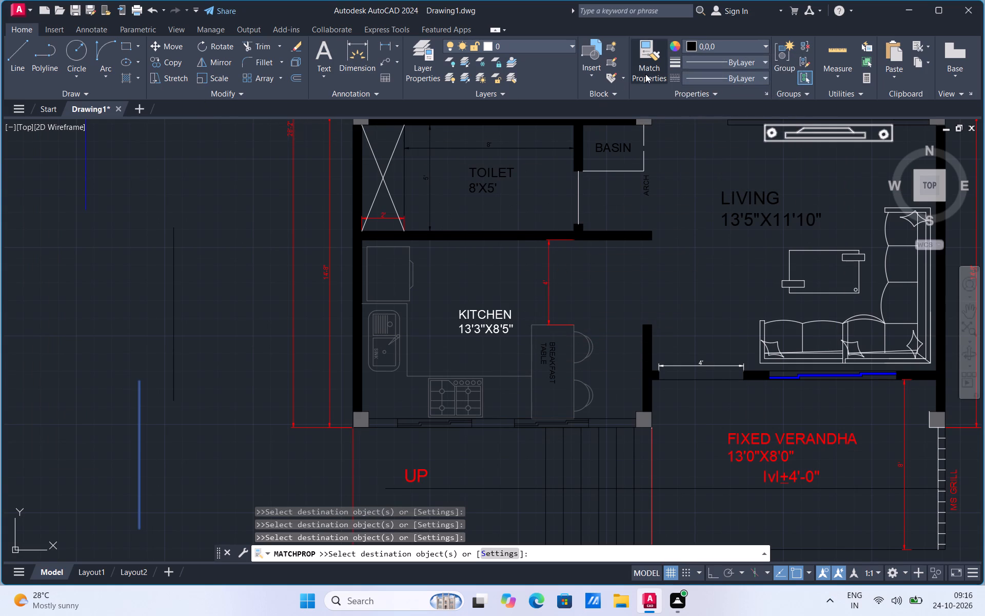
left_click(175, 290)
left_click(502, 324)
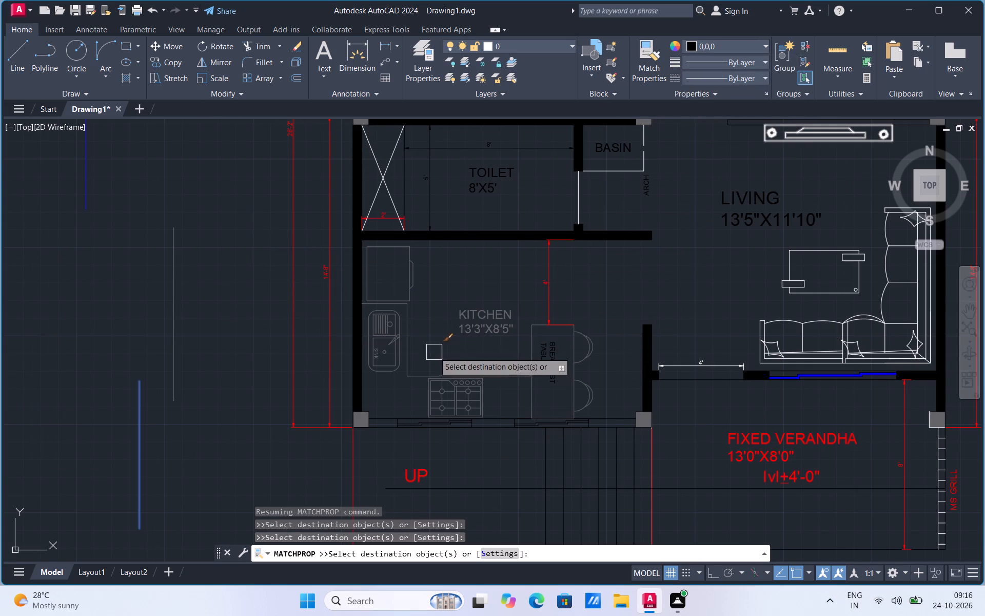
Draw a short slanted black reference line beside the plan and match its properties onto the KITCHEN 13'3"X8'5" label.
left_click(18, 66)
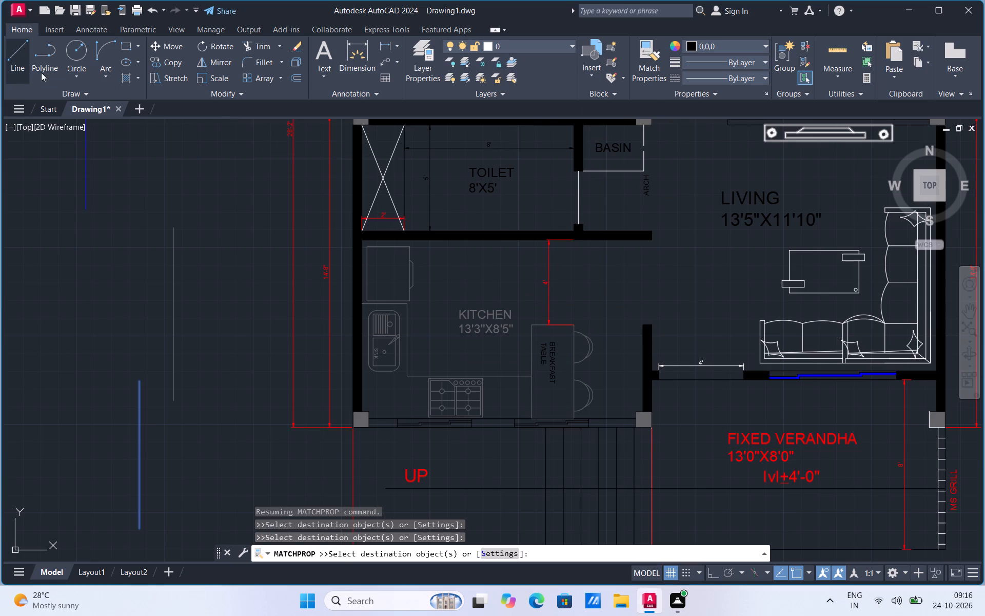
left_click_drag(103, 345, 102, 329)
left_click(114, 237)
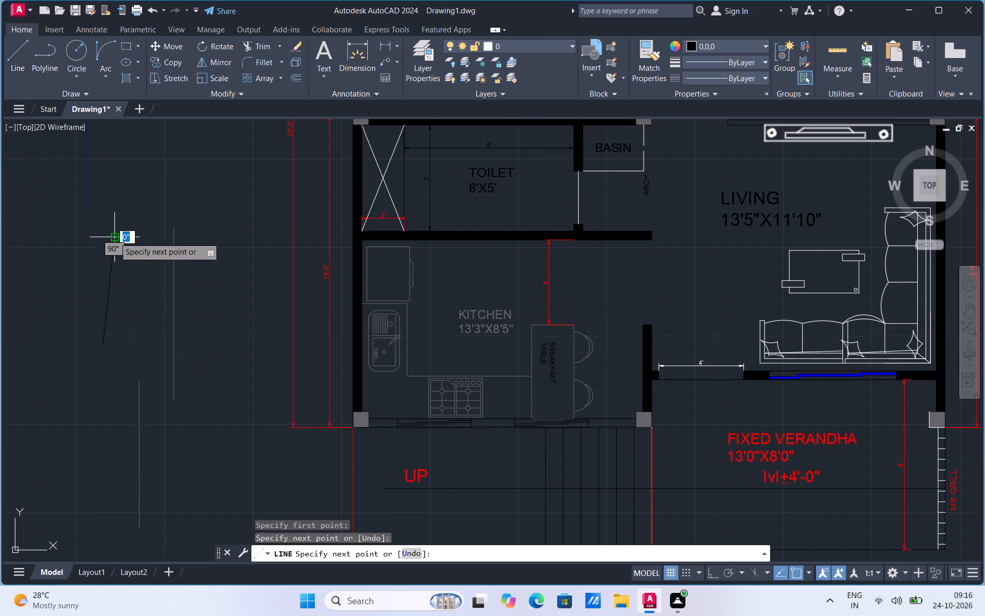
left_click(647, 74)
left_click(104, 278)
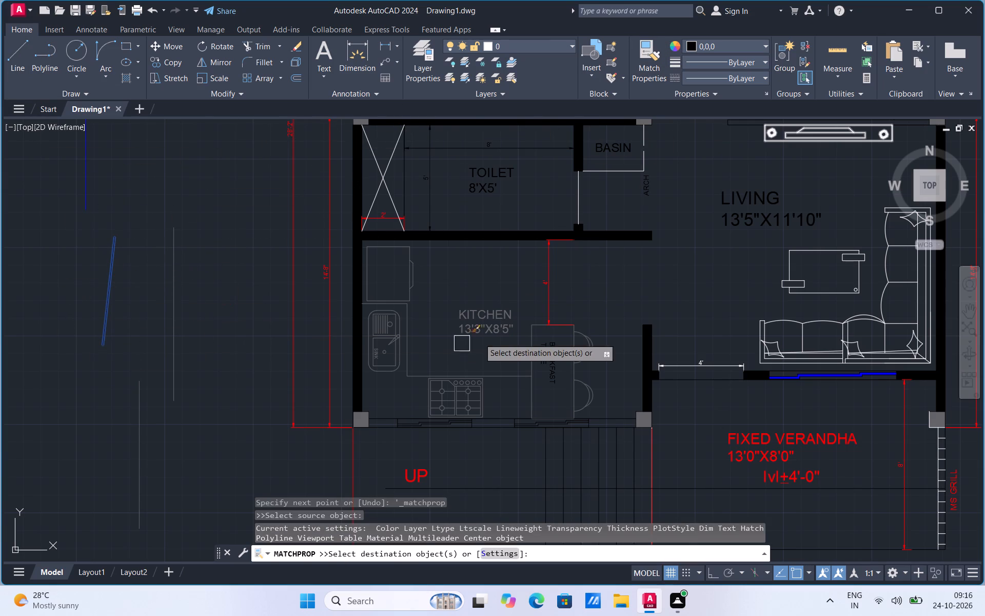
left_click(491, 323)
key("Escape")
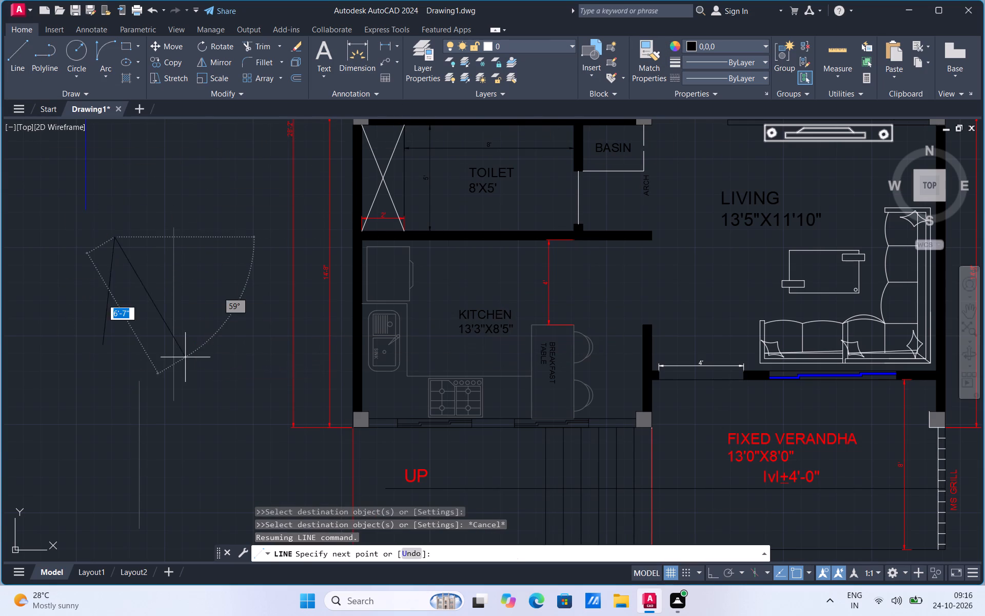
key("Escape")
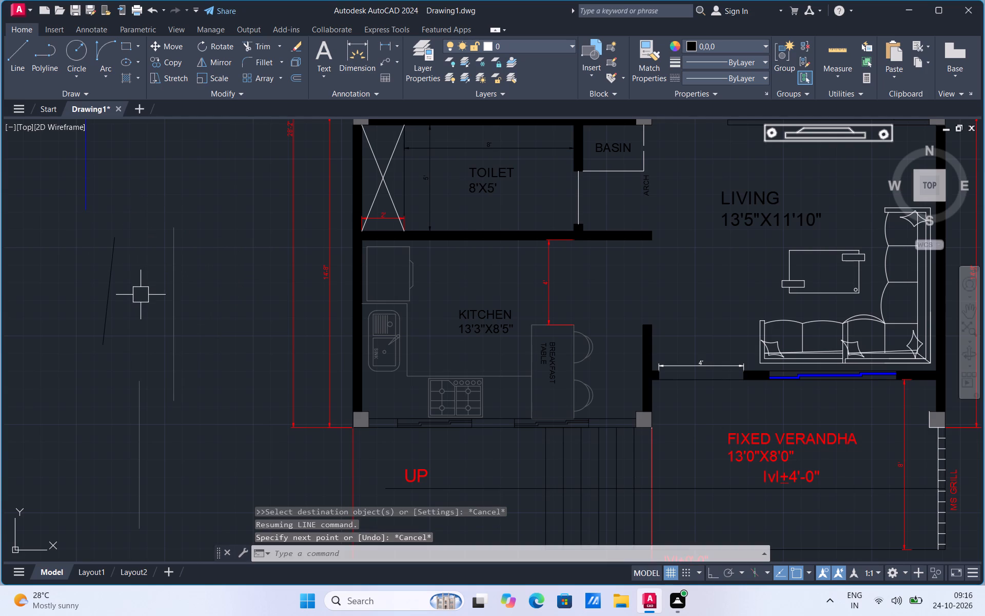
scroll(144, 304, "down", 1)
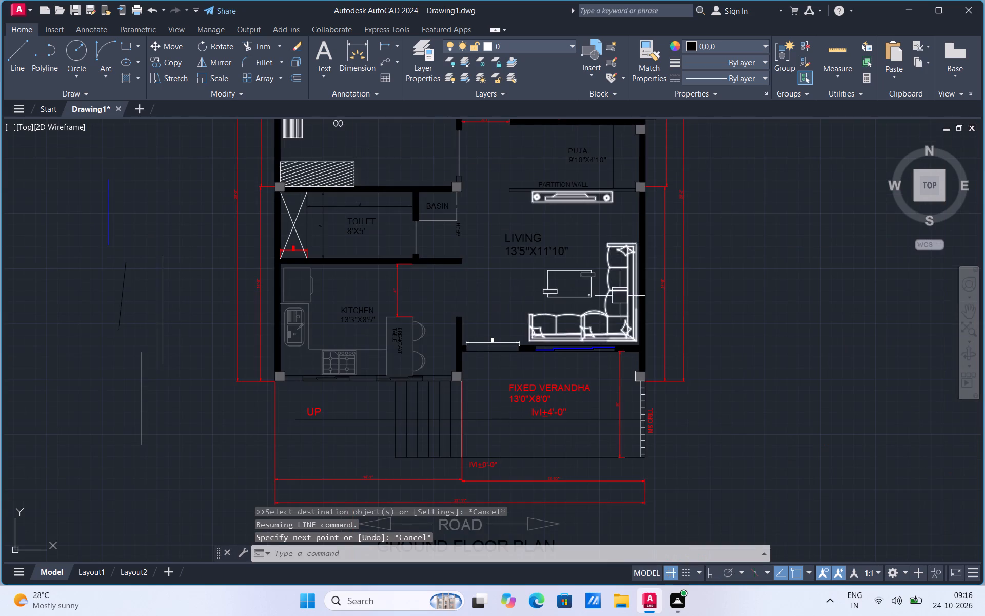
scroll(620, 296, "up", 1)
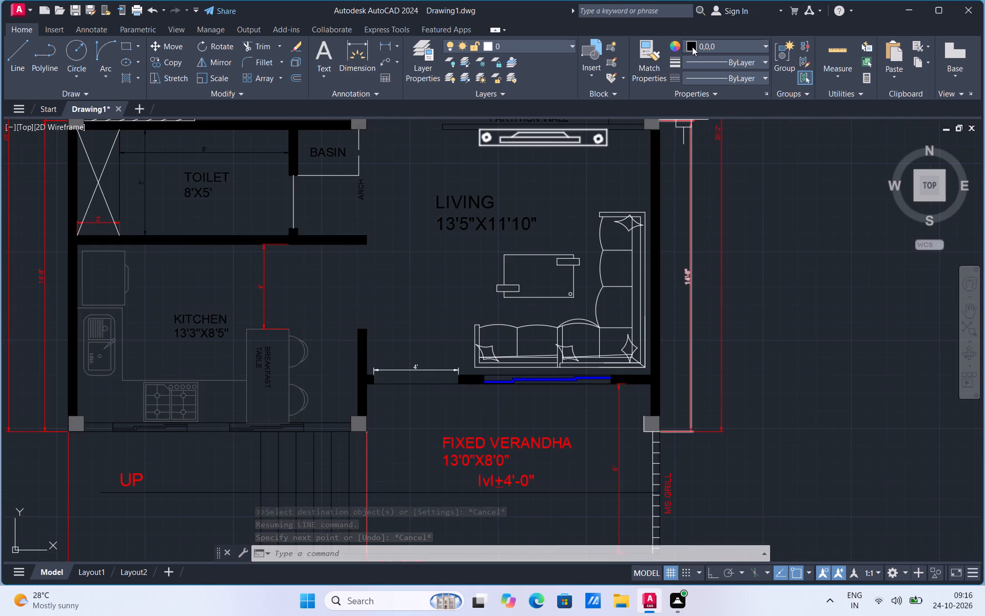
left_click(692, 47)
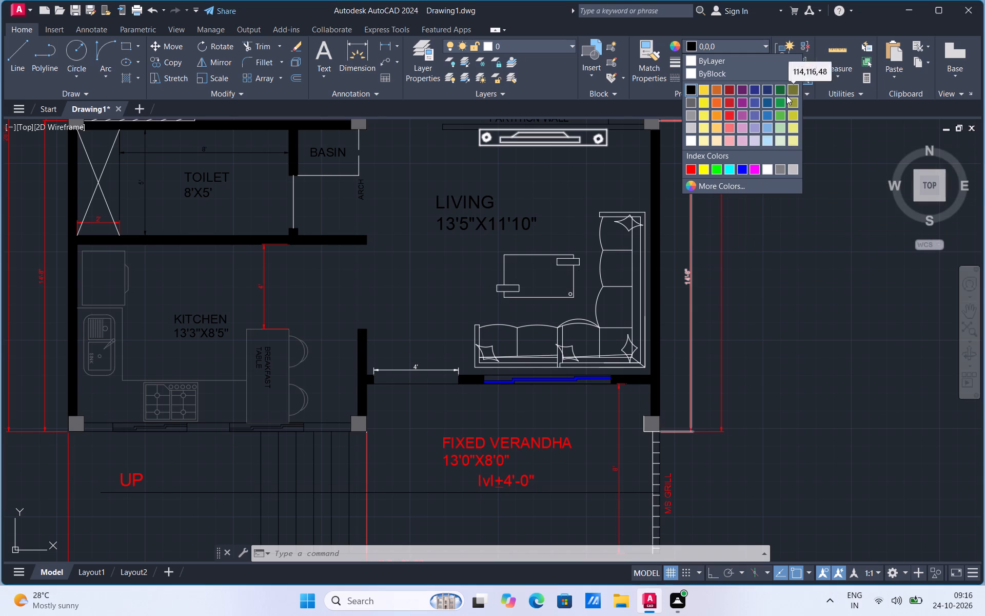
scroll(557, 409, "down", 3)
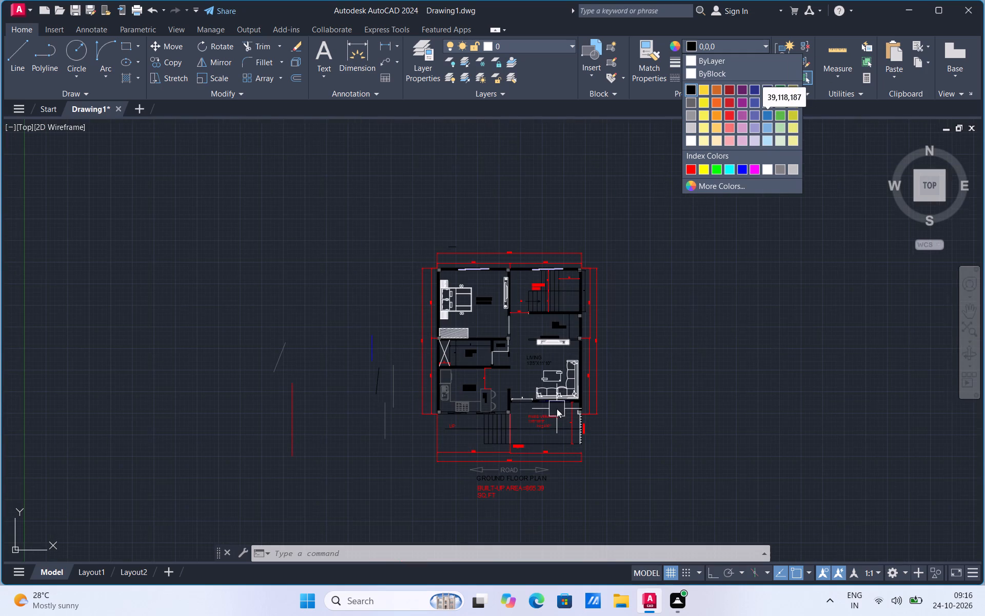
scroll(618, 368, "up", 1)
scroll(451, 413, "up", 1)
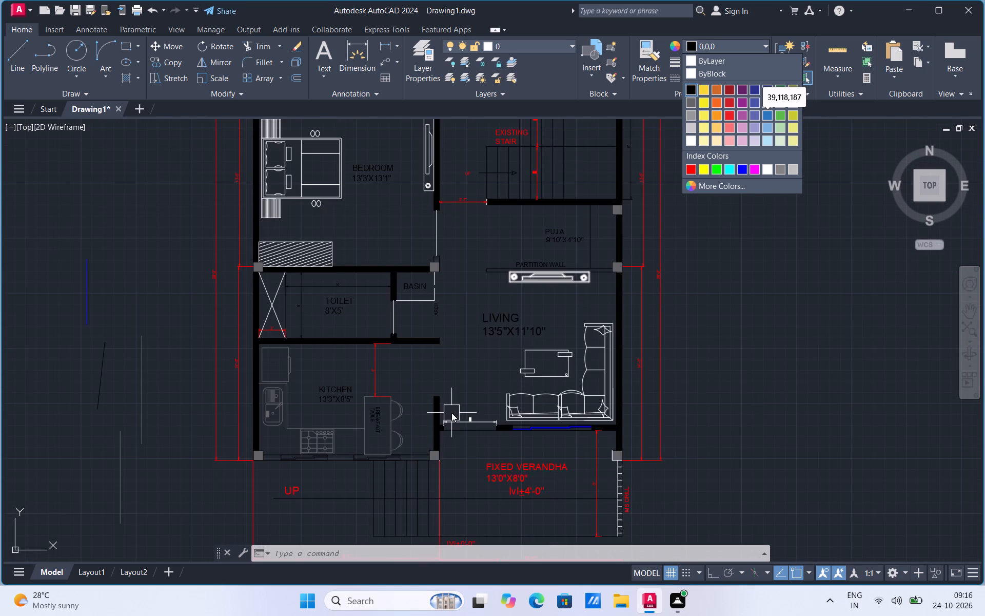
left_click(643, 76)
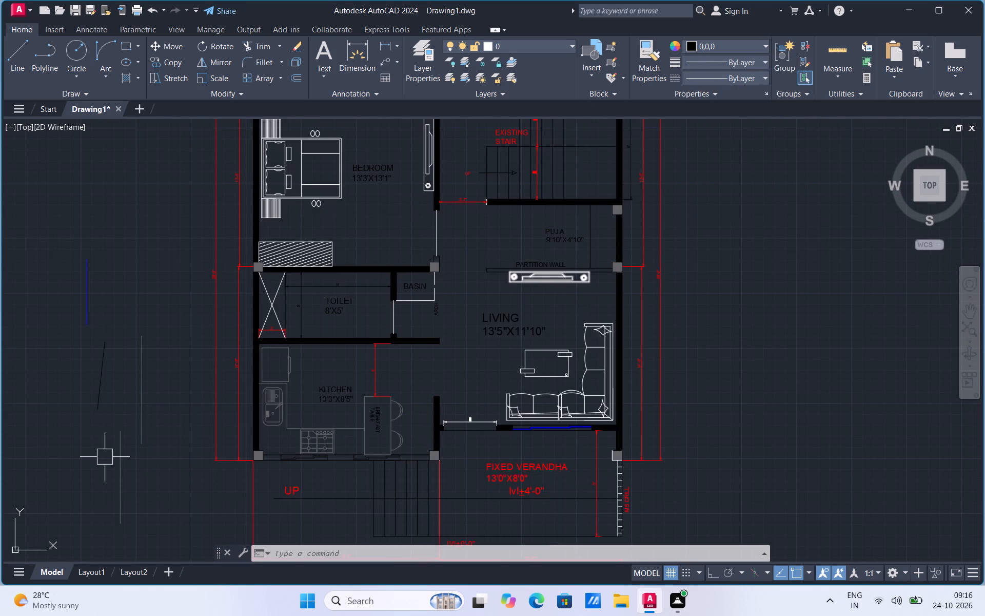
Match the grey reference line's properties onto the bedroom doorway line, the BASIN counter's lower edge and the TOILET door line.
left_click(646, 72)
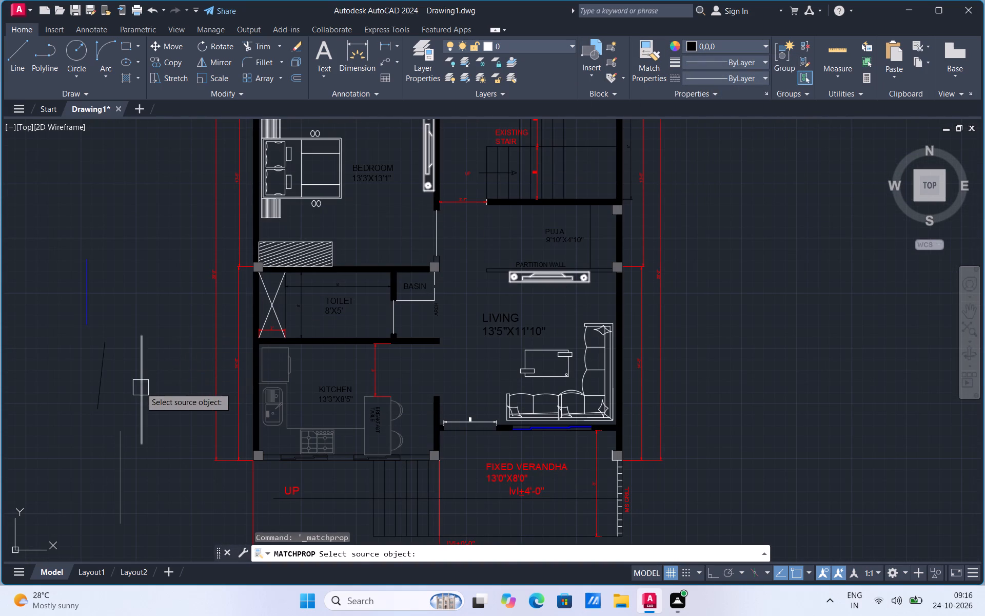
left_click(140, 388)
left_click(440, 237)
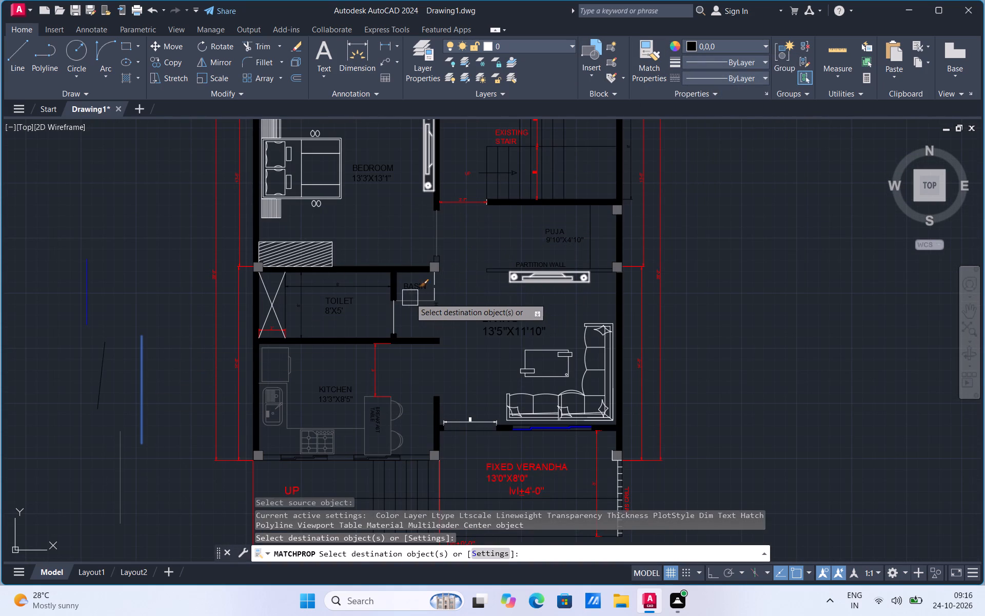
scroll(413, 303, "up", 1)
left_click(409, 303)
left_click(380, 328)
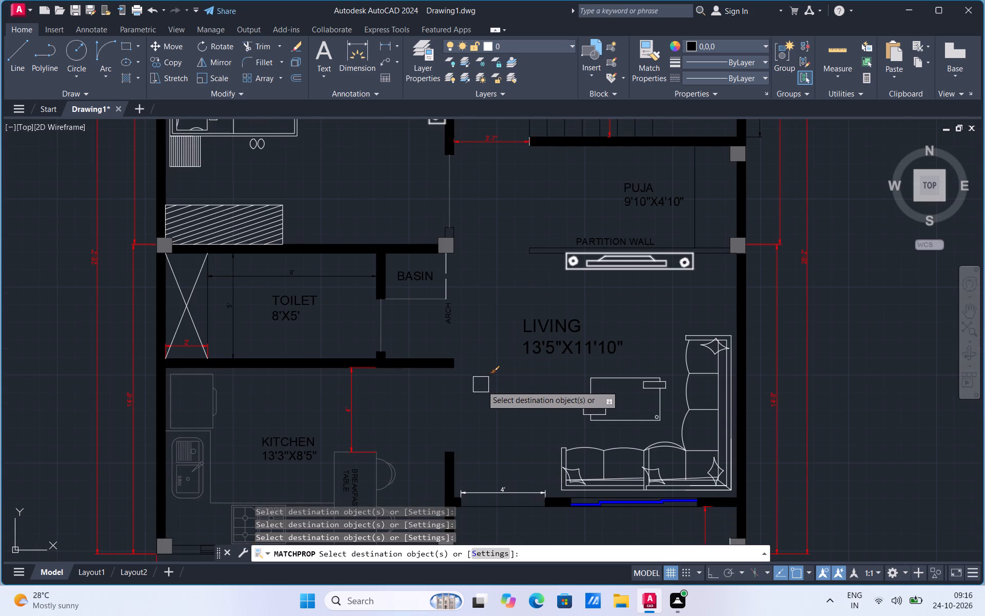
scroll(483, 388, "down", 1)
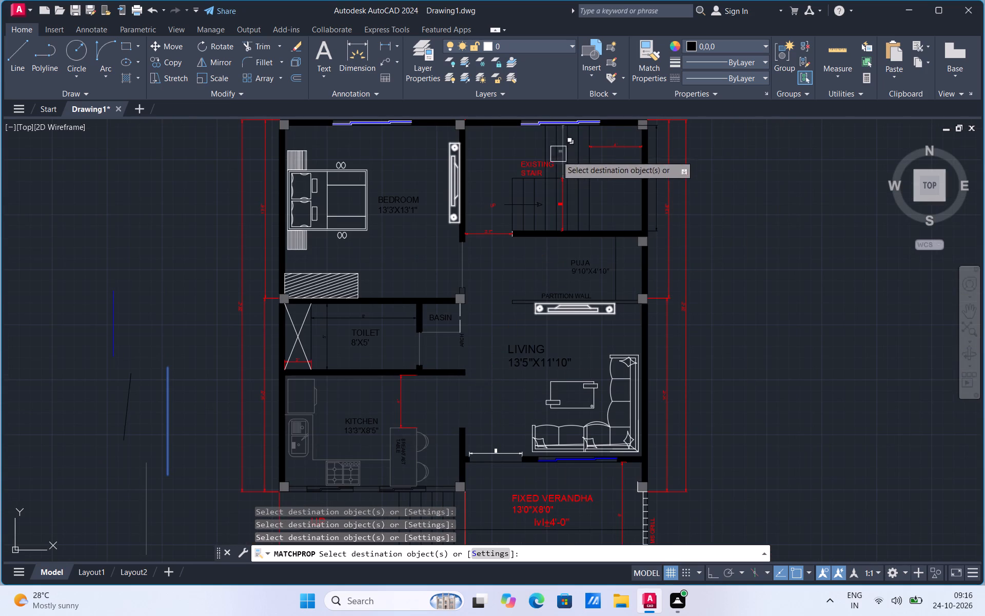
scroll(547, 172, "up", 1)
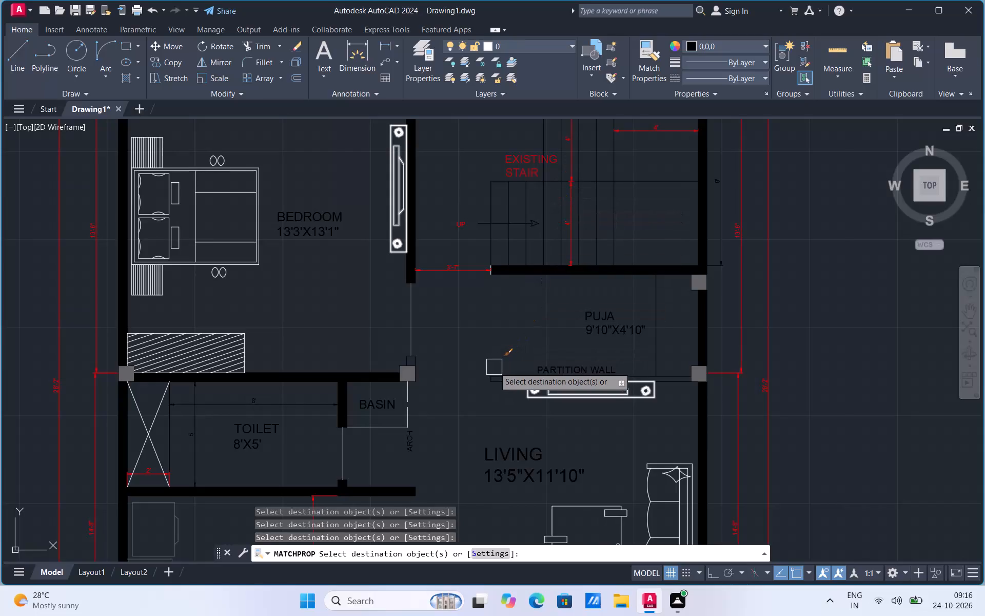
key("Escape")
Explode the TV unit on the bedroom wall and the TV unit below the PARTITION WALL.
scroll(397, 215, "up", 2)
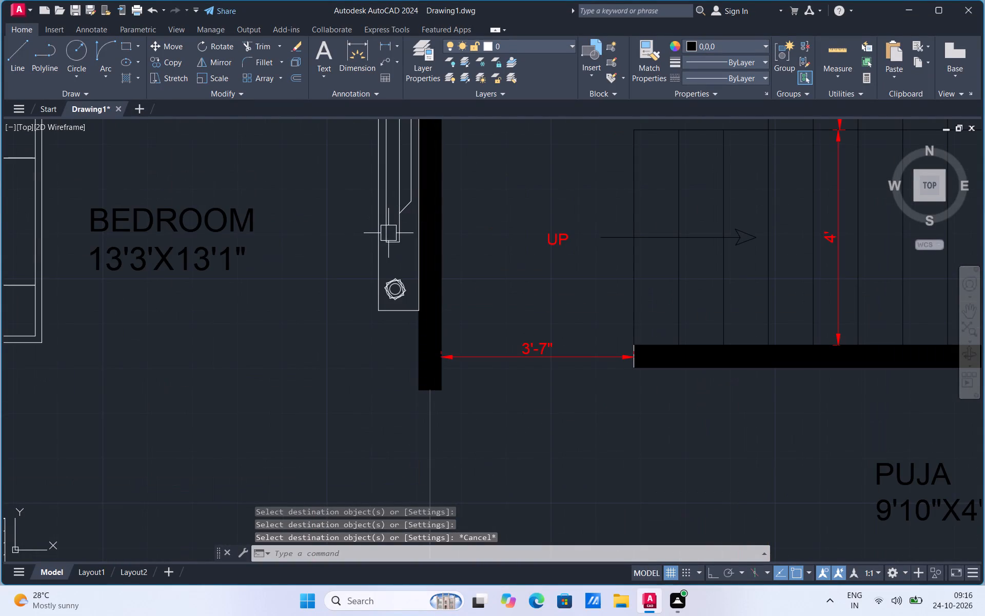
left_click(388, 234)
type("EX")
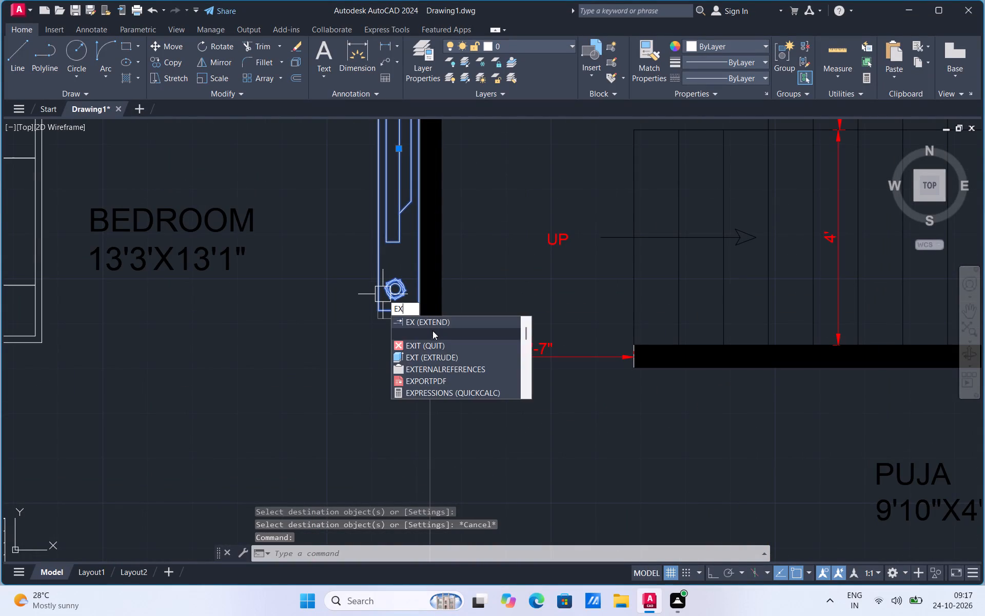
left_click(432, 334)
scroll(377, 337, "down", 2)
scroll(572, 452, "up", 1)
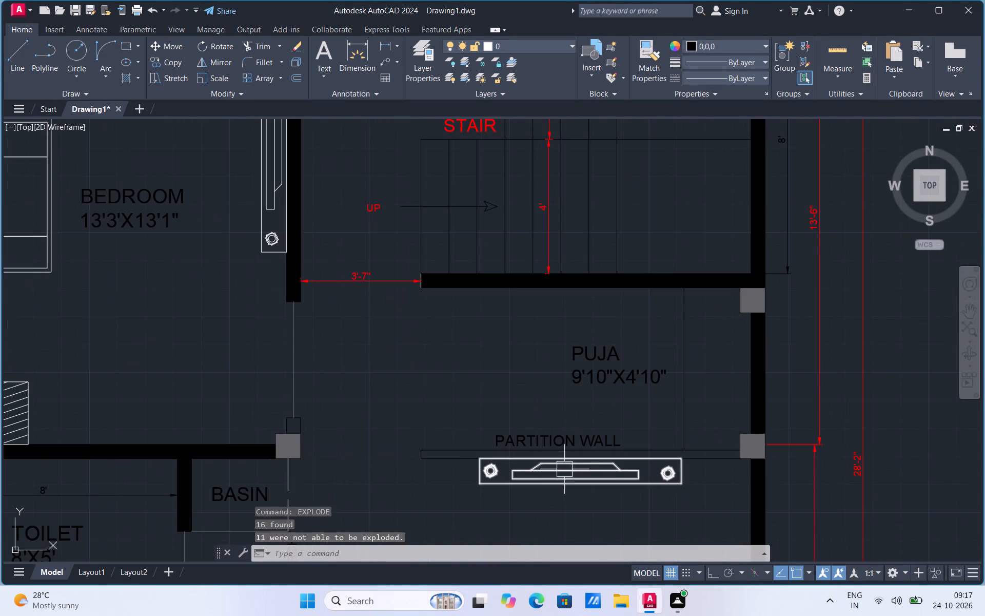
left_click(561, 480)
type("EX")
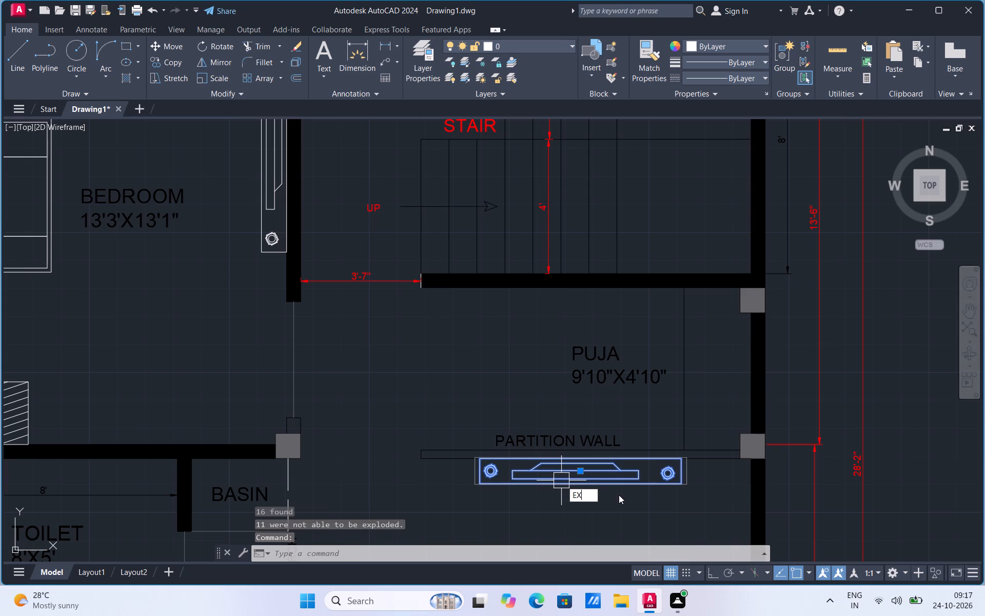
left_click(607, 519)
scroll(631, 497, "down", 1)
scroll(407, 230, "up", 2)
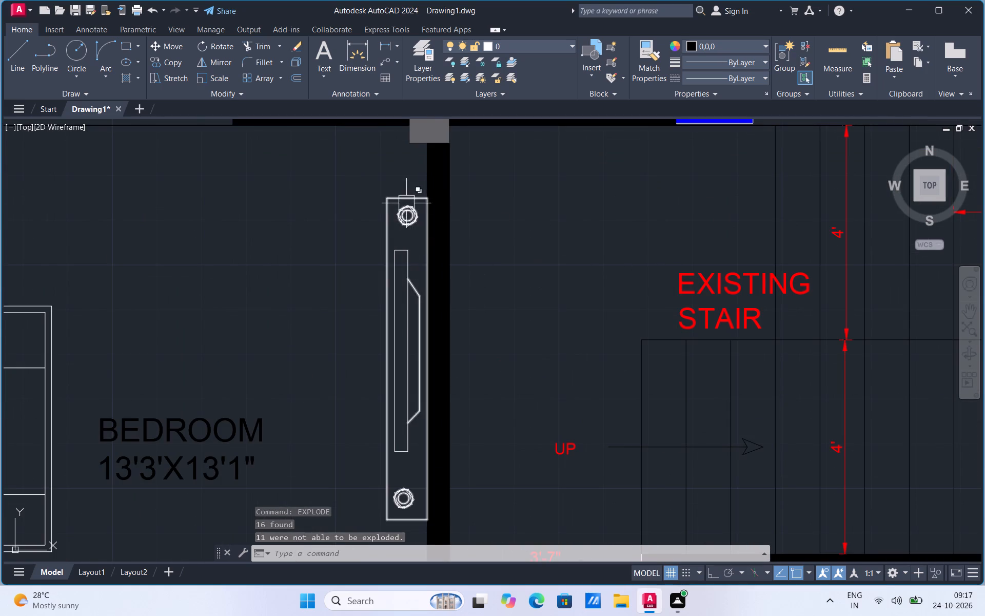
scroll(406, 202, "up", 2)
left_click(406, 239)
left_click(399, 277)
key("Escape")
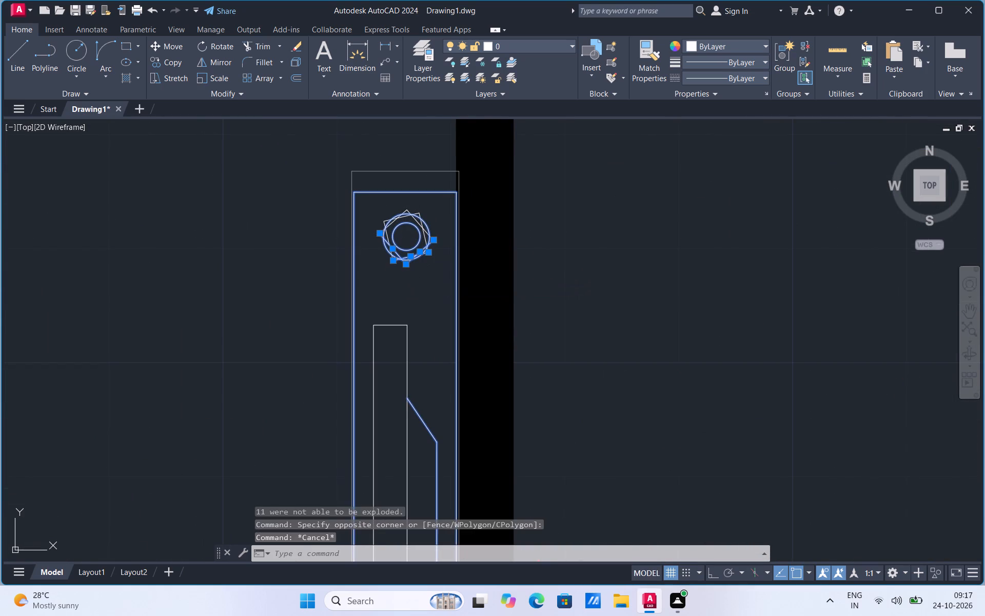
Draw a short slanted Red reference line beside the bedroom TV unit and match its properties onto the unit's upper round fitting and its group.
scroll(396, 300, "down", 1)
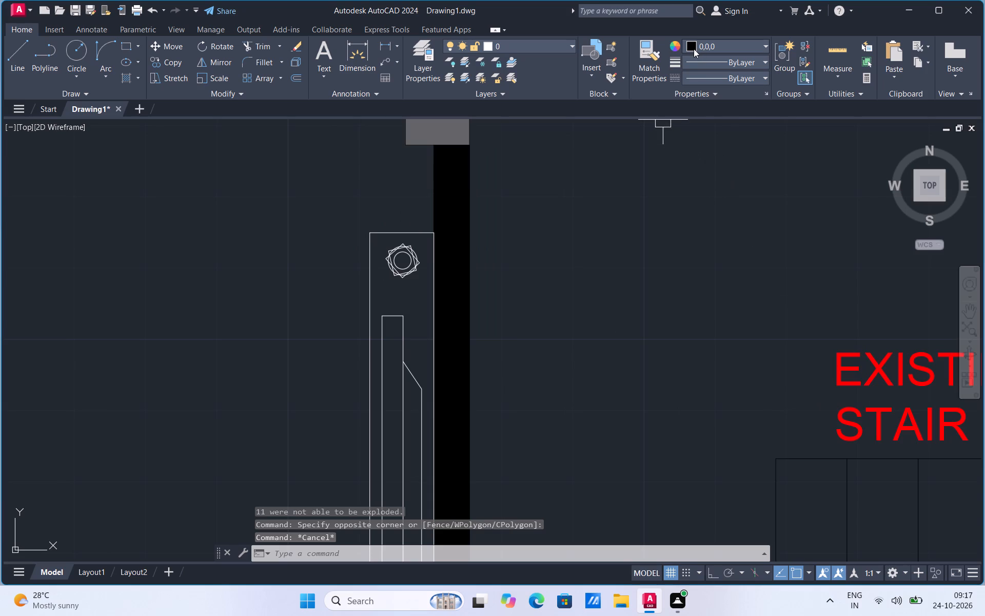
left_click(694, 49)
left_click(687, 166)
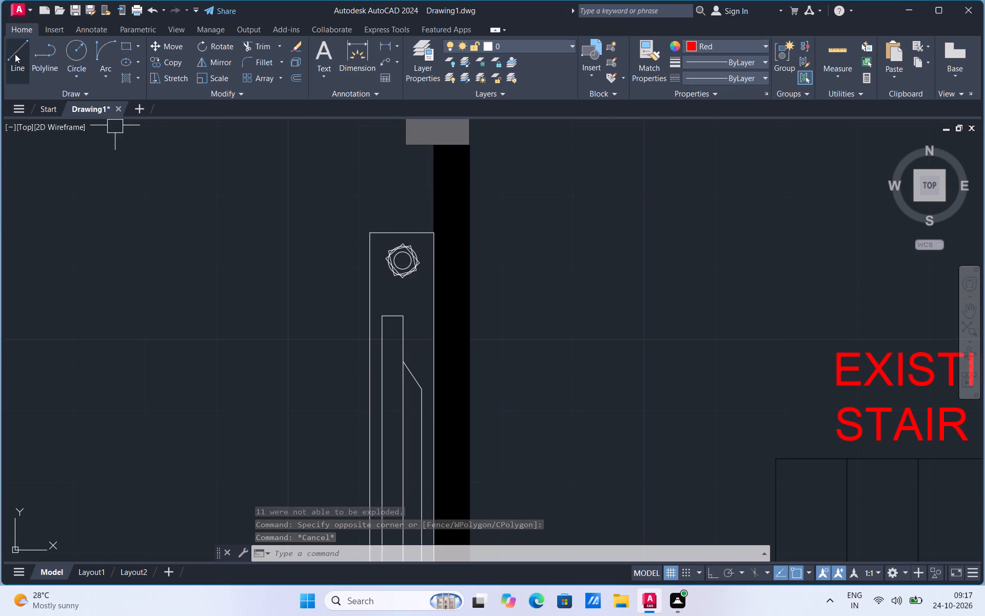
left_click(15, 54)
left_click_drag(180, 322, 180, 314)
left_click(210, 231)
left_click(649, 79)
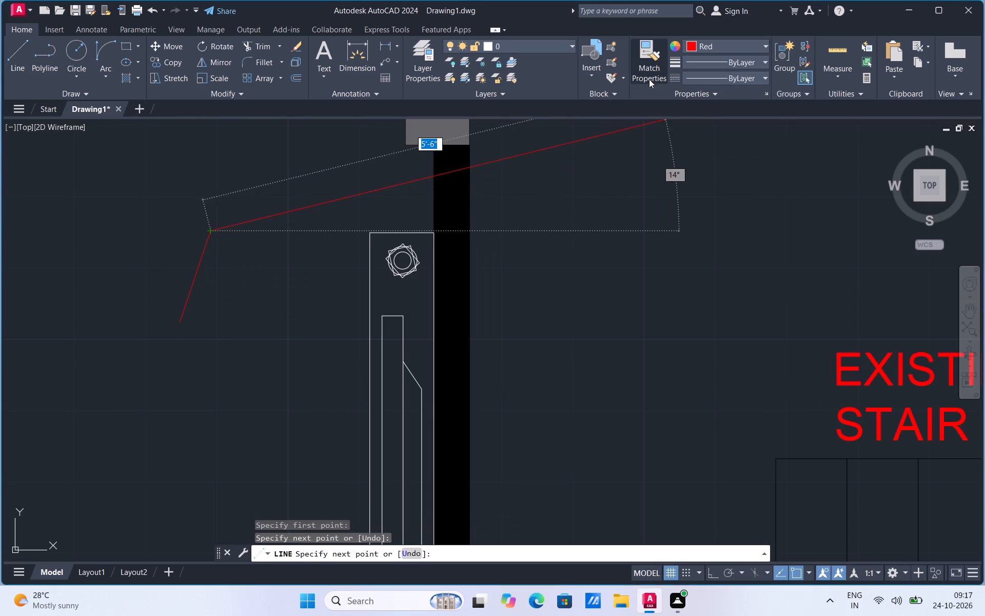
left_click(189, 271)
scroll(389, 241, "up", 2)
left_click(364, 359)
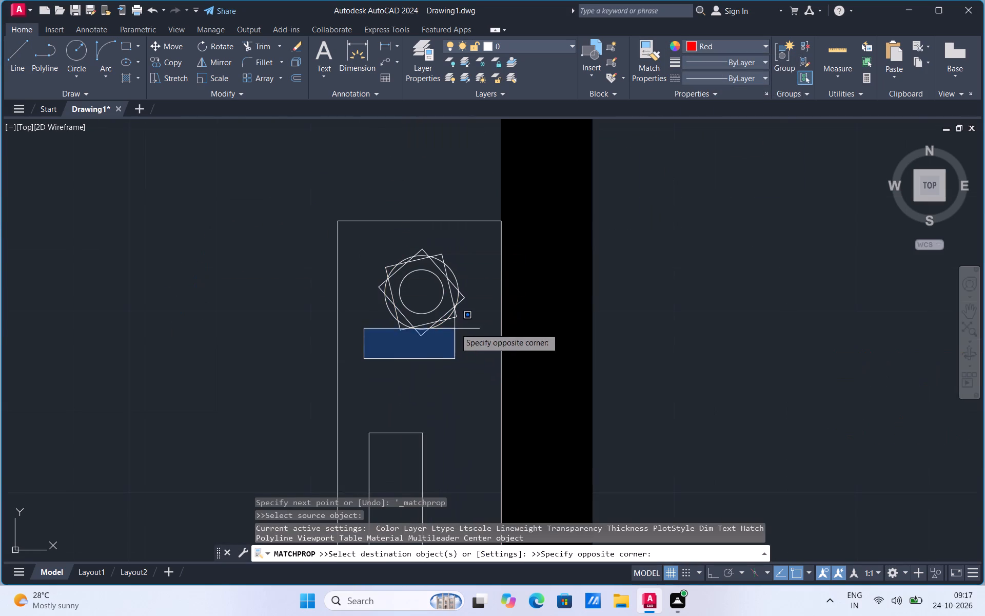
left_click(476, 247)
scroll(436, 191, "down", 4)
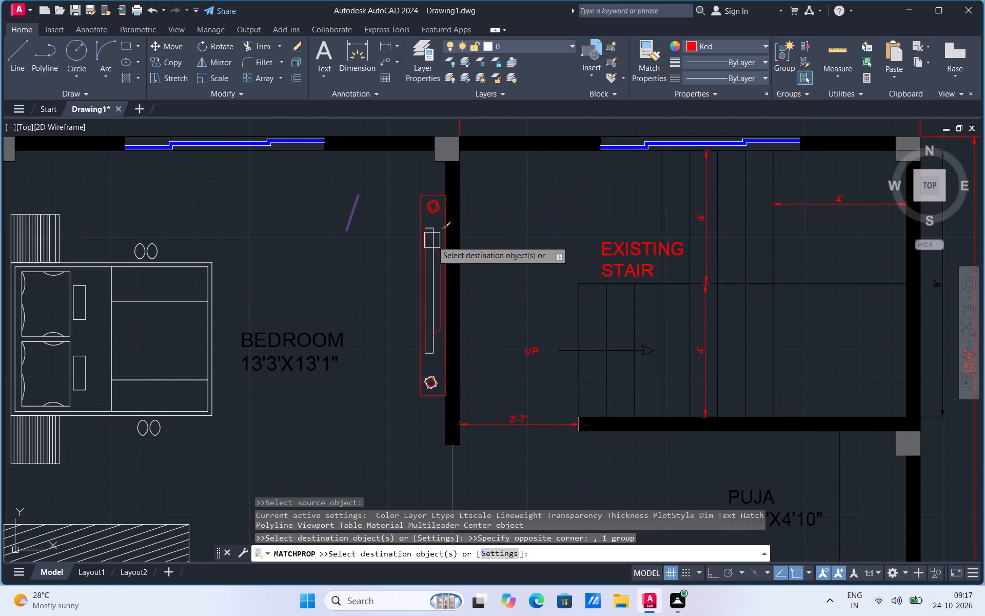
scroll(433, 195, "up", 2)
key("Escape")
key("Escape")
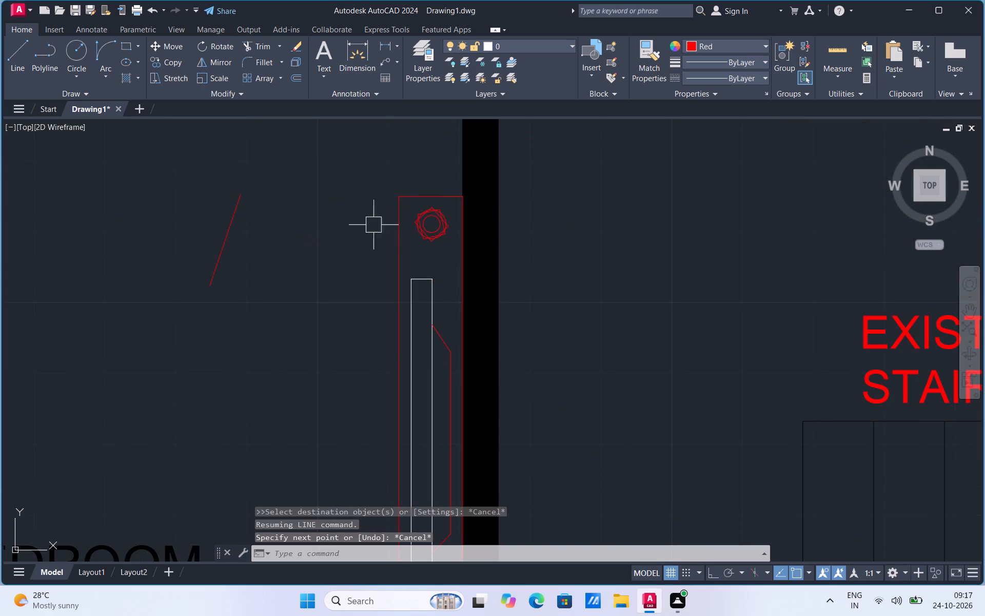
Set the current colour to white 255,255,255 and erase the slanted red reference line beside the bedroom TV unit.
left_click(696, 45)
left_click(693, 139)
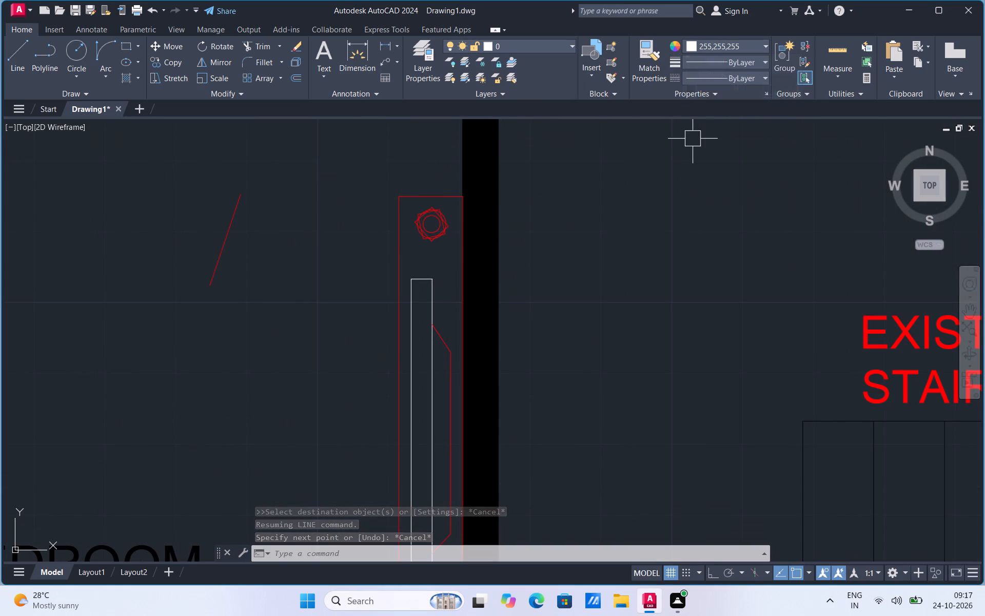
left_click(227, 225)
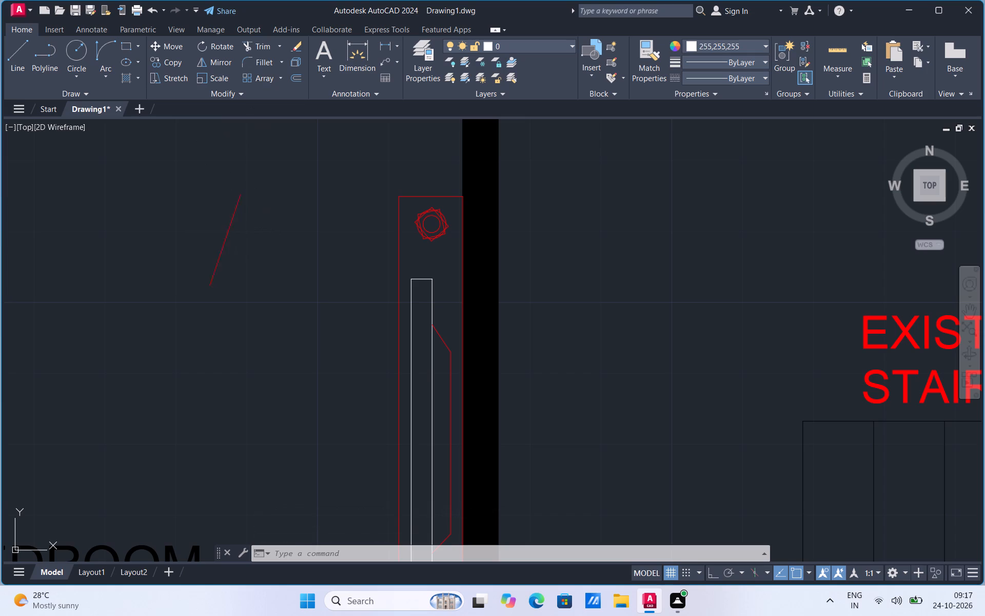
key("Delete")
Match the white inner bar's properties onto the bedroom TV unit's red outline group.
left_click(646, 74)
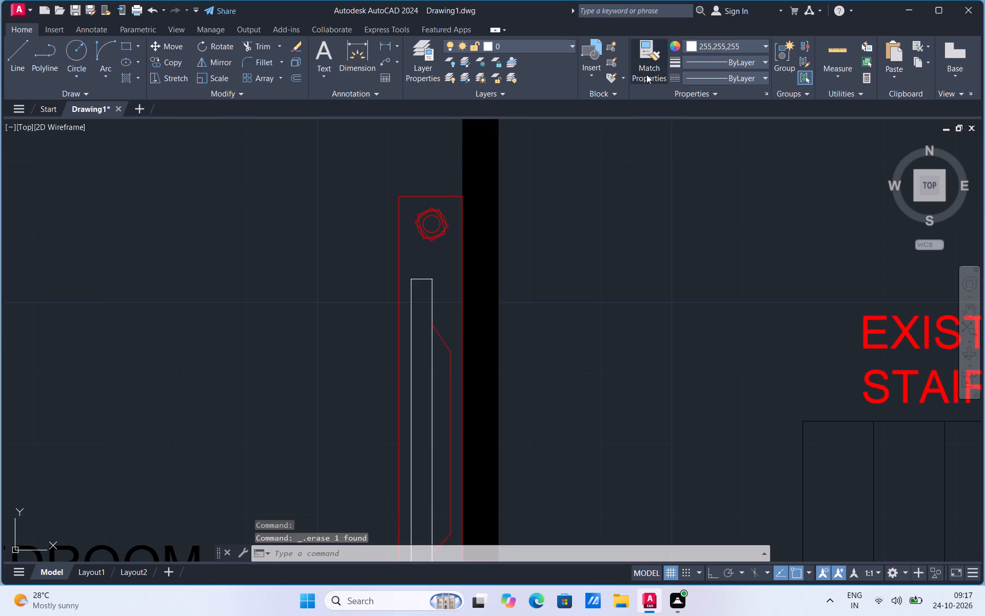
left_click(437, 299)
left_click(399, 249)
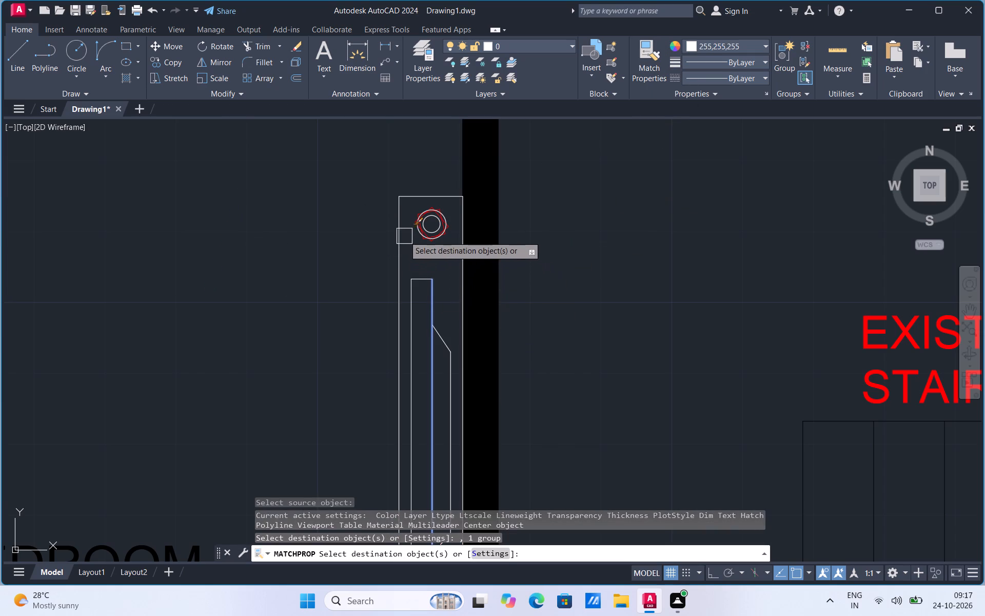
Set the current drawing colour to Red.
scroll(486, 141, "down", 3)
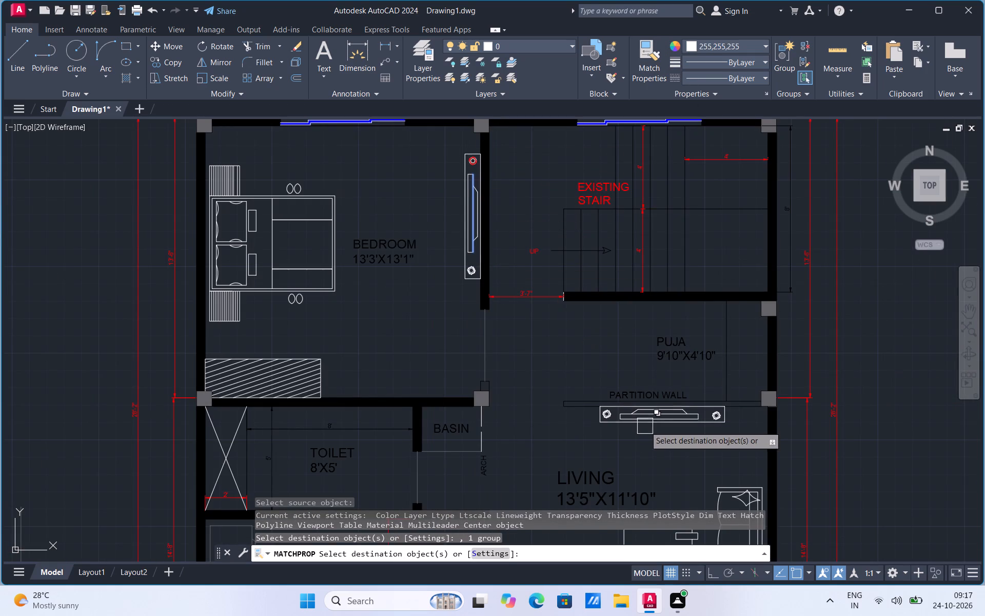
scroll(491, 144, "up", 3)
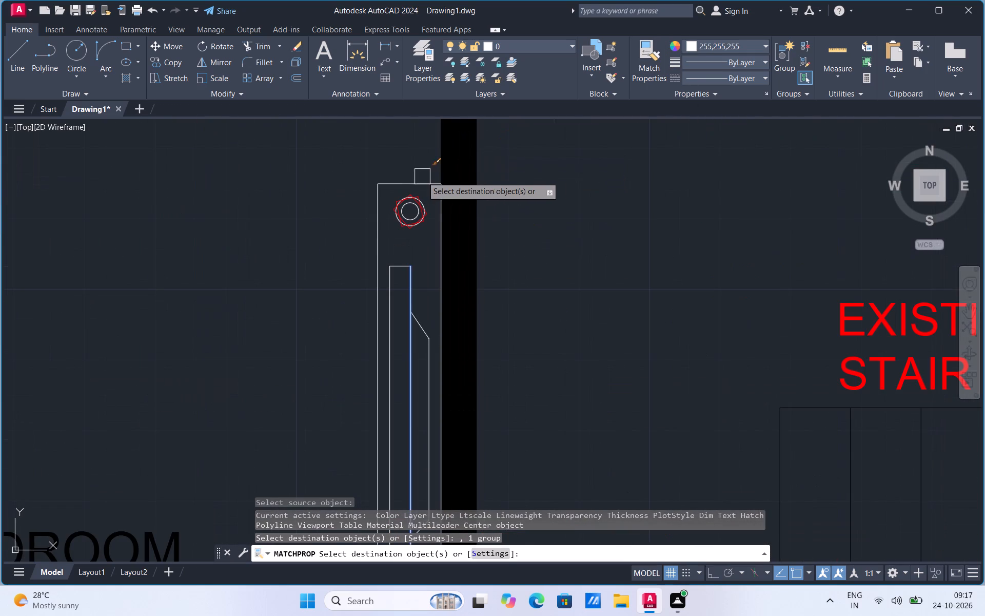
scroll(414, 181, "up", 2)
left_click(689, 47)
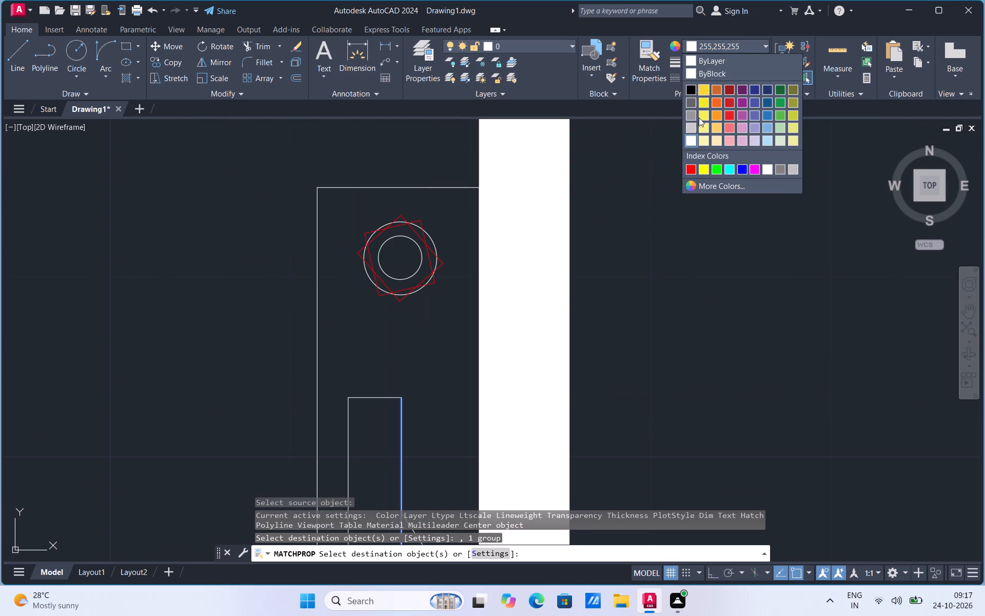
left_click(688, 169)
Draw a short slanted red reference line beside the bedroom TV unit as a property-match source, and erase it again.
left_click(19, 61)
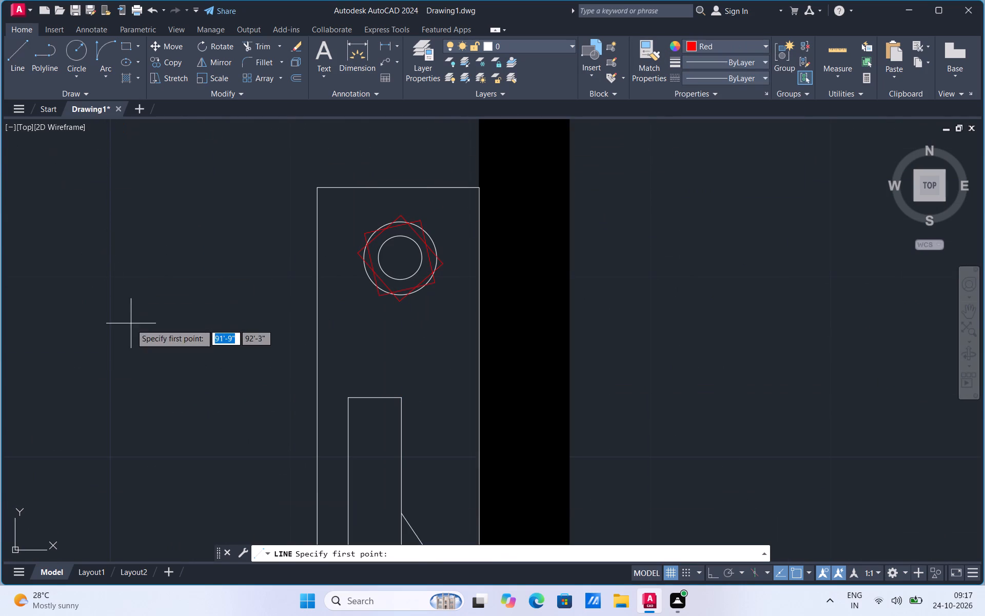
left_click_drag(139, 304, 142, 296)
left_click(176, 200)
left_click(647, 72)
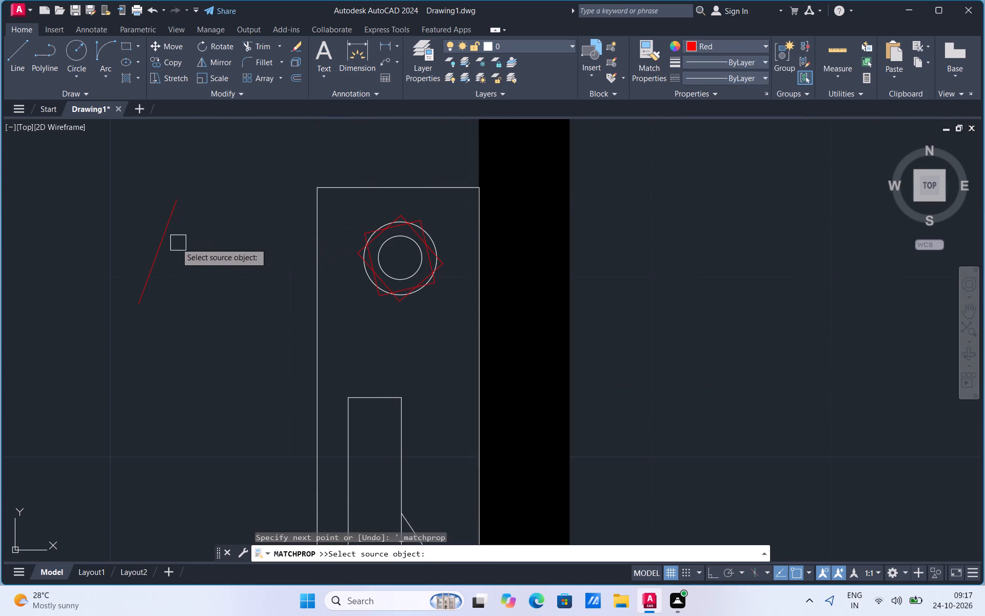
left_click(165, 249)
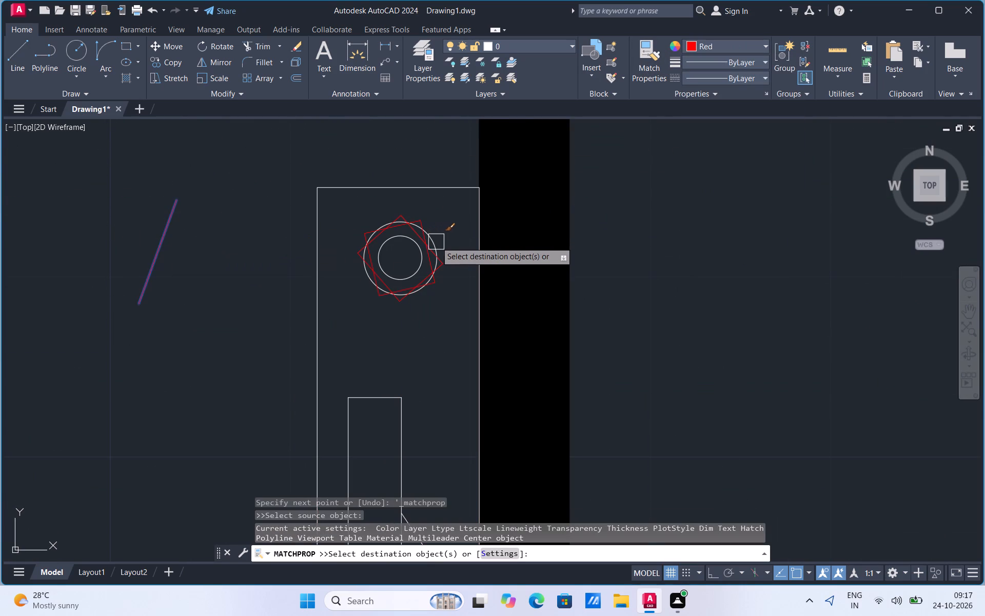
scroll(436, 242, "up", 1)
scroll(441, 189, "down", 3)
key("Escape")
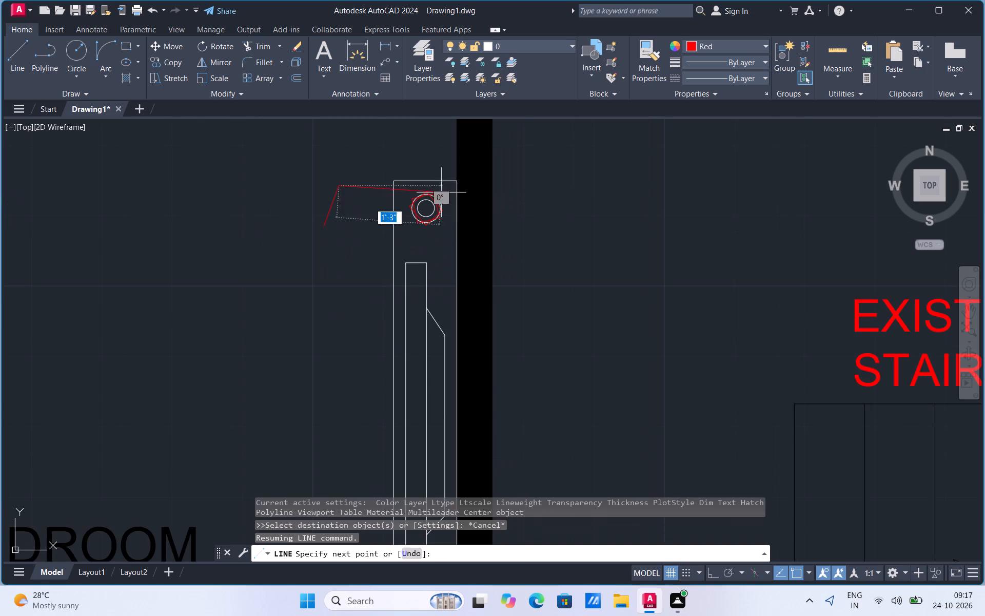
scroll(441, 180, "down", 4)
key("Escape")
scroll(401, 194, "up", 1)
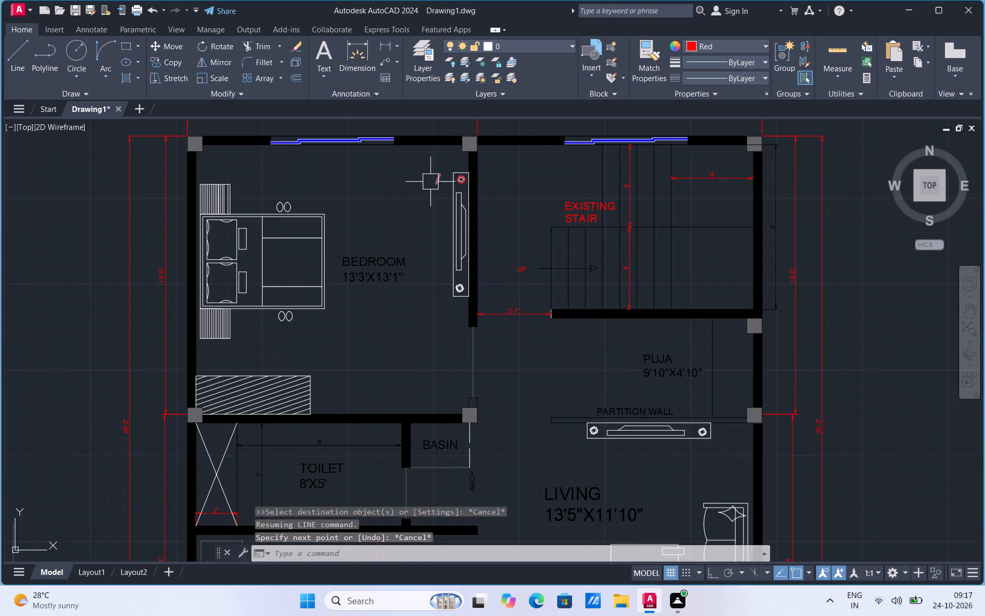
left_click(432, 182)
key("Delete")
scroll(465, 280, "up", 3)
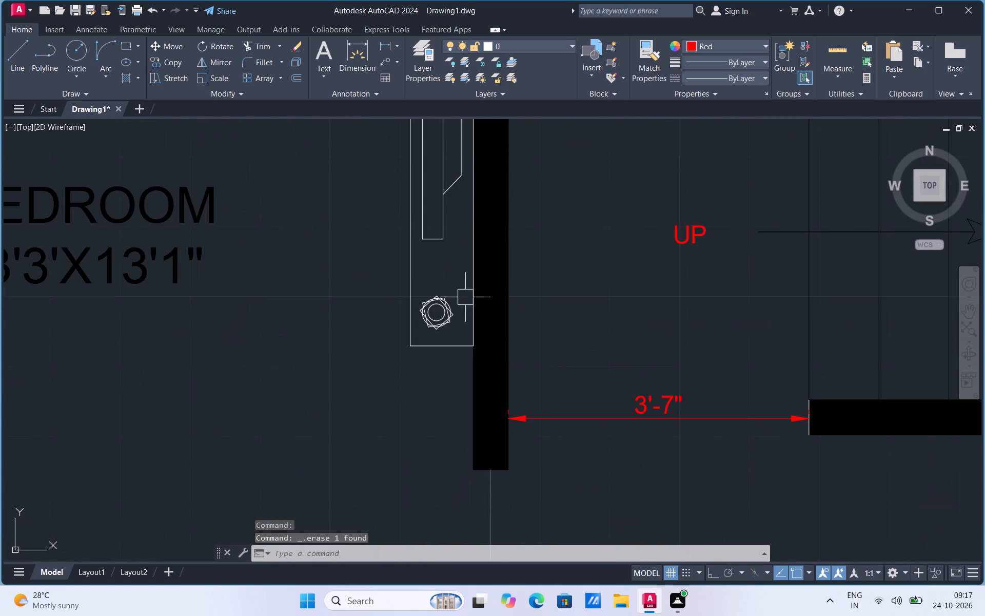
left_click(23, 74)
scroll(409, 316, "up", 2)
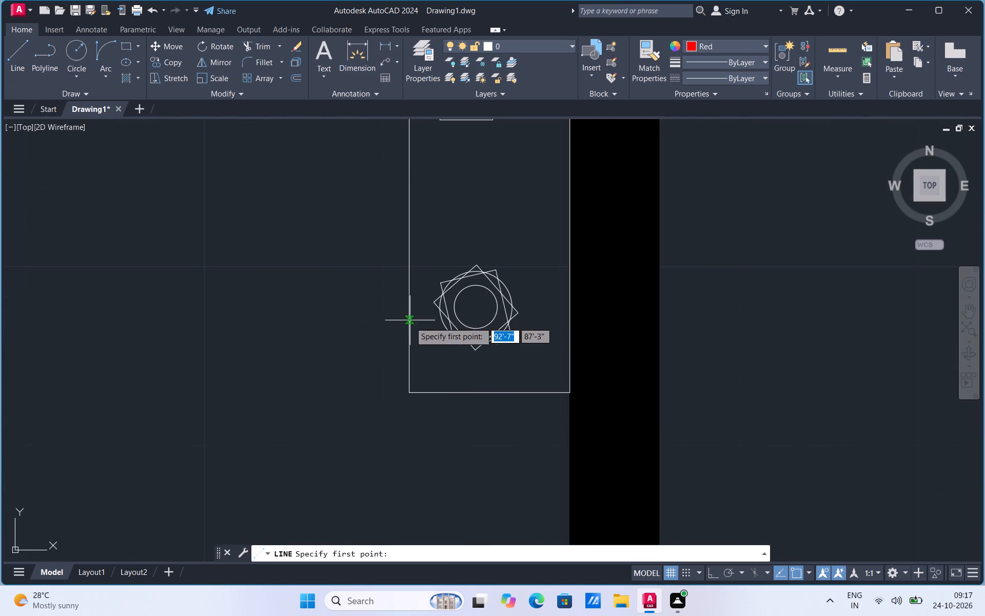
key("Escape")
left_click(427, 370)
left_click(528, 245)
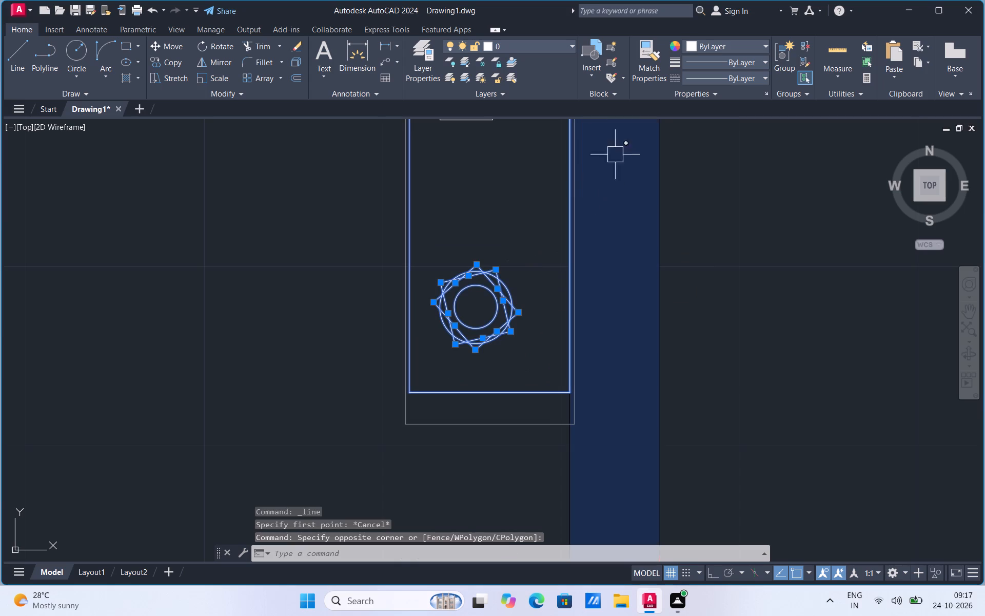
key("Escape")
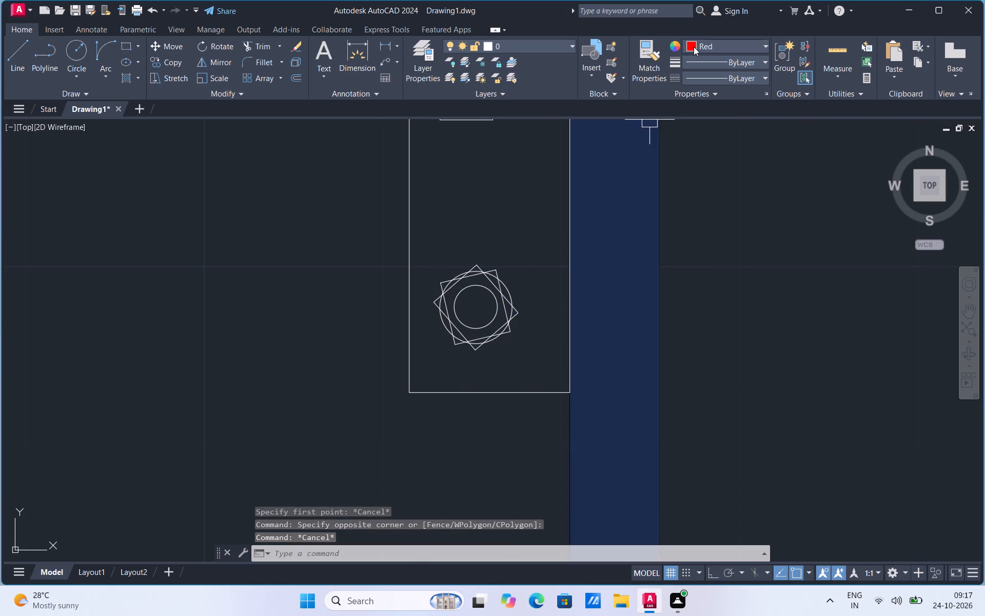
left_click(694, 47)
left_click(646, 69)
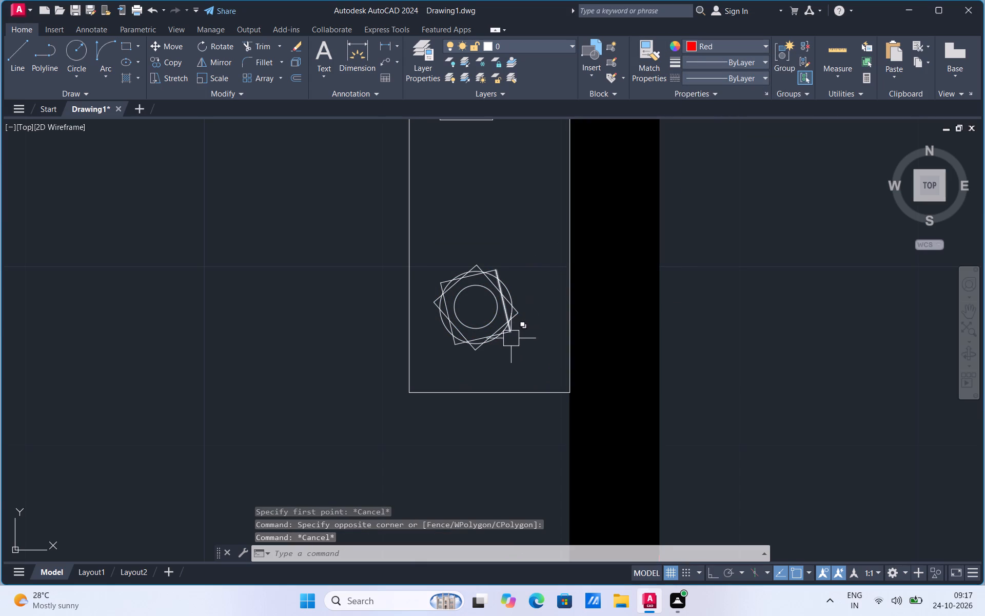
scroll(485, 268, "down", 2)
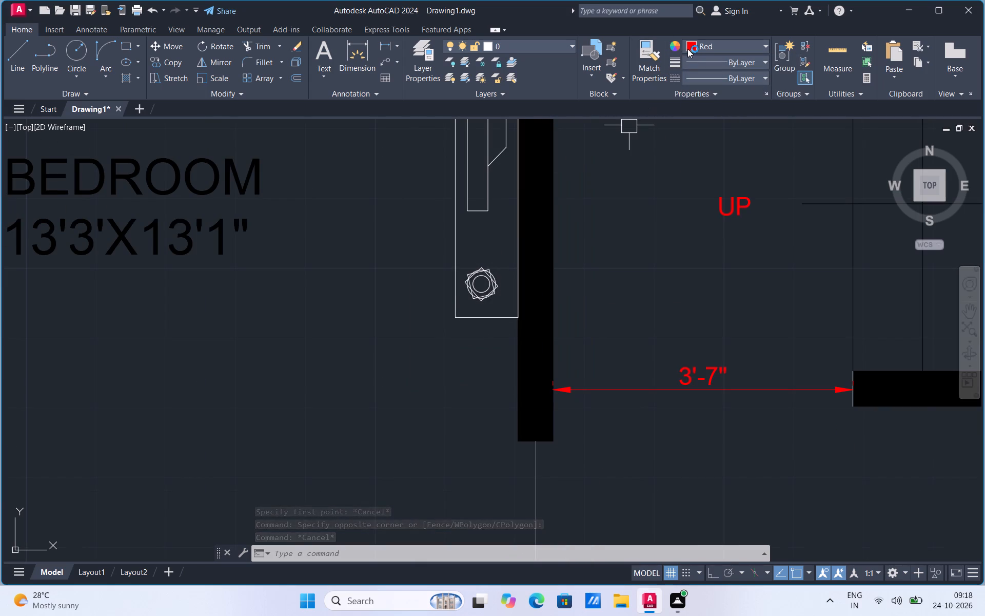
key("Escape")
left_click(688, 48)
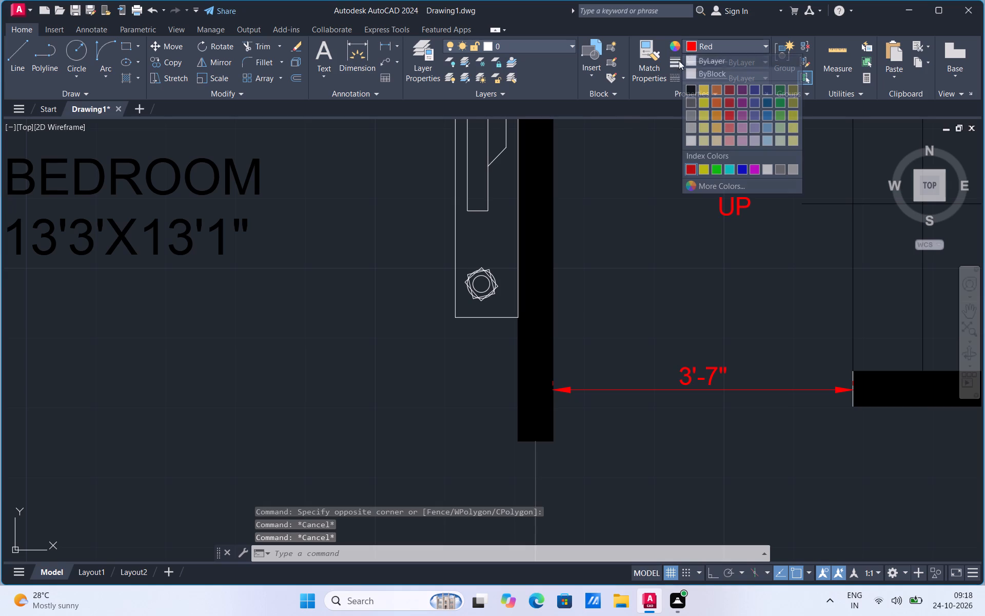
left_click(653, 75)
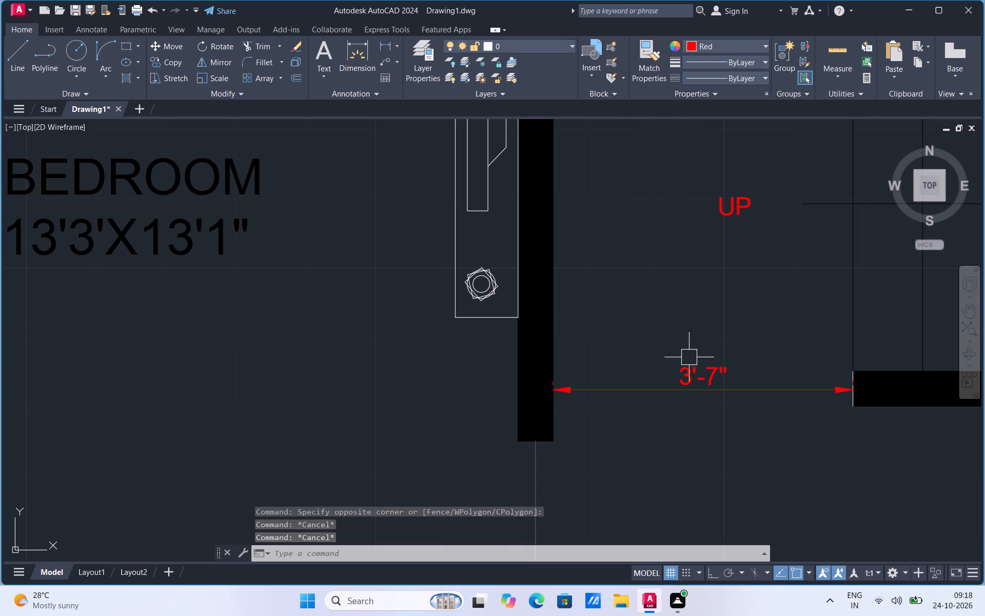
Match the red 3'-7" dimension's properties onto the bedroom TV unit's outline group and the lower round fitting's left and bottom lines.
left_click(687, 363)
left_click(649, 76)
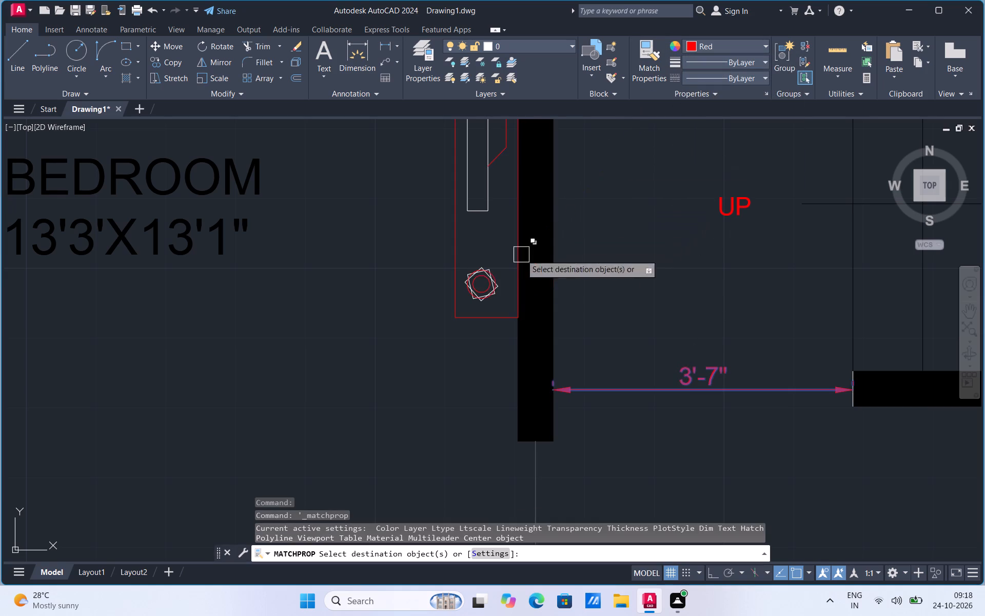
scroll(486, 283, "up", 2)
scroll(427, 338, "up", 1)
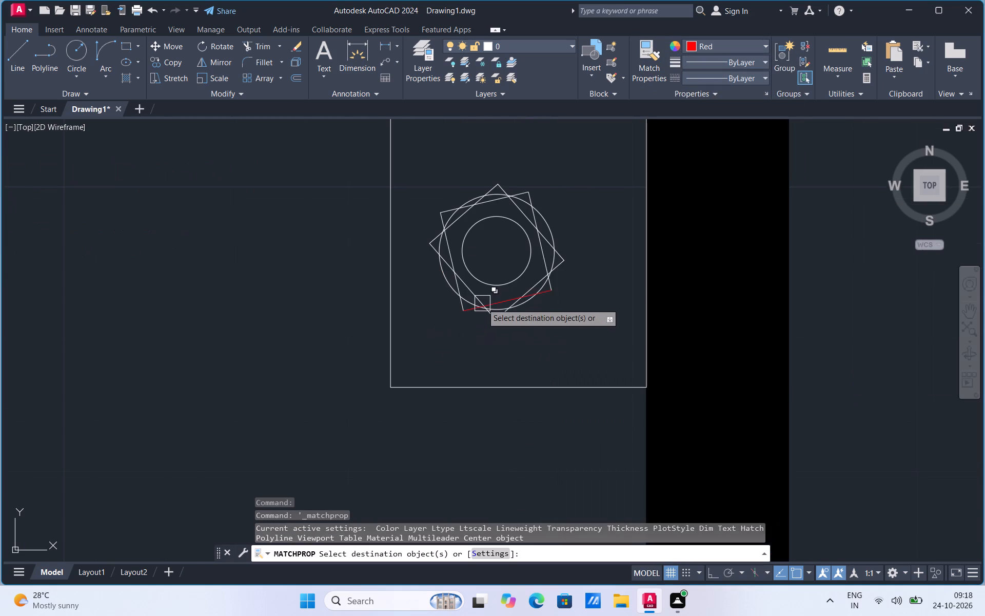
left_click(479, 297)
left_click(432, 324)
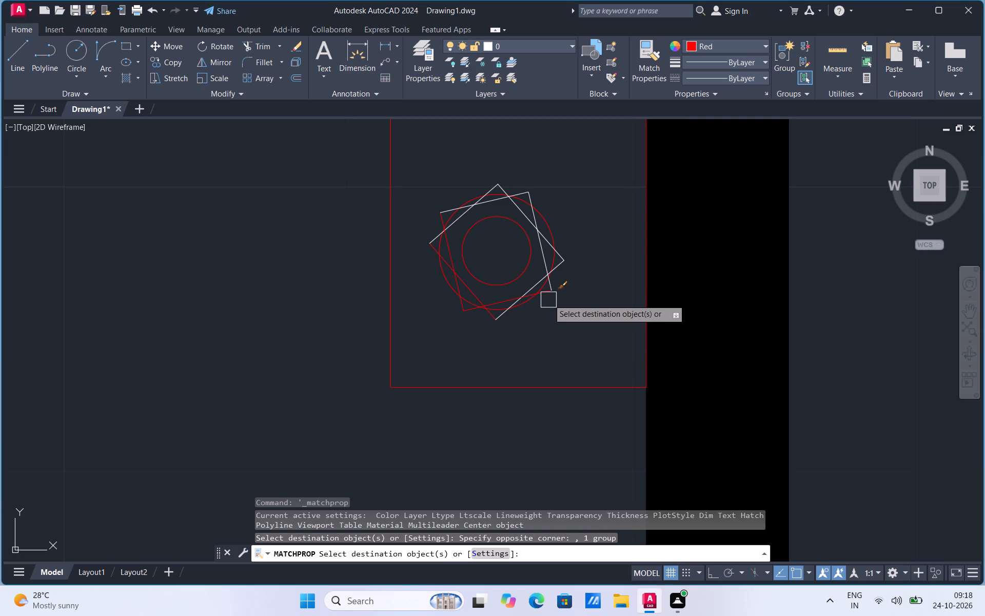
key("Escape")
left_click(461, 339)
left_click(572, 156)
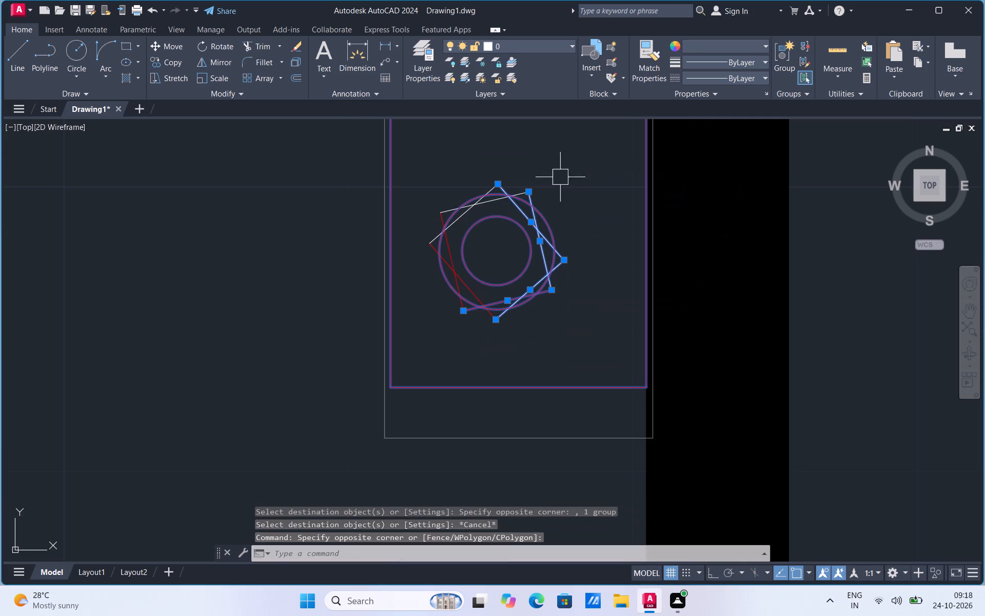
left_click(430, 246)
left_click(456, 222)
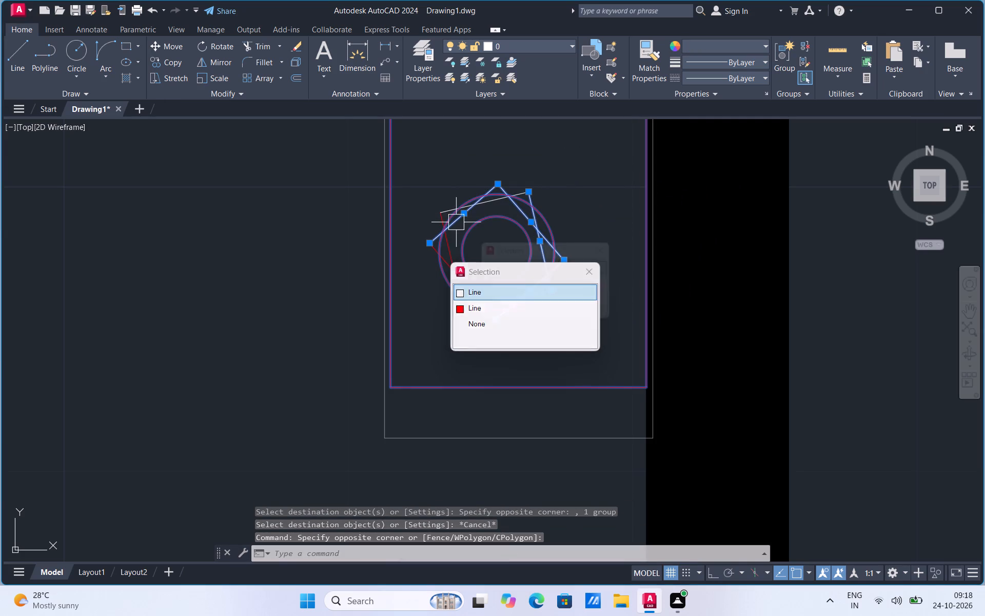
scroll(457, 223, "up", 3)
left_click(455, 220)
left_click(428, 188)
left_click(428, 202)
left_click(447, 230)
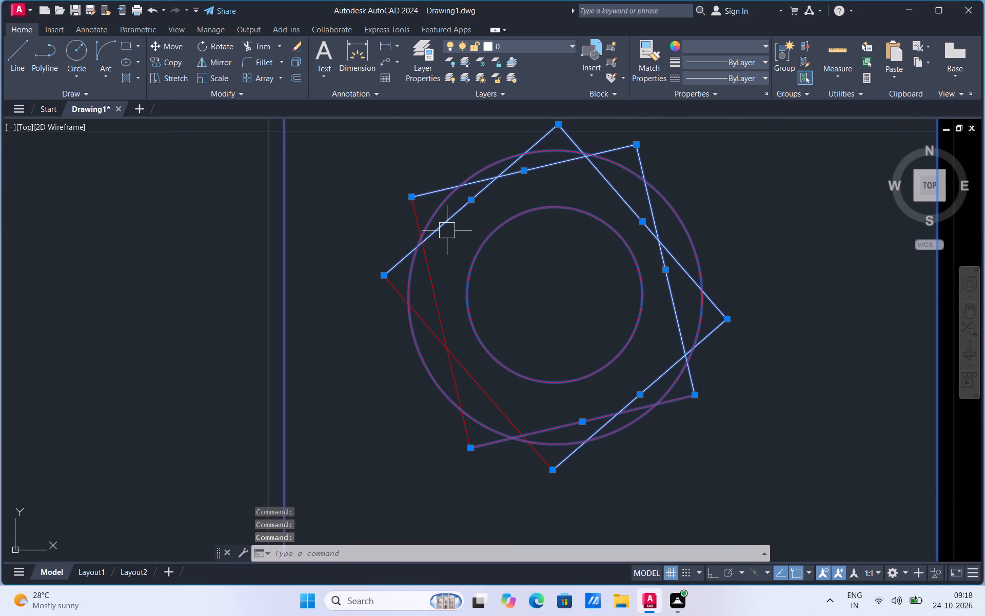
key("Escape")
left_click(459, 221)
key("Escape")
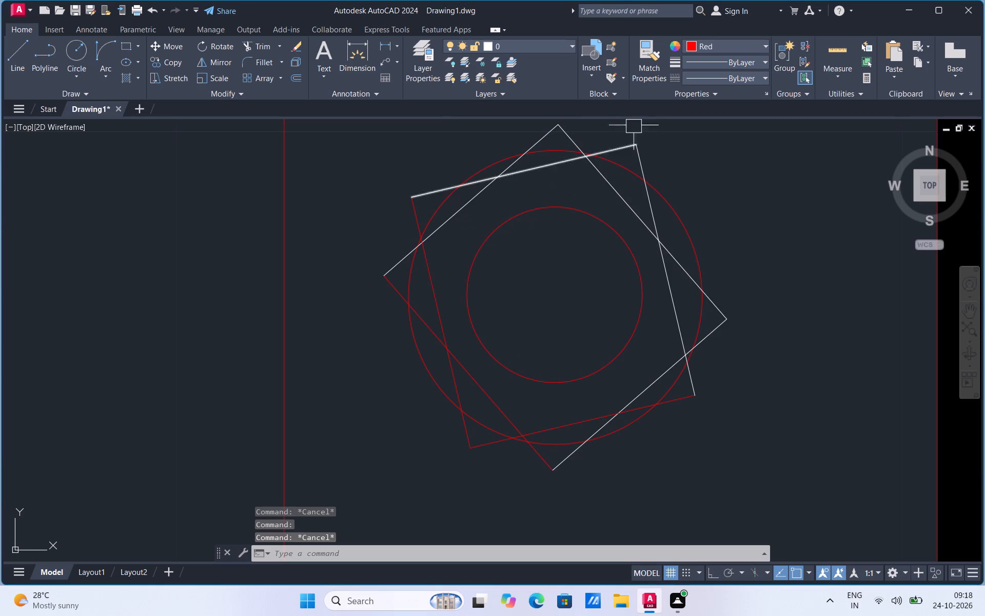
Match the red inner circle's properties onto the remaining white square lines of the bedroom TV unit's lower round fitting.
left_click(646, 87)
left_click(653, 72)
left_click(558, 207)
left_click(549, 174)
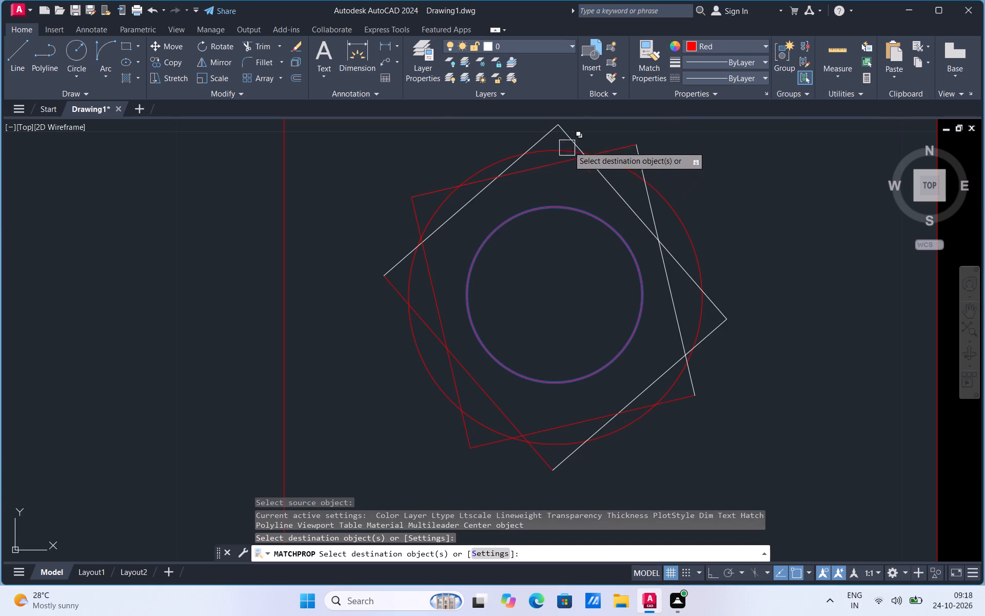
left_click(566, 142)
left_click_drag(542, 140, 542, 155)
left_click(647, 382)
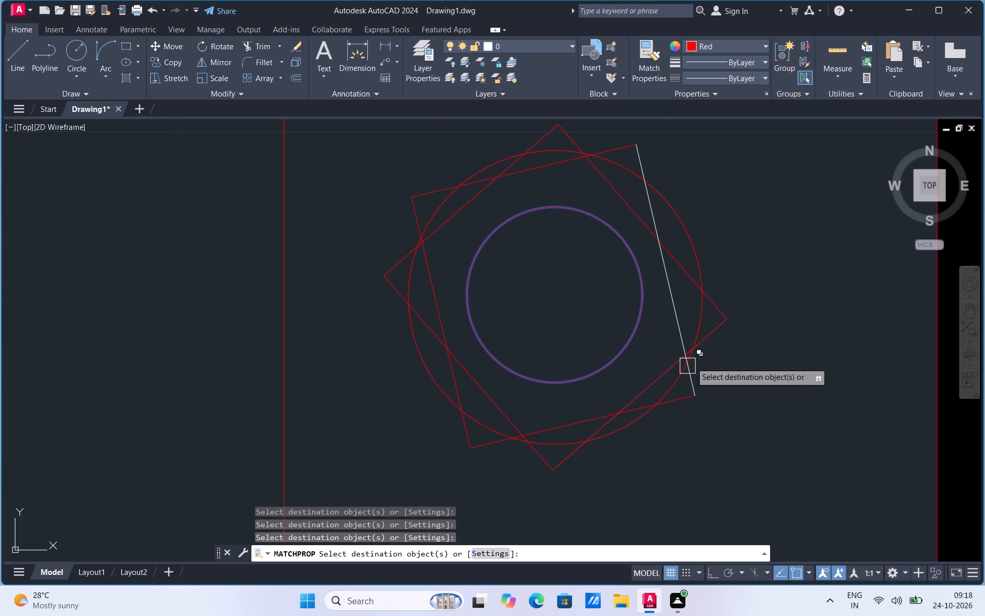
left_click(681, 337)
scroll(445, 392, "down", 3)
key("Escape")
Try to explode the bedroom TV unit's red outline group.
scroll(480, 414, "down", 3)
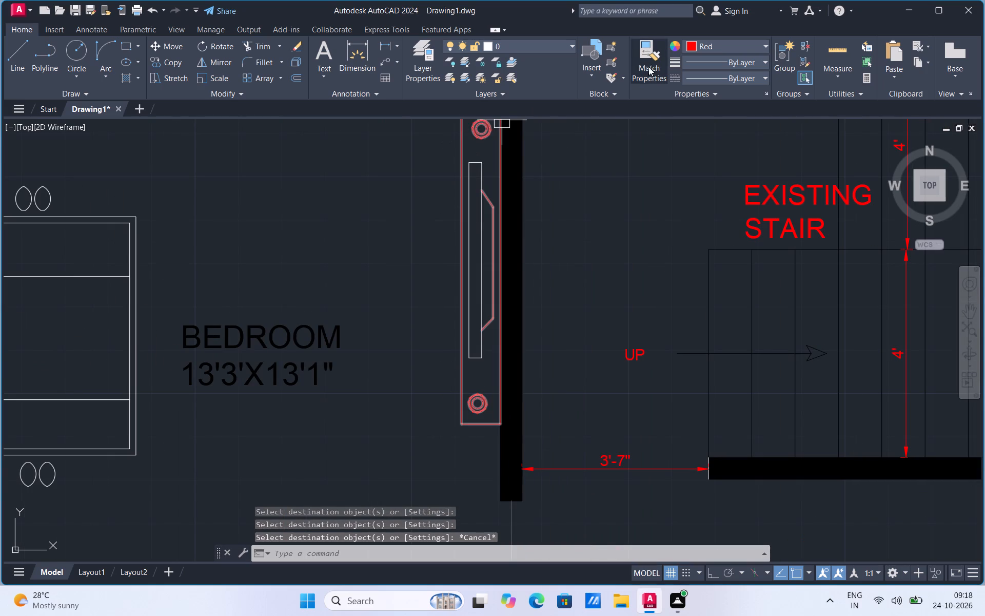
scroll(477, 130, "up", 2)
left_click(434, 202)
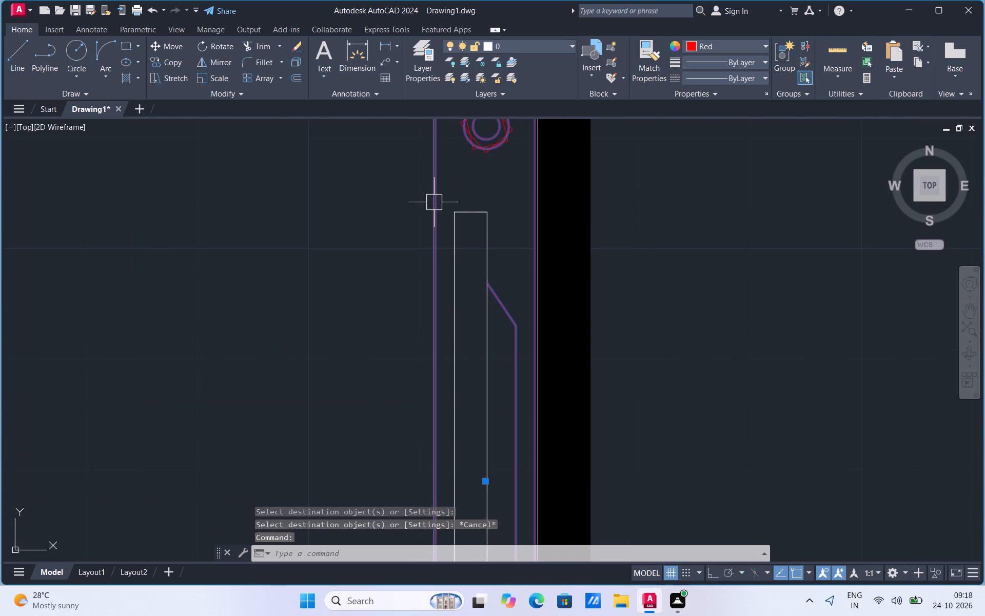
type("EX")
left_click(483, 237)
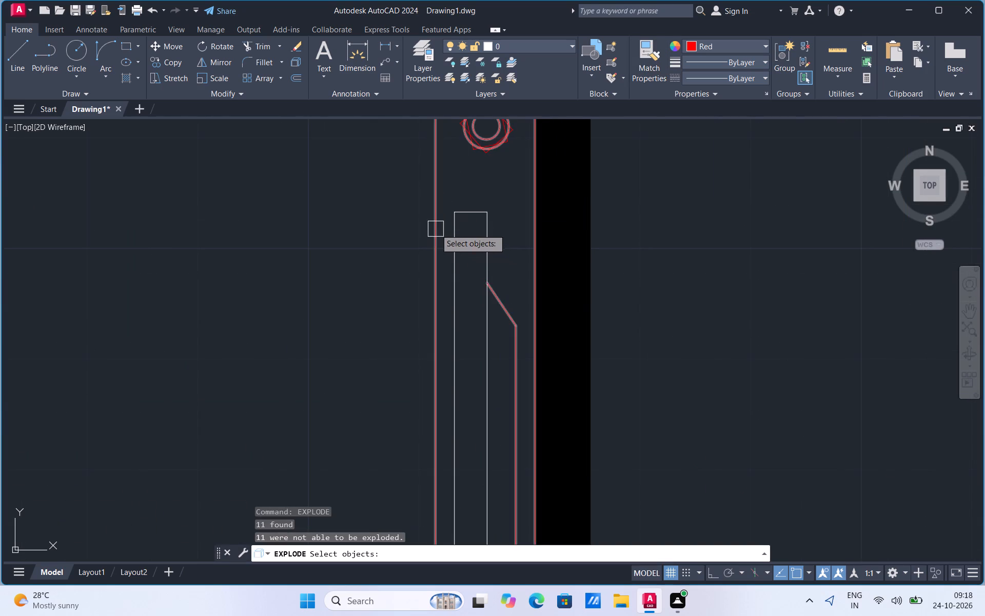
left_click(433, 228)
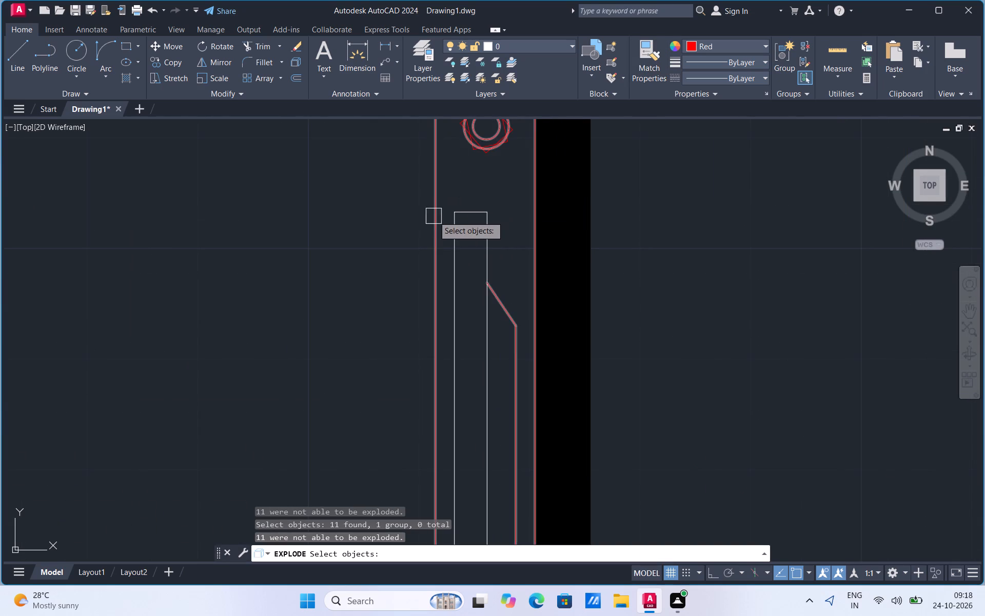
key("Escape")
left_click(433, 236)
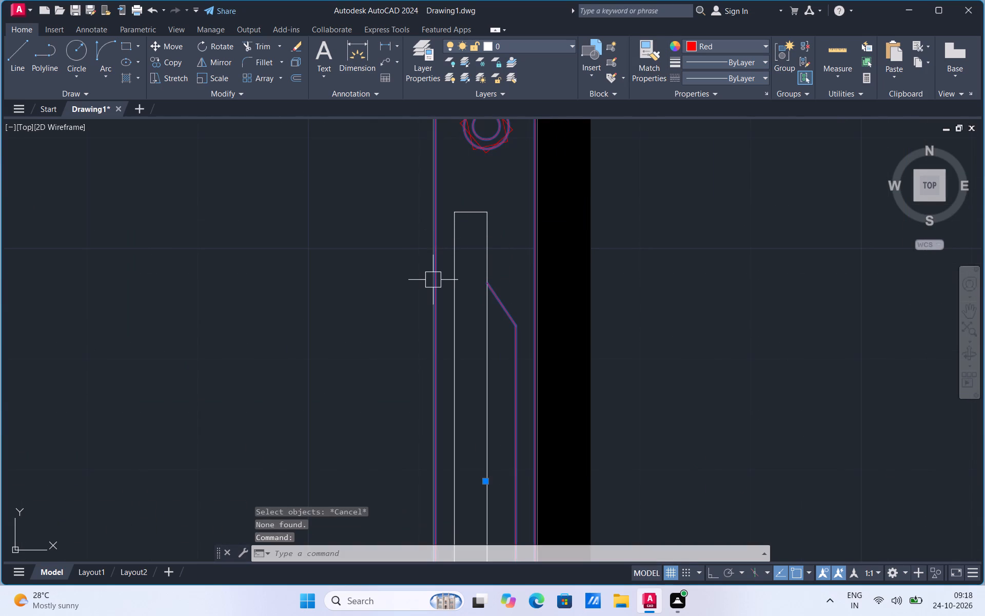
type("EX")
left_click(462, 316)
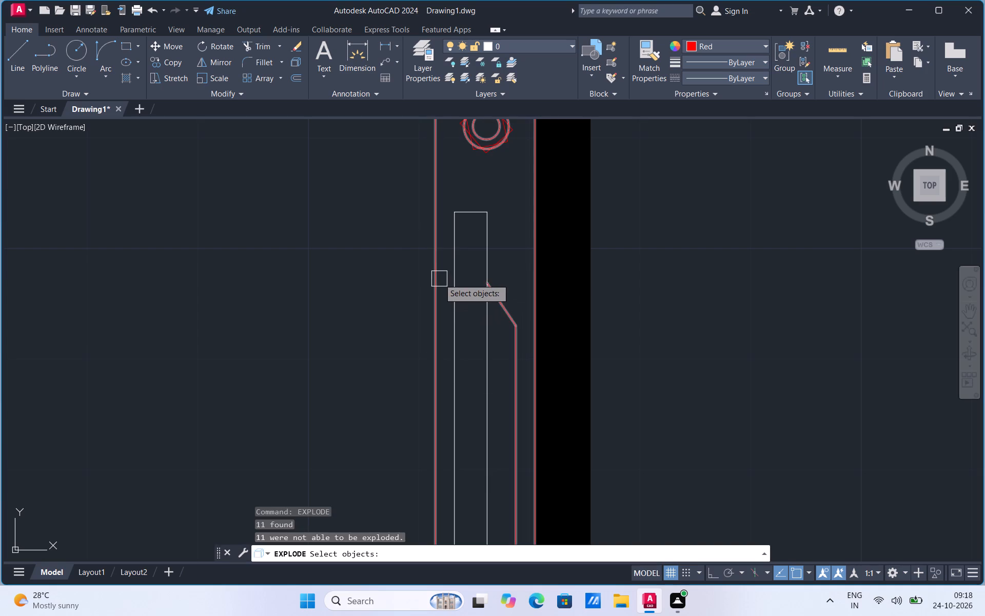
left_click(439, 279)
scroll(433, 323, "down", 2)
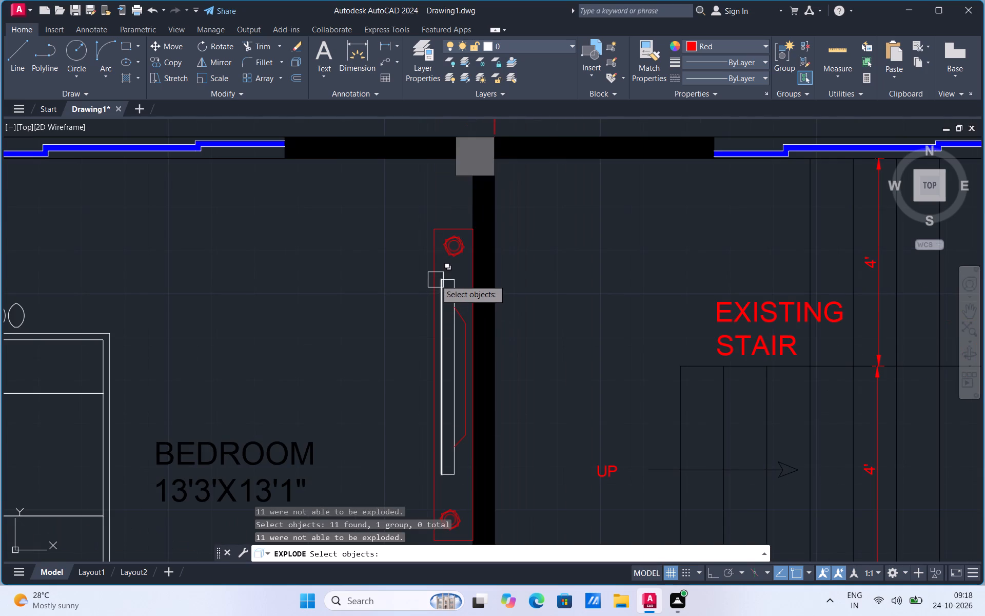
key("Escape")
Ungroup the bedroom TV unit's red outline group.
left_click(432, 263)
right_click(432, 263)
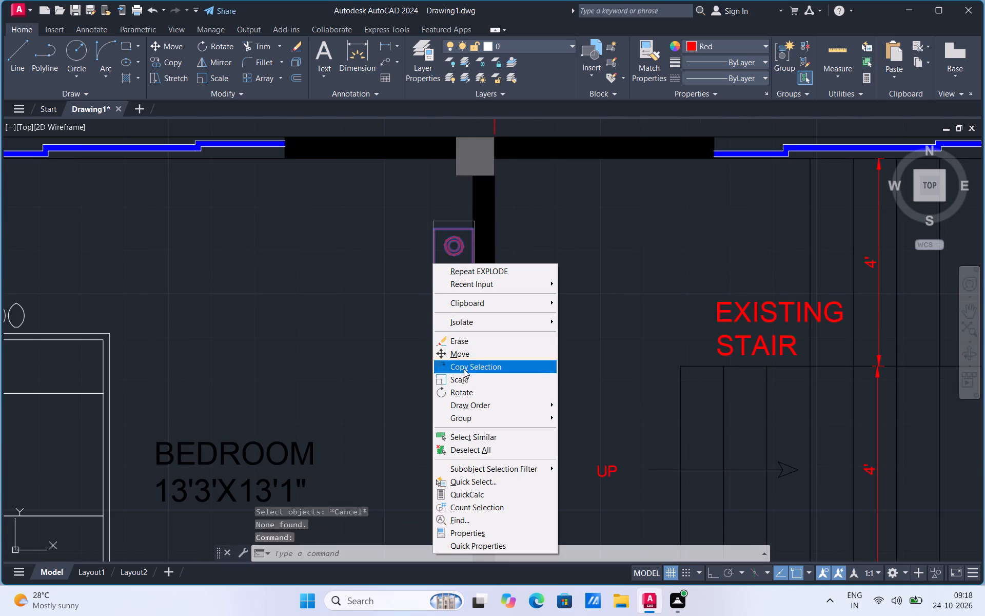
left_click(463, 413)
left_click(595, 429)
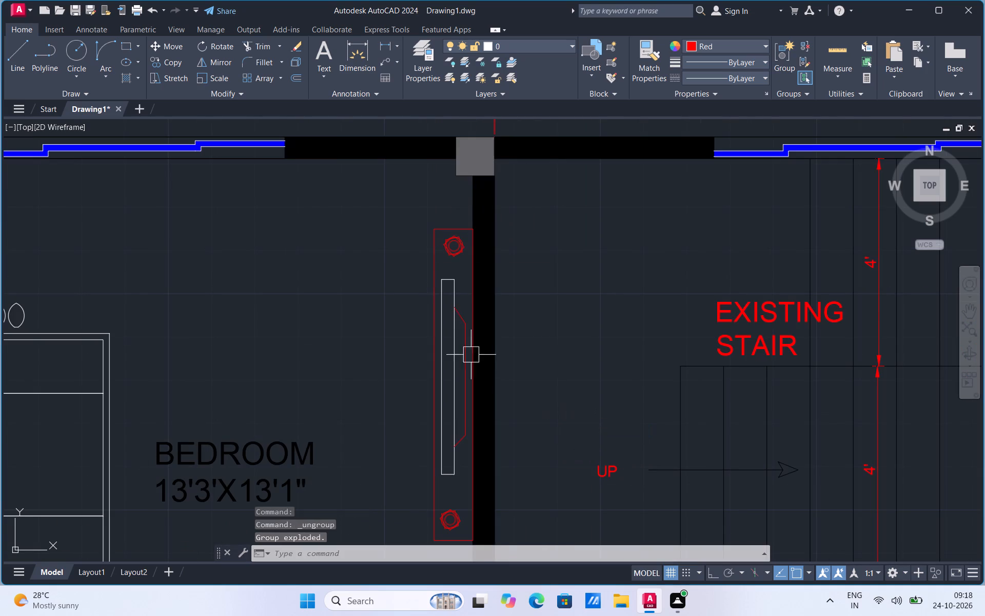
left_click(434, 275)
key("Escape")
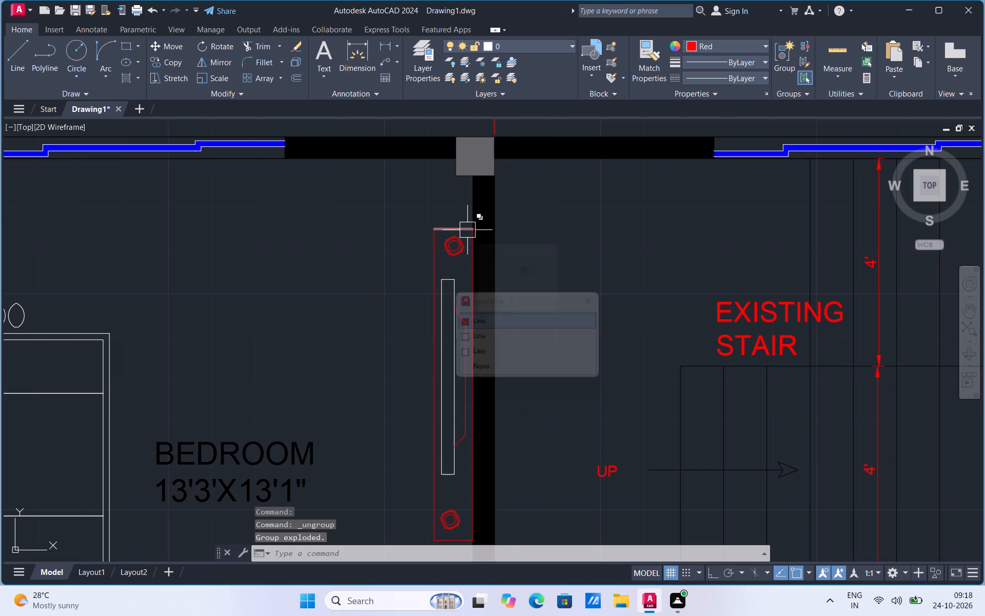
Set the current colour to 255,255,255 and match the bed outline's properties onto the bedroom TV unit's left, top and right outline lines.
left_click(690, 42)
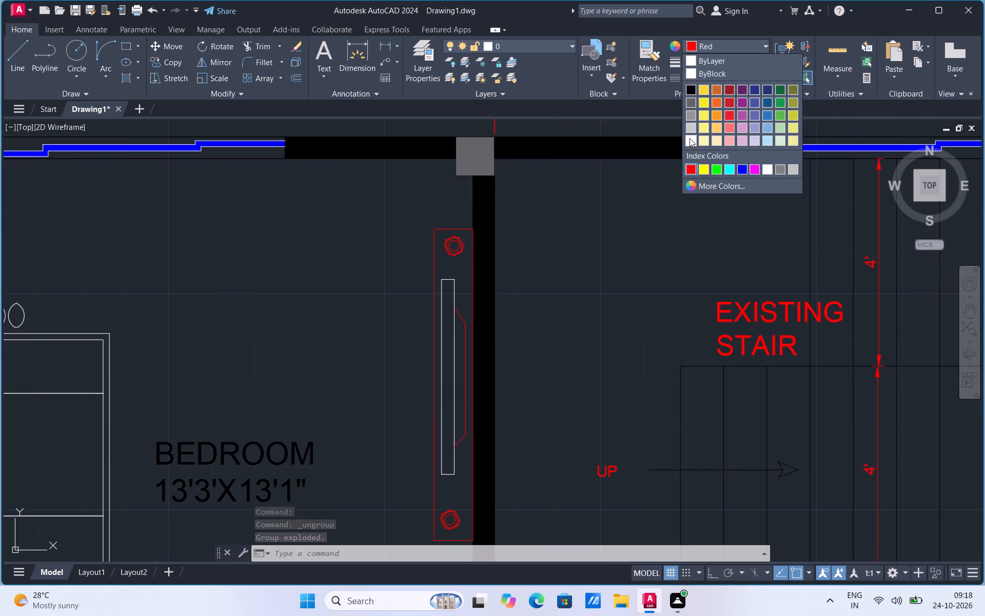
left_click(689, 138)
left_click(643, 65)
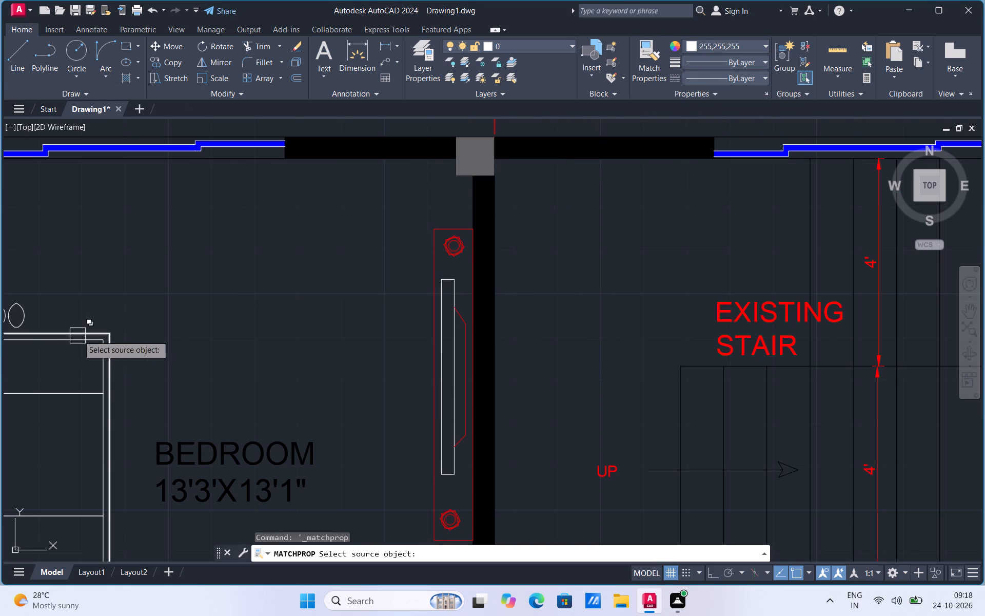
left_click(104, 329)
left_click(426, 260)
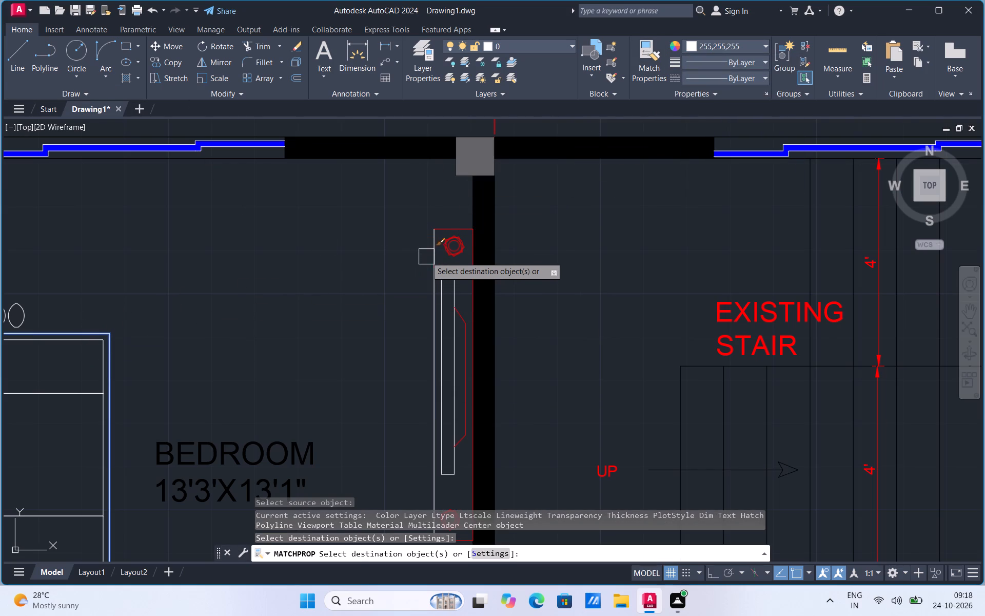
left_click(443, 226)
scroll(454, 206, "down", 1)
scroll(457, 236, "up", 2)
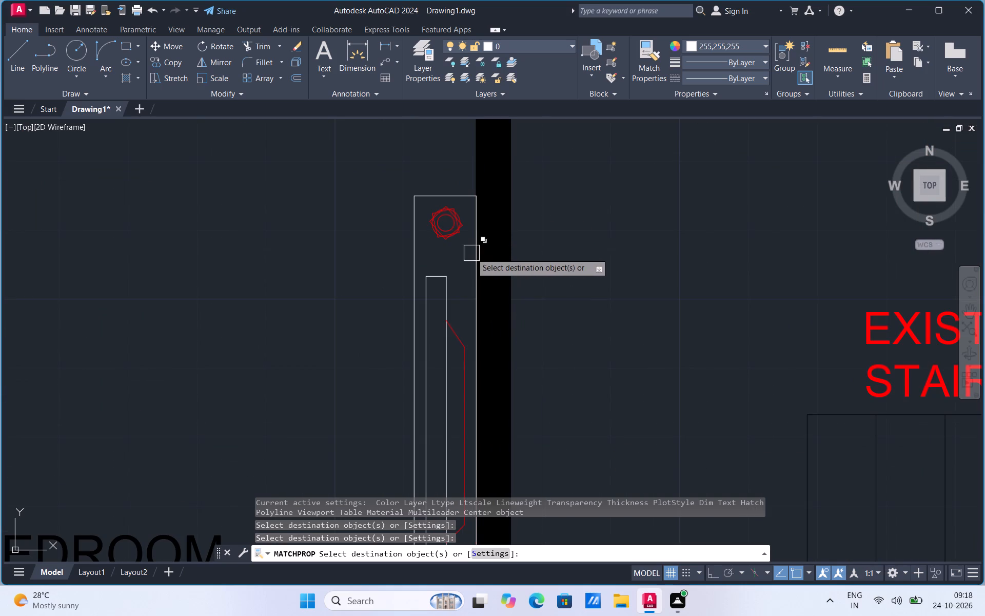
left_click(471, 253)
Match the bed outline's properties onto the bedroom TV unit's angled screen-bracket lines and its bottom outline line.
scroll(463, 204, "down", 2)
scroll(465, 283, "up", 2)
left_click(455, 303)
left_click(455, 333)
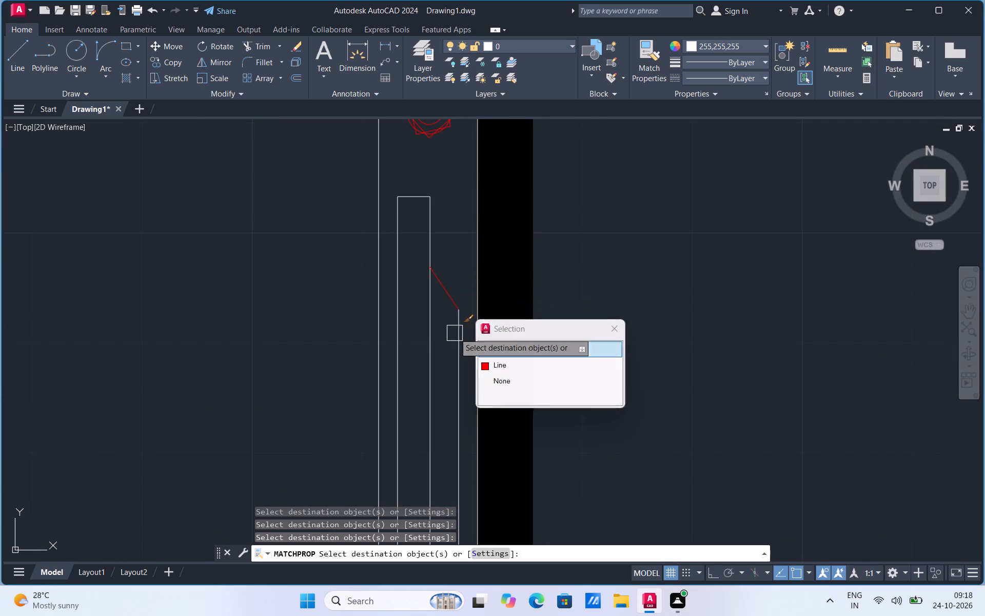
scroll(427, 239, "down", 1)
left_click(442, 274)
scroll(434, 206, "down", 3)
scroll(427, 309, "up", 3)
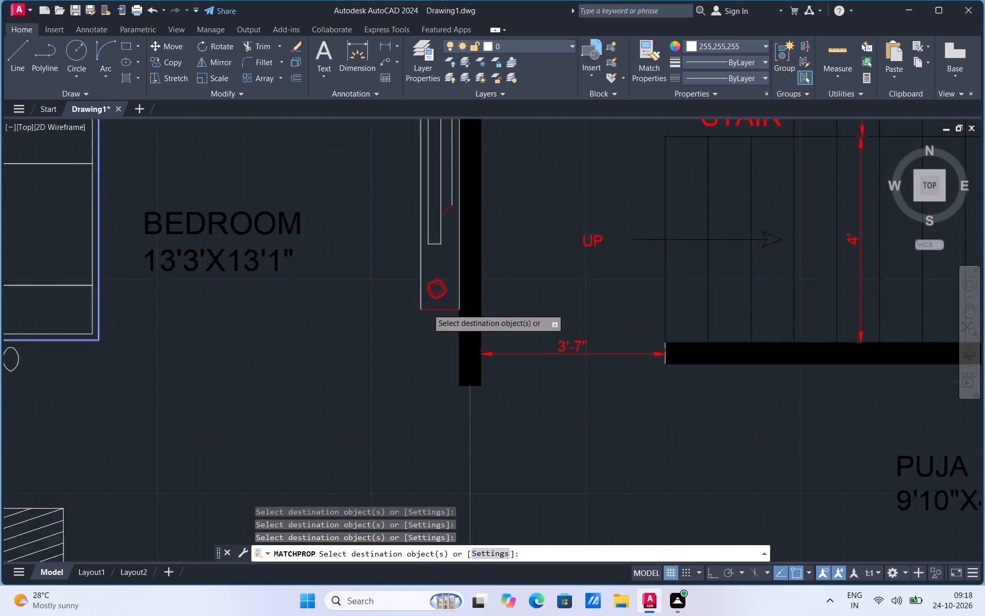
left_click(455, 158)
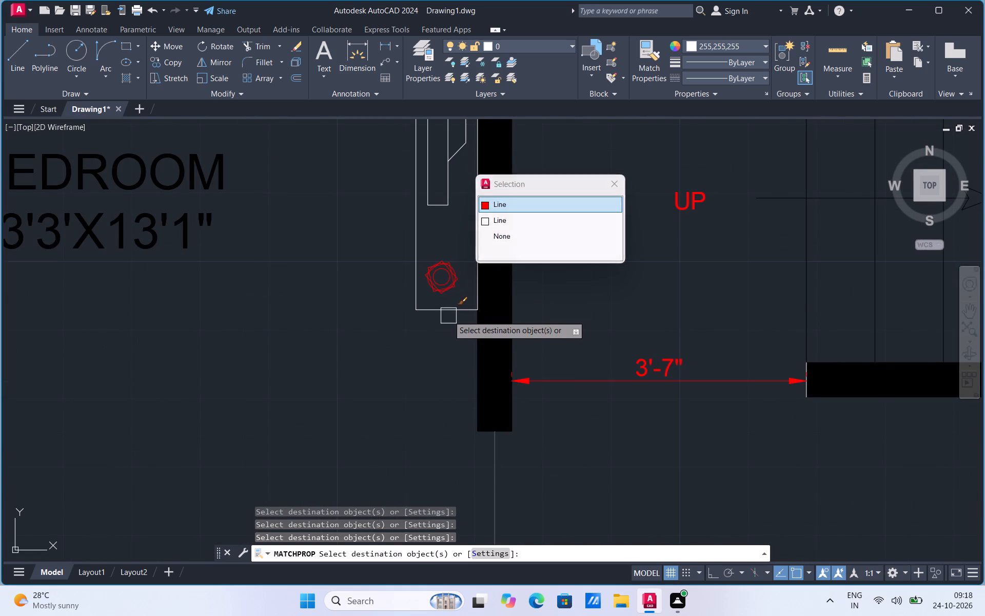
left_click(448, 316)
scroll(344, 297, "down", 3)
scroll(548, 452, "up", 2)
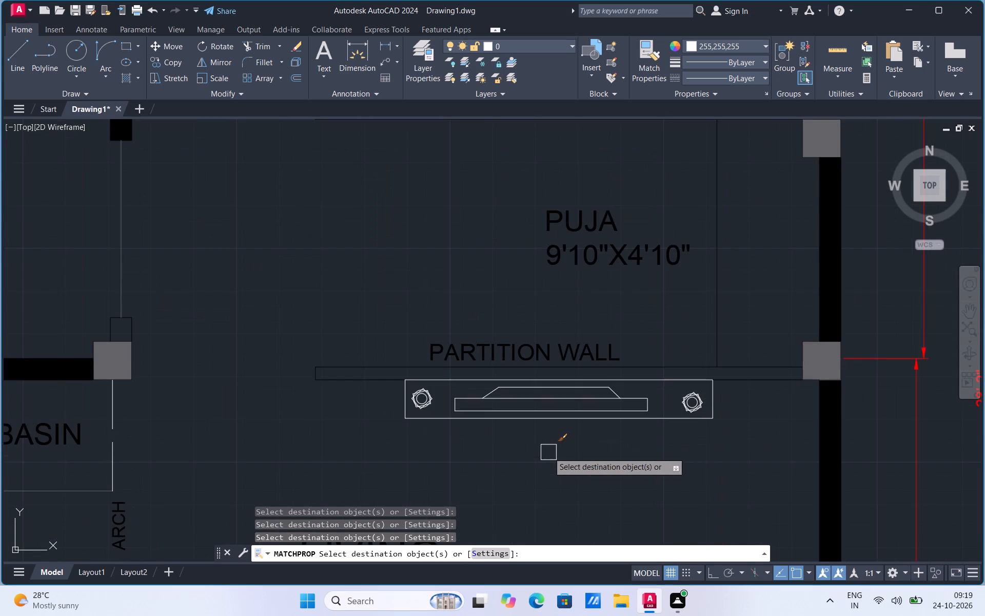
scroll(524, 397, "up", 2)
key("Escape")
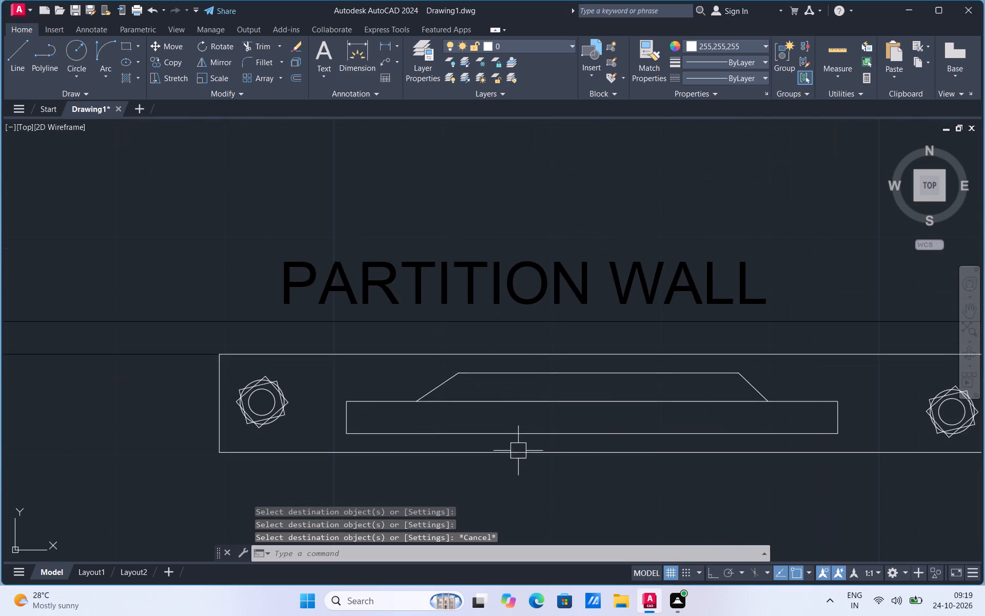
Group the outline of the TV unit below the partition wall with its inner rectangle's bottom line.
left_click(521, 435)
right_click(521, 435)
key("Escape")
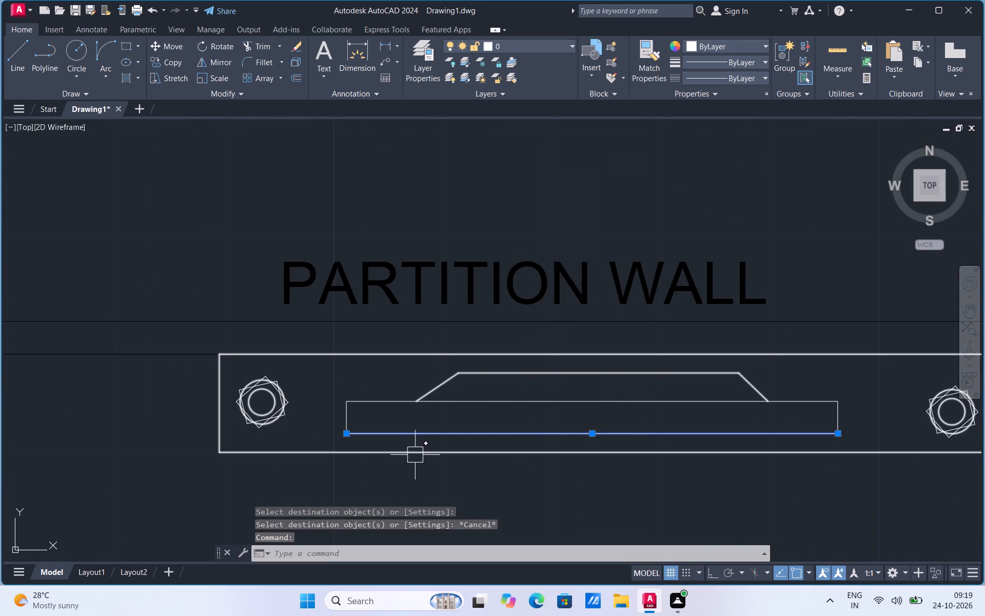
left_click(412, 459)
right_click(438, 451)
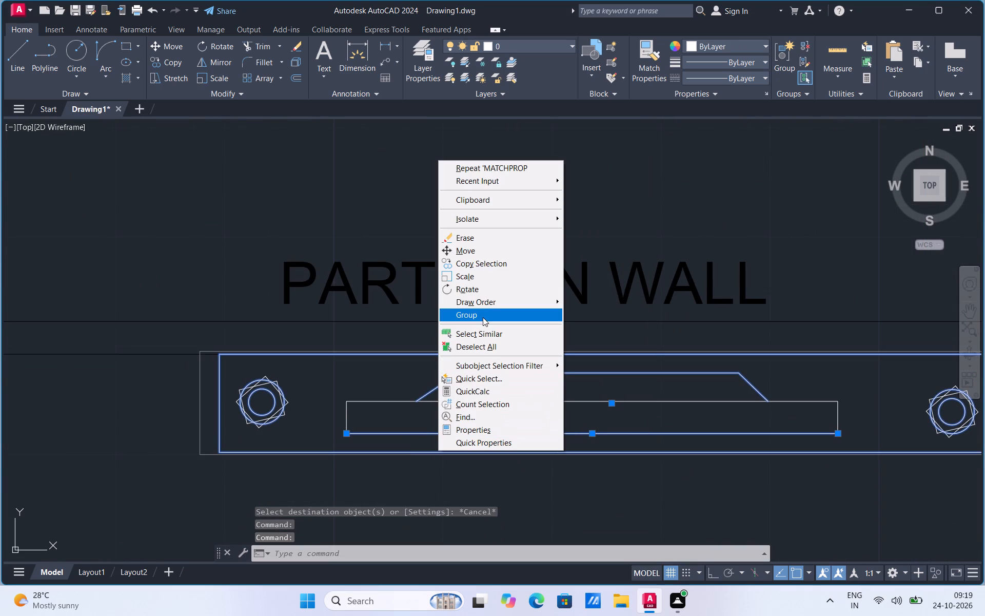
left_click(483, 317)
left_click(595, 315)
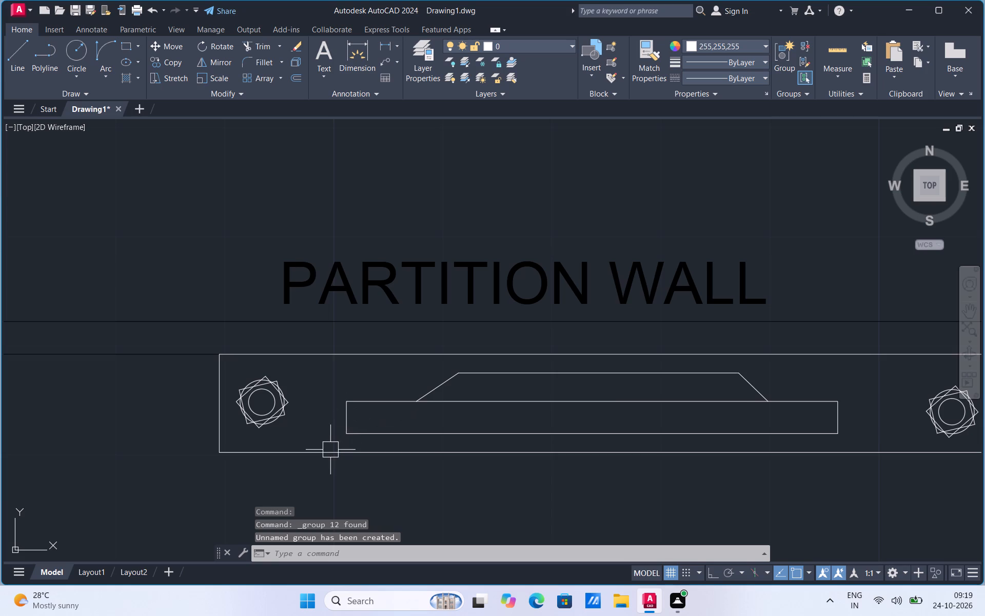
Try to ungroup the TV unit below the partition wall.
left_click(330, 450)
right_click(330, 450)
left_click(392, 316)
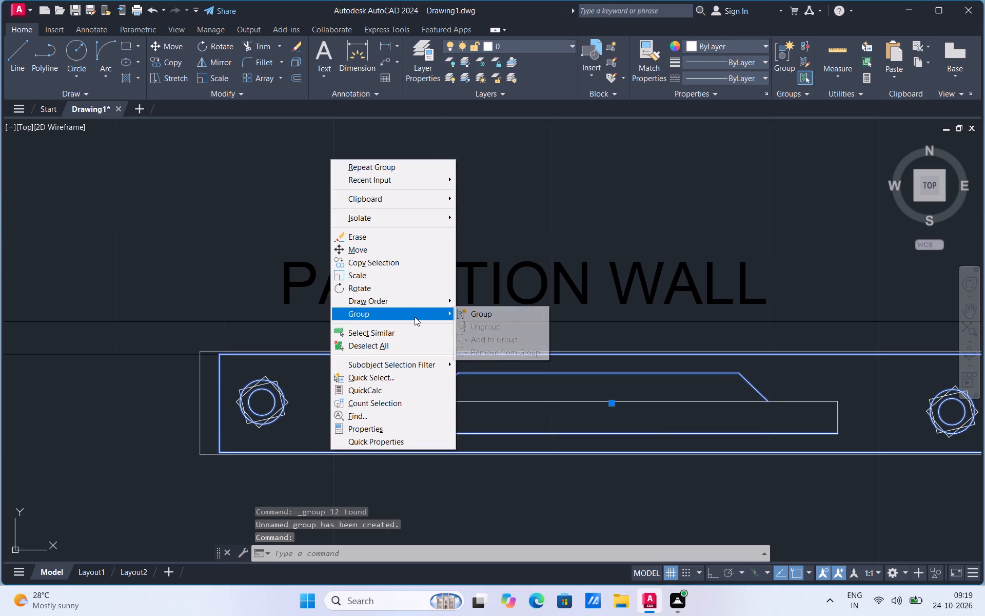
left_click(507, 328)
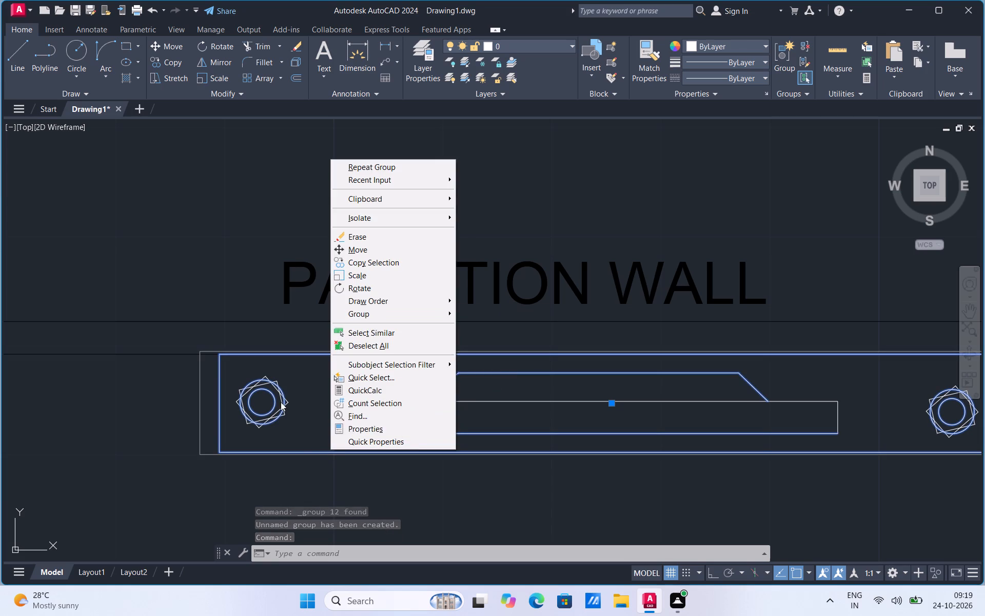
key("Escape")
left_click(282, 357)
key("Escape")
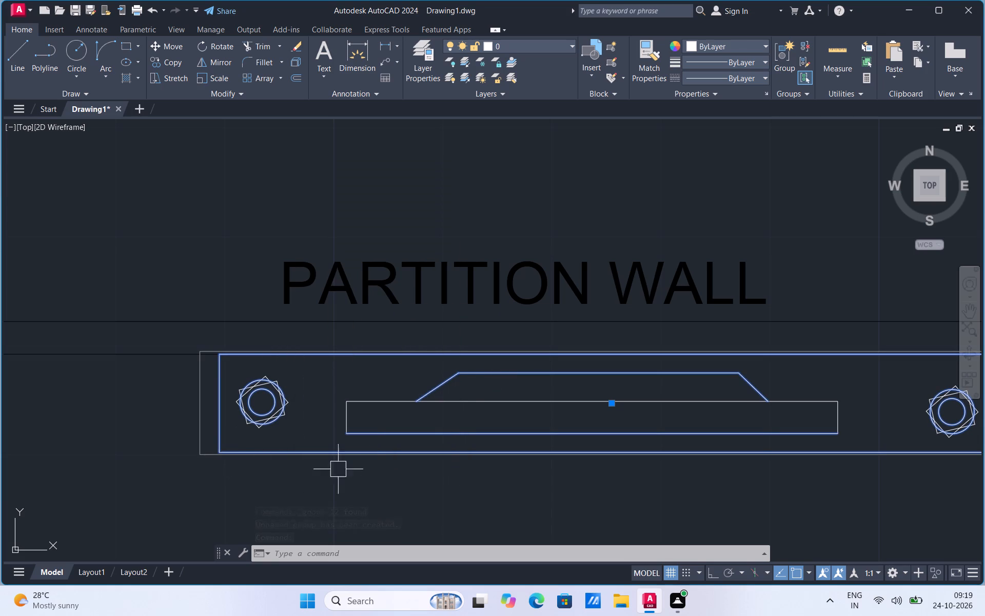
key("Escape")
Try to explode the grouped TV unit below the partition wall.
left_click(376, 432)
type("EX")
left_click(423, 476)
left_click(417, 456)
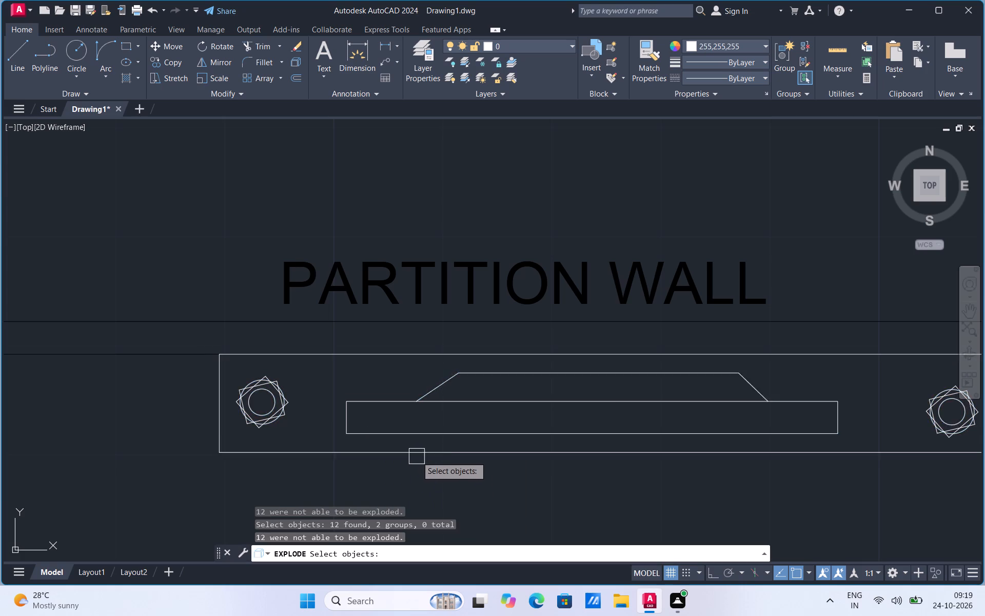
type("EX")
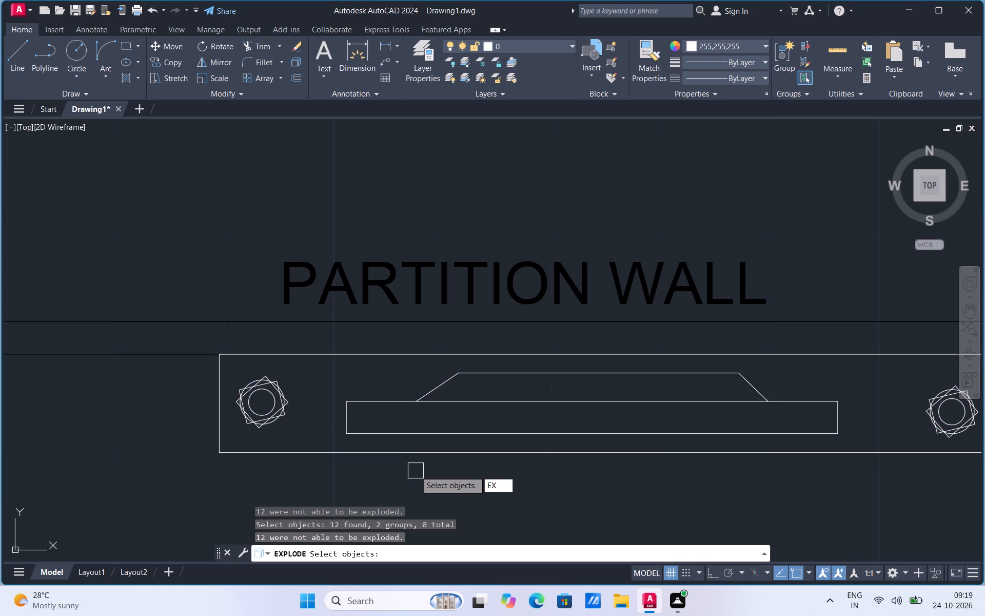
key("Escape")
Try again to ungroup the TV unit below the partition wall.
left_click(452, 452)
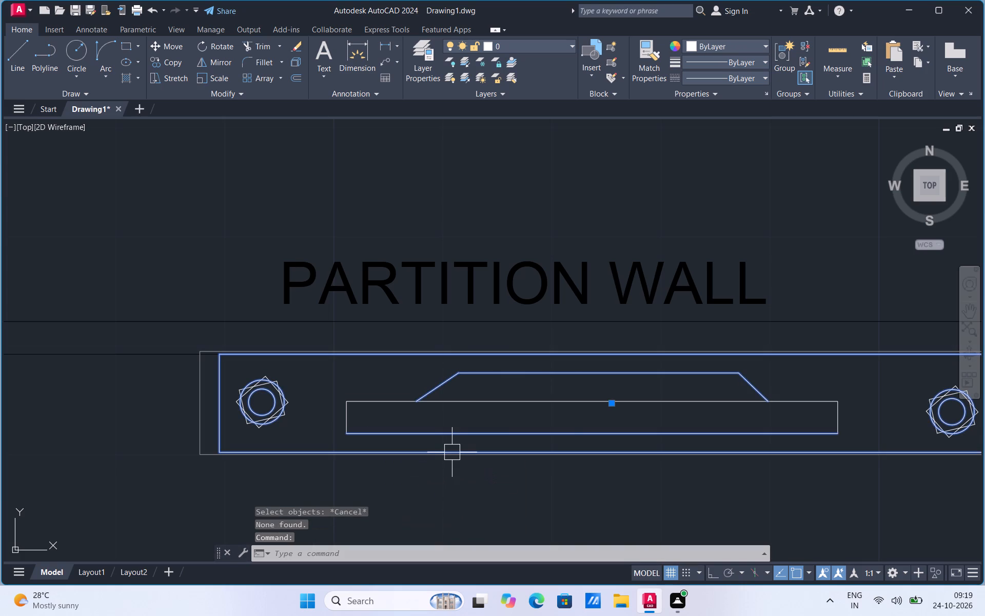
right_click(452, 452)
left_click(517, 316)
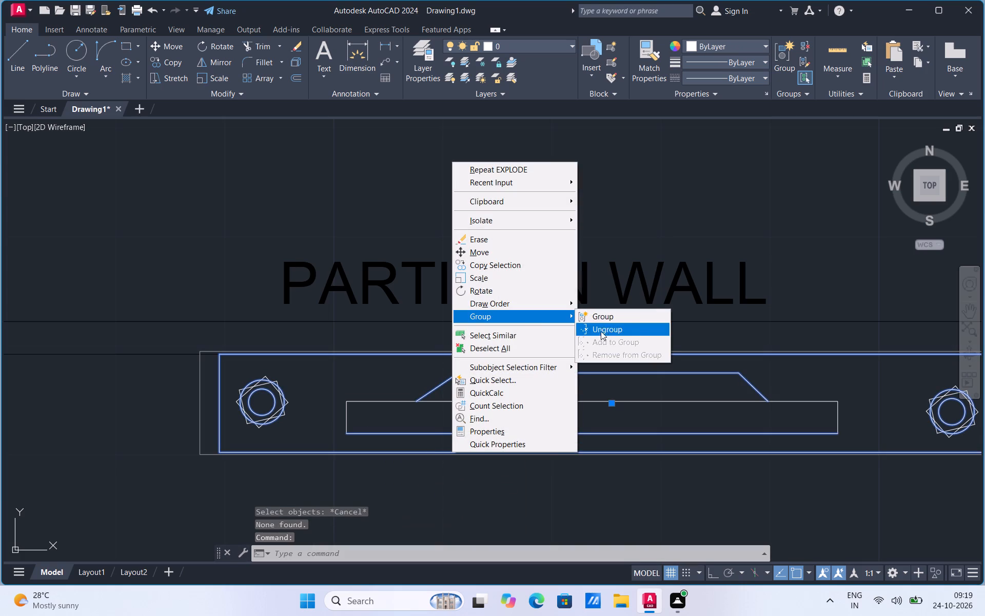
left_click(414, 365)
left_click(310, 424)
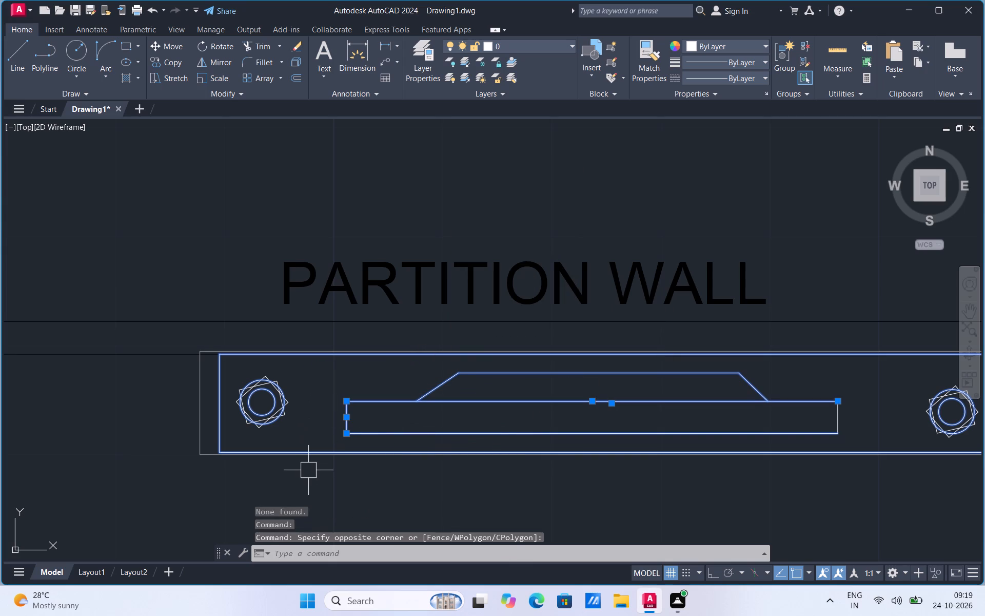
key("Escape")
Set the current colour to Red and draw a short slanted sample line above the partition wall's TV unit.
left_click(691, 47)
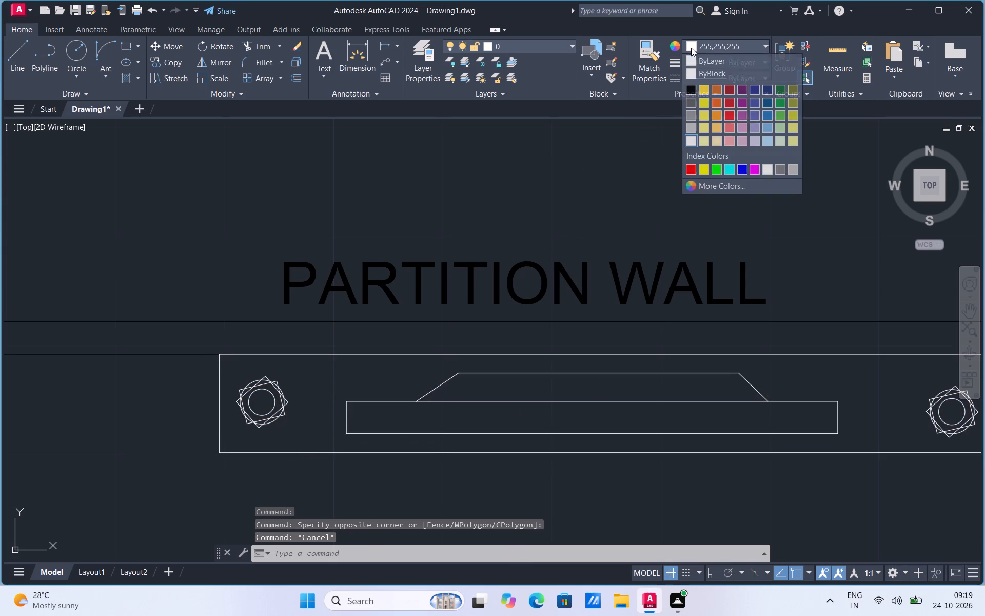
left_click(694, 169)
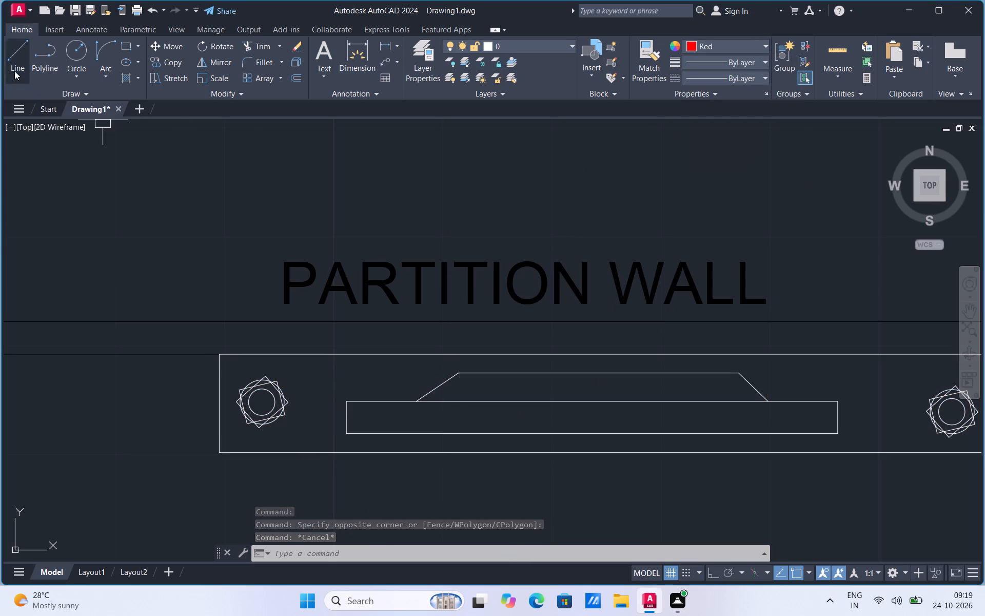
left_click(14, 68)
left_click_drag(150, 293, 153, 282)
left_click(187, 198)
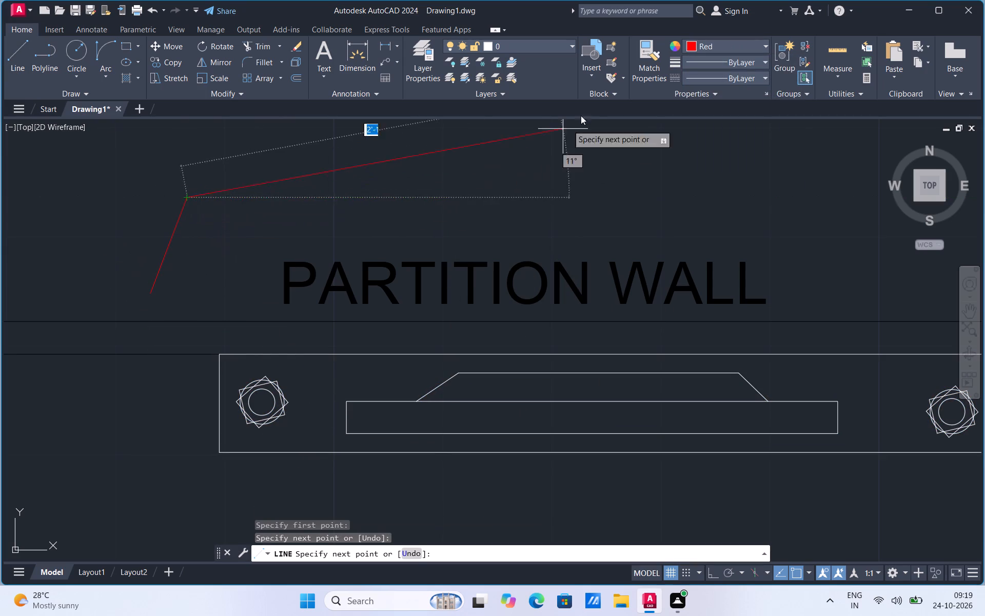
key("Escape")
Match the red sample line's properties onto the grouped TV unit below the partition wall, including its left round fitting.
left_click(642, 74)
left_click(182, 238)
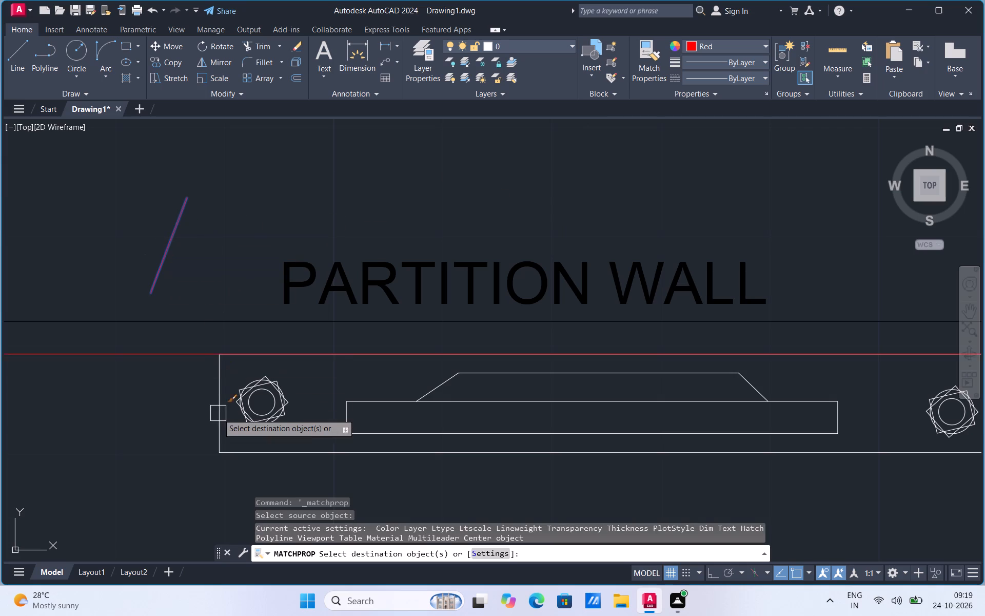
scroll(237, 433, "up", 1)
left_click(233, 438)
left_click(357, 340)
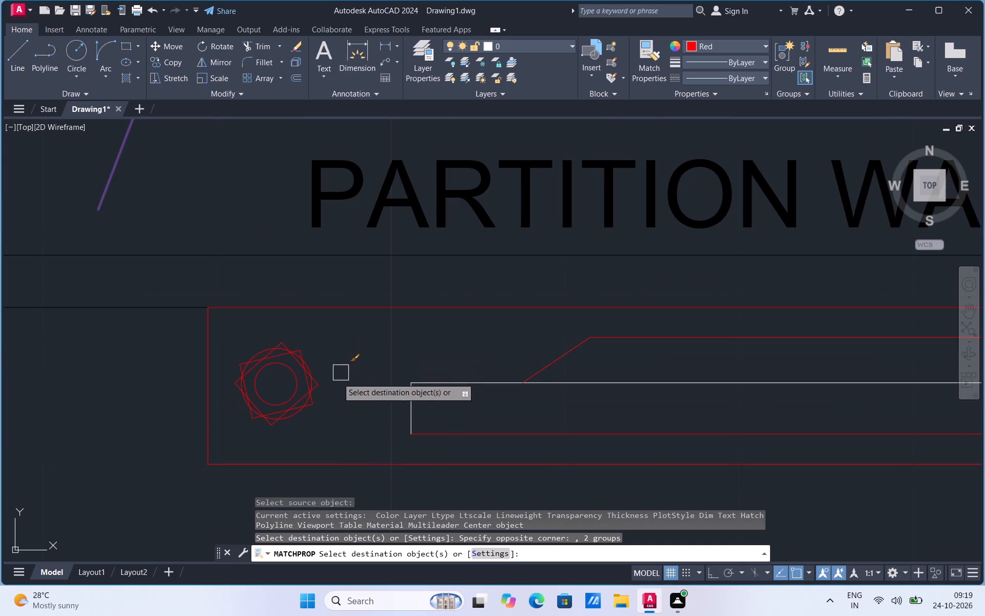
scroll(313, 405, "down", 3)
key("Escape")
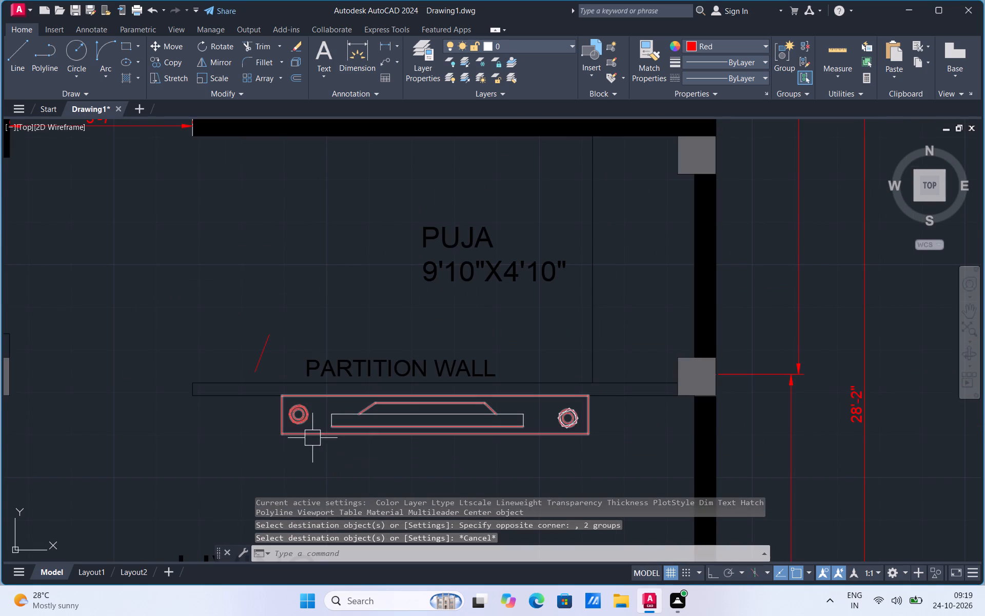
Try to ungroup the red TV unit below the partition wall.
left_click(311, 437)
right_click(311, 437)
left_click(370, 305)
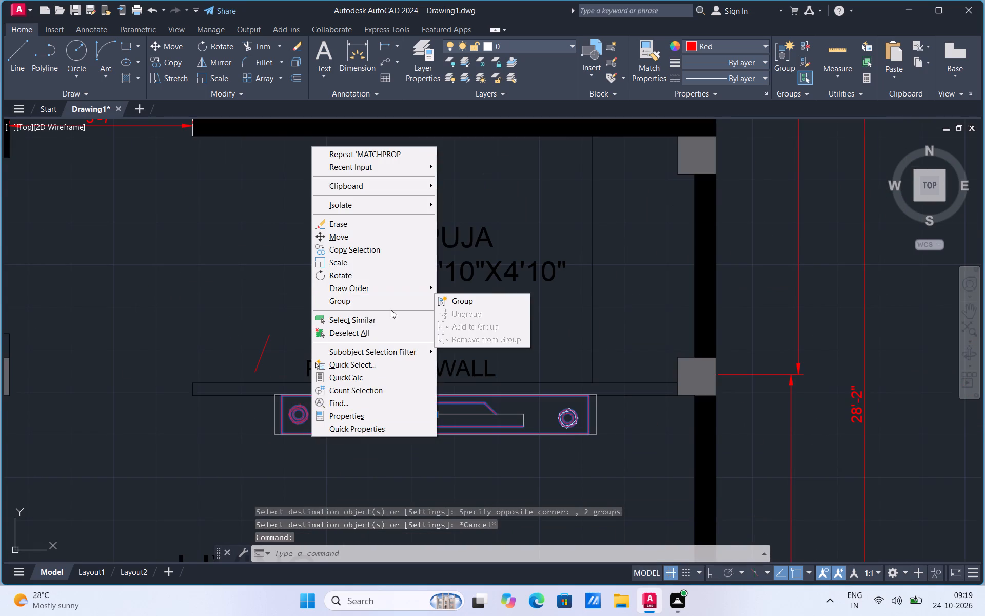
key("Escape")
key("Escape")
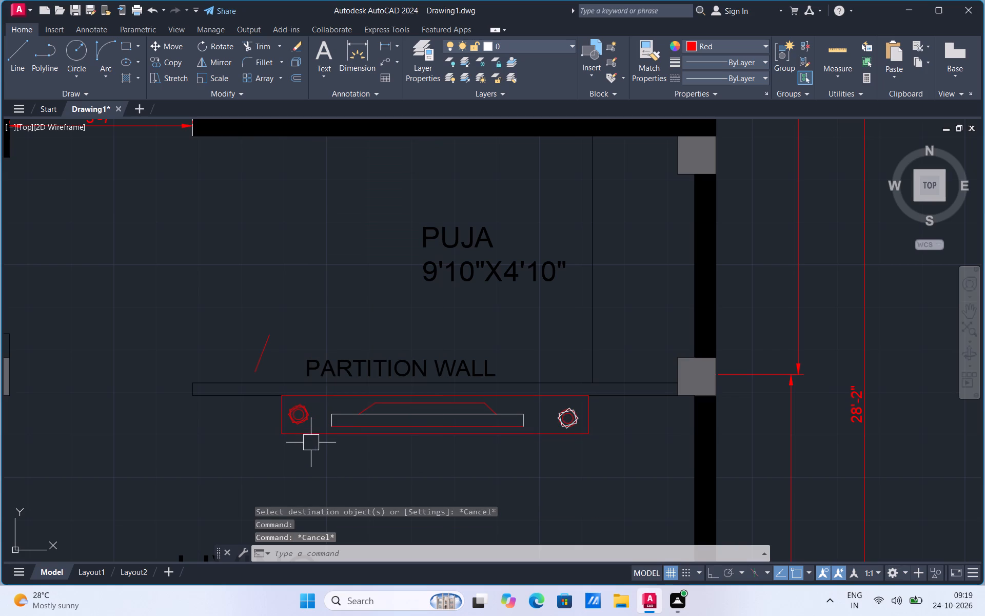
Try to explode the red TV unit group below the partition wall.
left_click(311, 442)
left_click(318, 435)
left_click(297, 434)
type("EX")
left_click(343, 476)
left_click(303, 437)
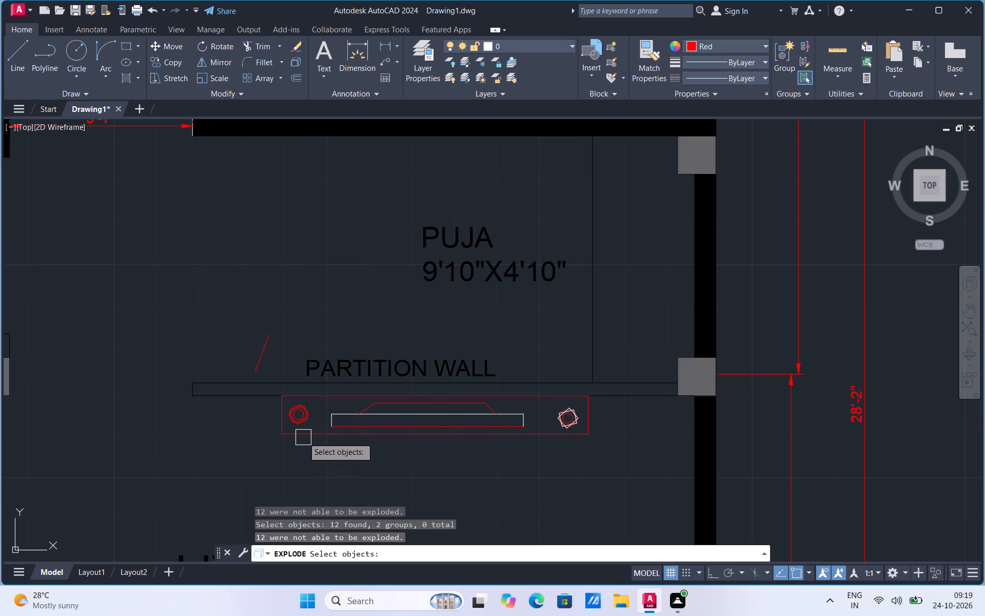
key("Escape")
Erase the short red sample line above the partition wall.
left_click(263, 355)
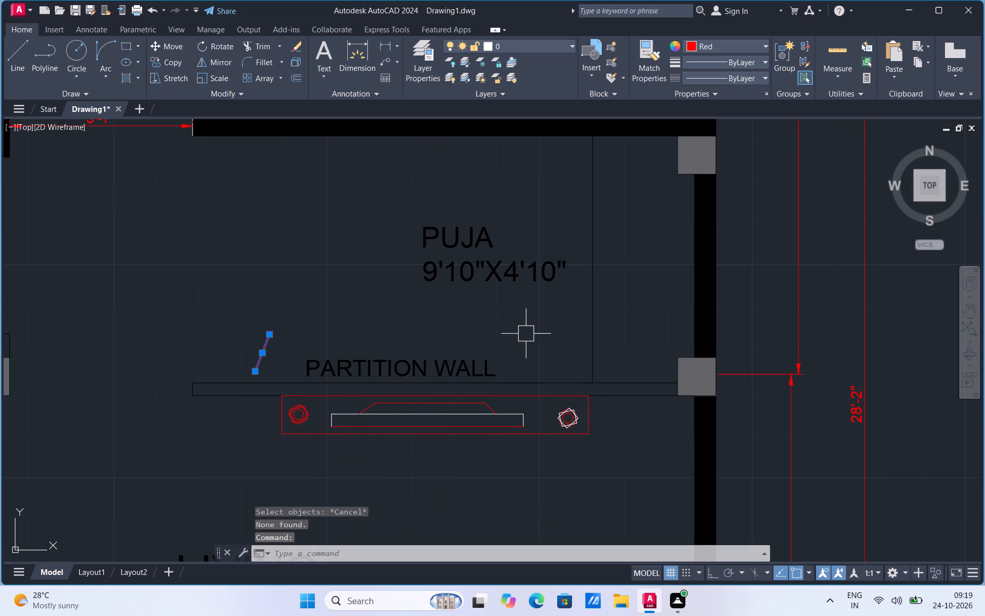
key("Delete")
Set the current colour to 0,0,0 and match the BREAKFAST TABLE text's properties onto the FIXED VERANDHA 13'0"X8'0" label.
scroll(529, 333, "down", 4)
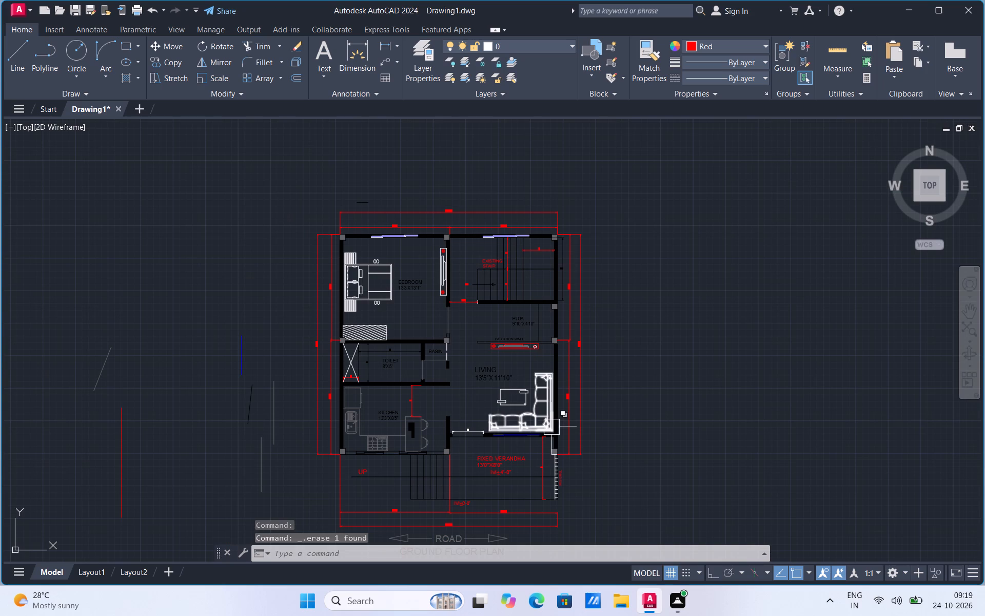
scroll(572, 472, "up", 3)
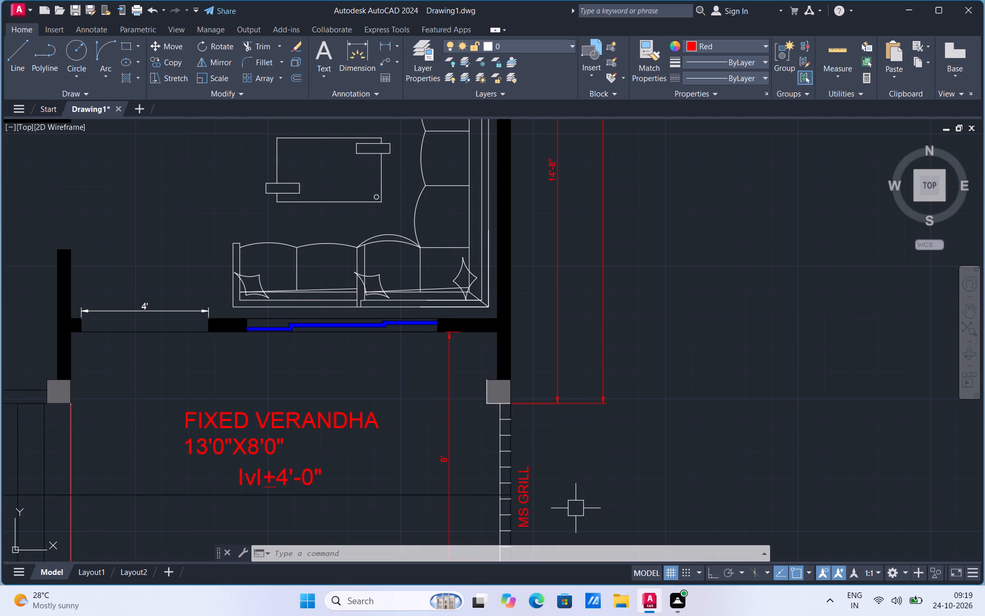
scroll(588, 424, "down", 1)
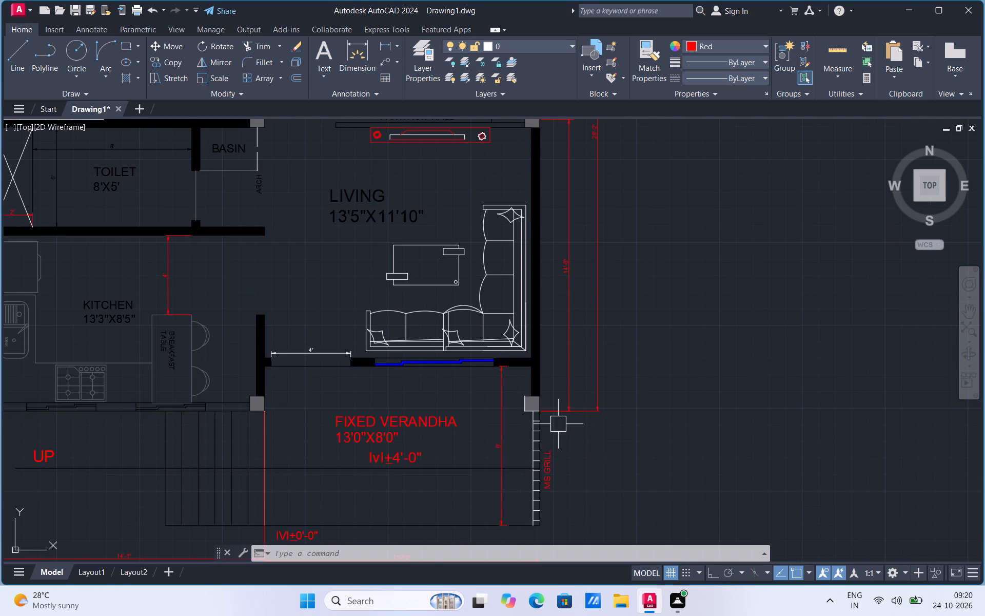
scroll(558, 410, "down", 1)
scroll(483, 433, "up", 2)
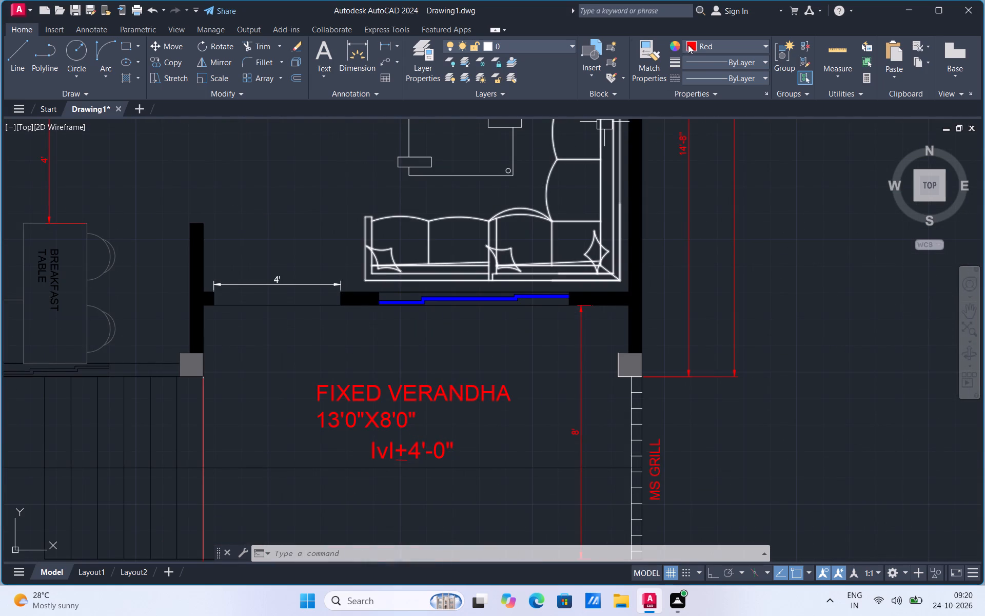
left_click(690, 45)
left_click(692, 89)
left_click(654, 73)
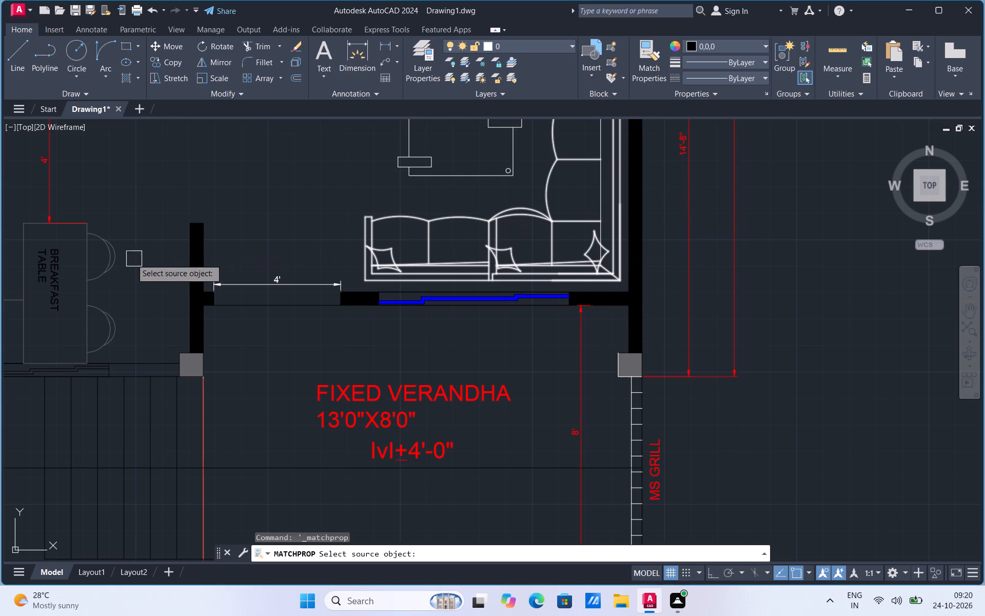
left_click(54, 262)
left_click(403, 393)
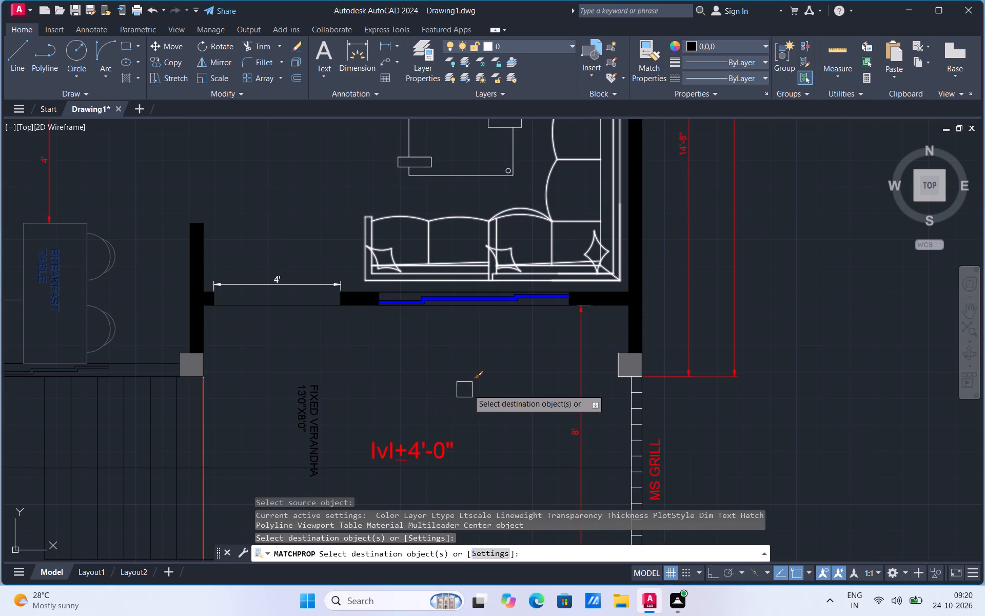
key("Escape")
Scale up the vertical FIXED VERANDHA 13'0"X8'0" label by eye, from a base point near its lower end.
left_click(318, 413)
right_click(318, 413)
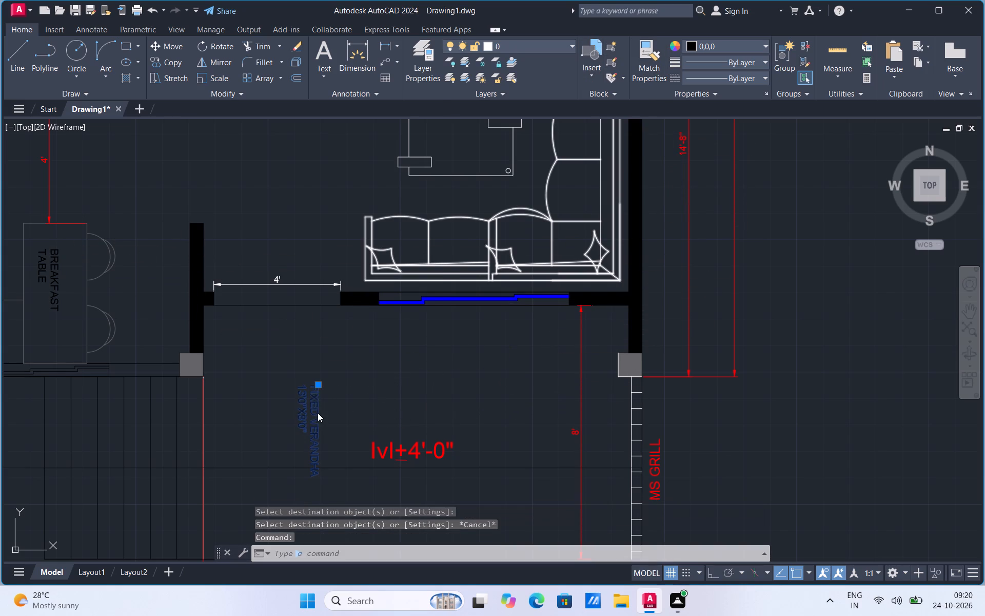
left_click(352, 216)
scroll(373, 300, "down", 1)
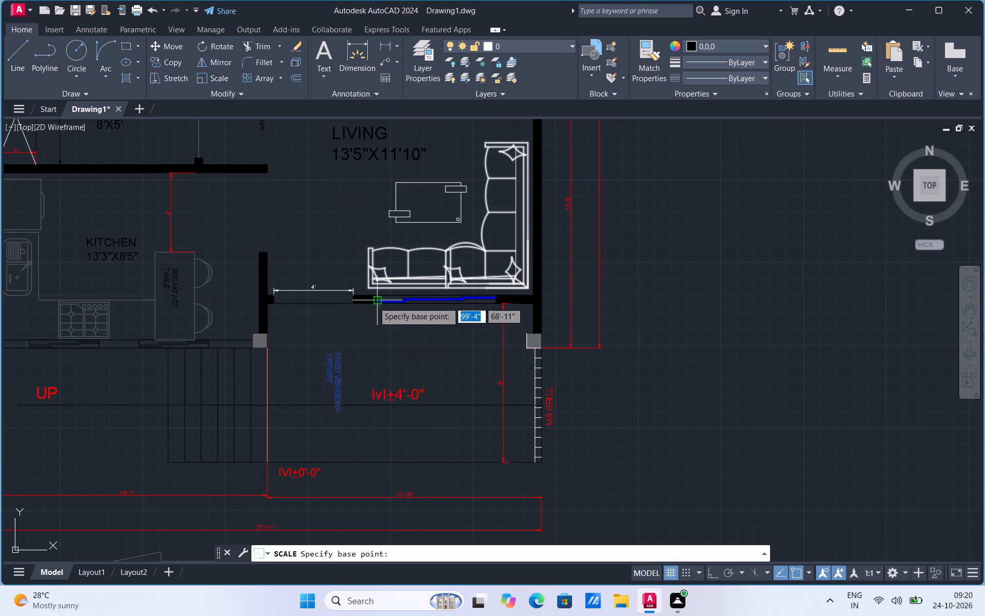
left_click(342, 407)
scroll(370, 328, "down", 3)
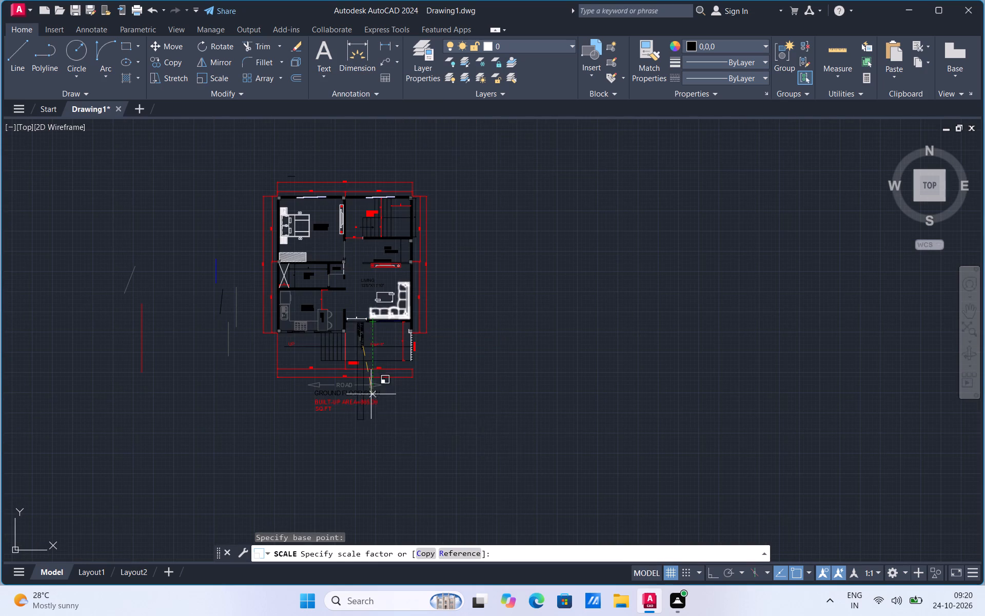
scroll(378, 370, "up", 2)
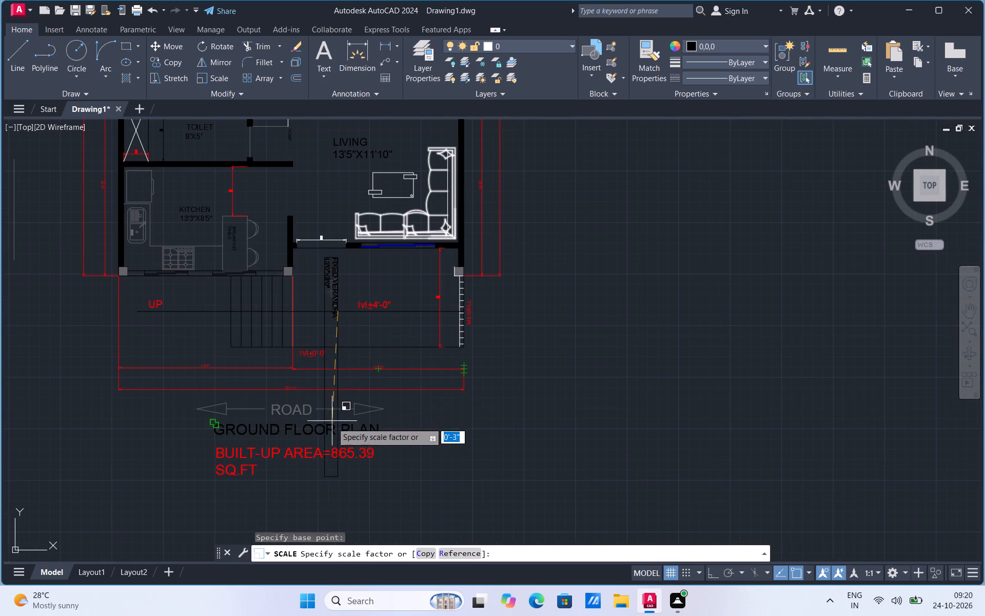
left_click(335, 444)
Rotate the FIXED VERANDHA label to read horizontally, with Ortho mode turned on.
left_click(332, 291)
right_click(332, 291)
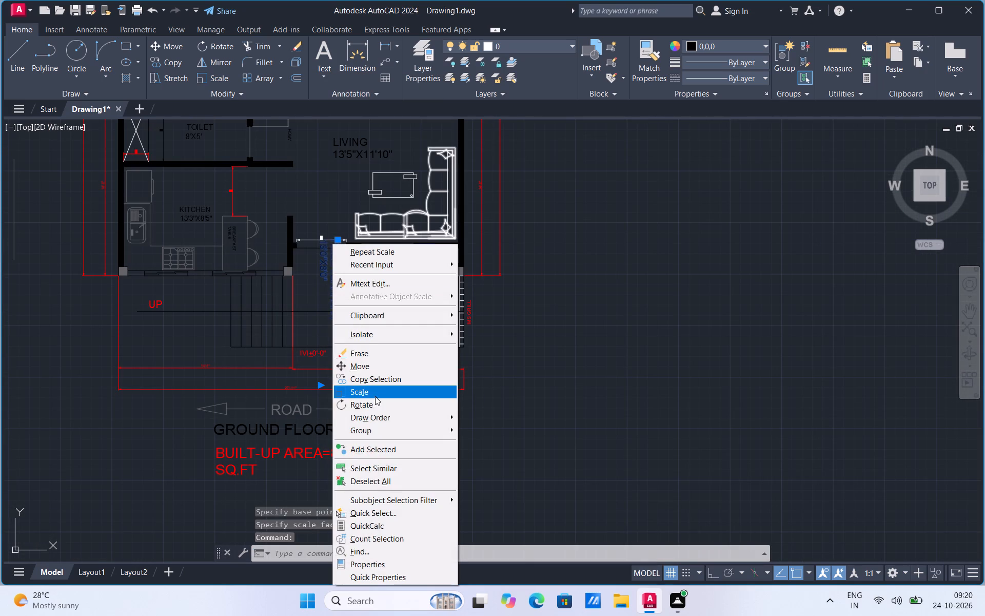
left_click(375, 401)
left_click(337, 339)
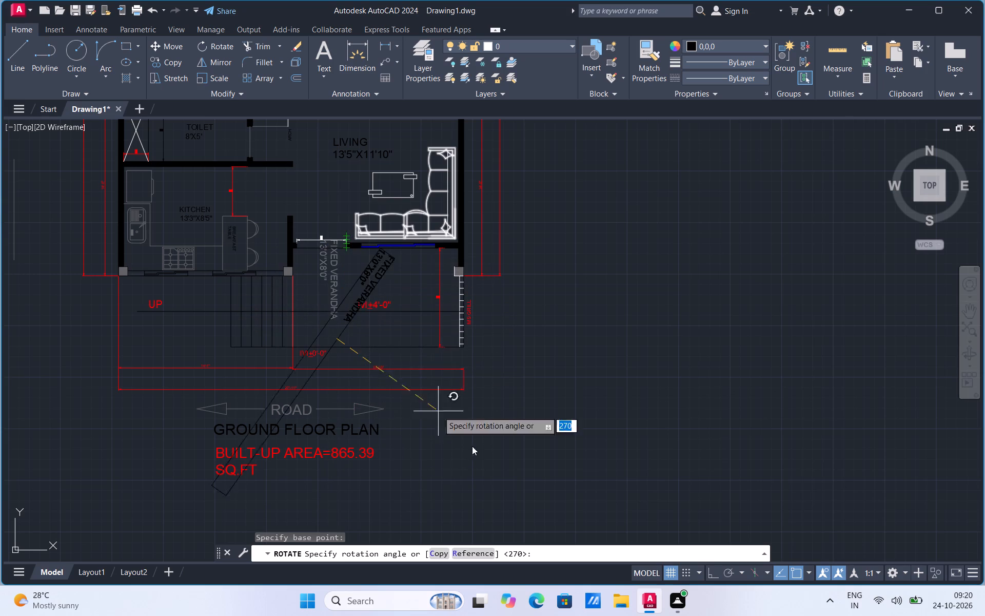
left_click(714, 579)
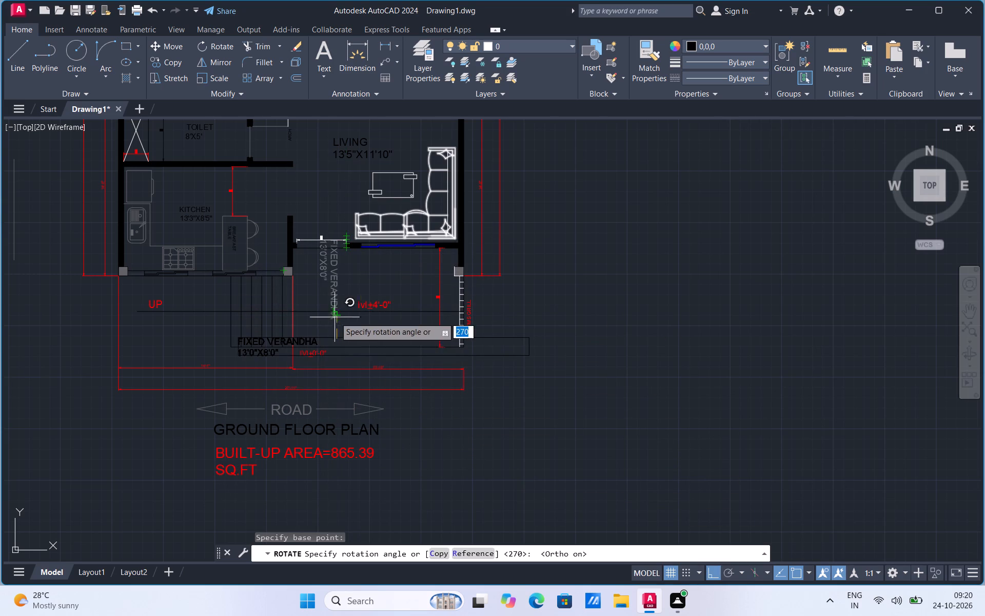
left_click(336, 303)
Turn Ortho off and move the FIXED VERANDHA label into the verandha, just above the lvl±4'-0" text.
left_click(313, 336)
right_click(313, 337)
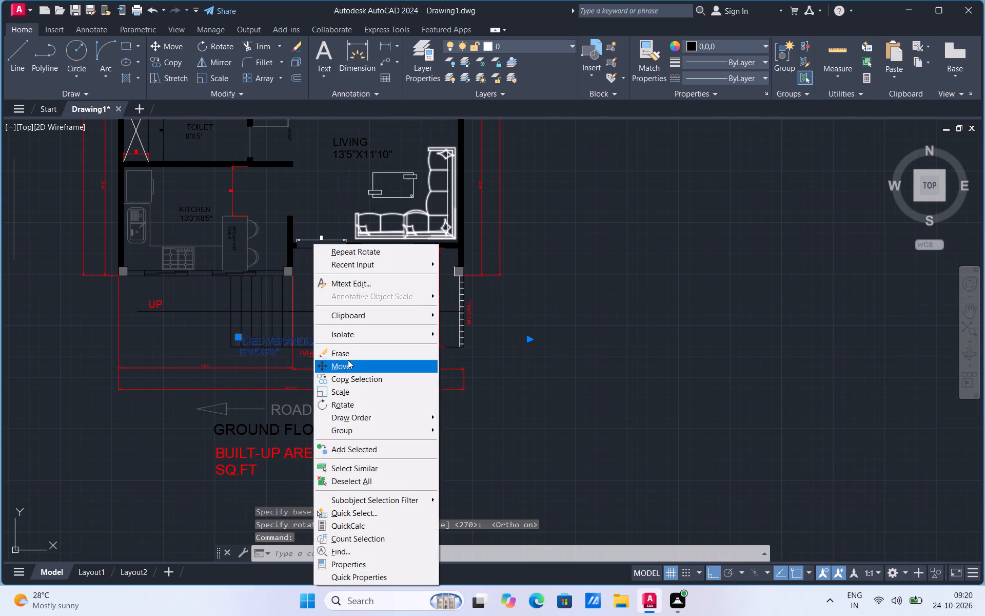
left_click(348, 364)
left_click(309, 352)
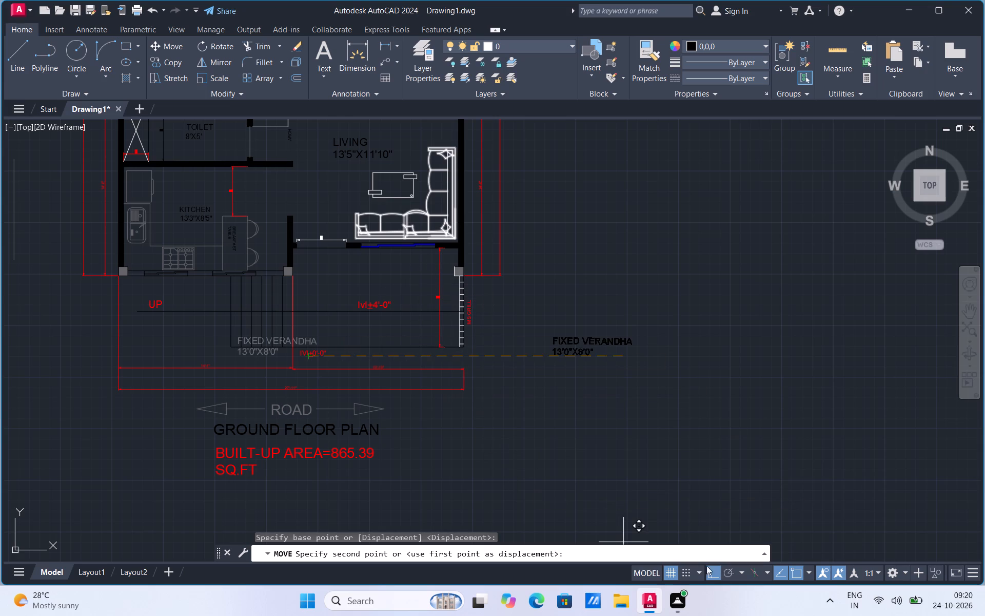
left_click(710, 573)
scroll(400, 293, "up", 3)
left_click(391, 311)
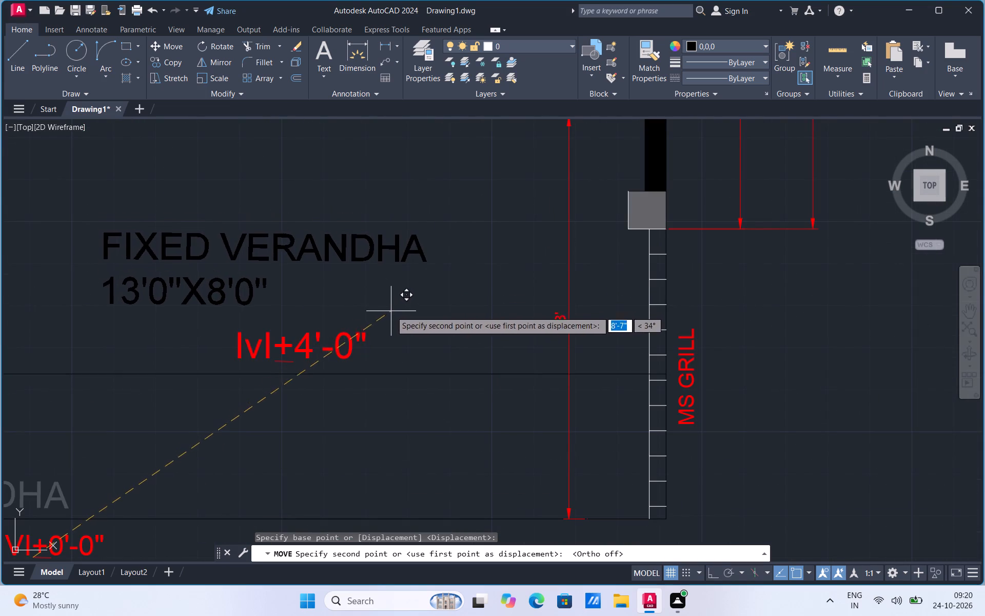
Erase the white dashed line closing the basin opening, between the column and the ARCH label.
scroll(491, 350, "down", 3)
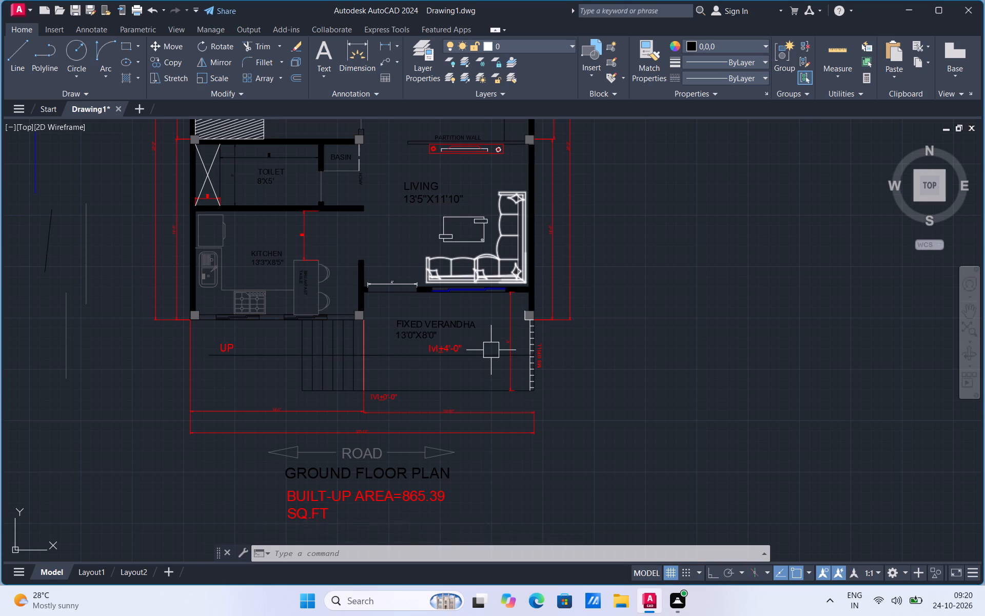
scroll(408, 391, "down", 2)
scroll(439, 268, "up", 2)
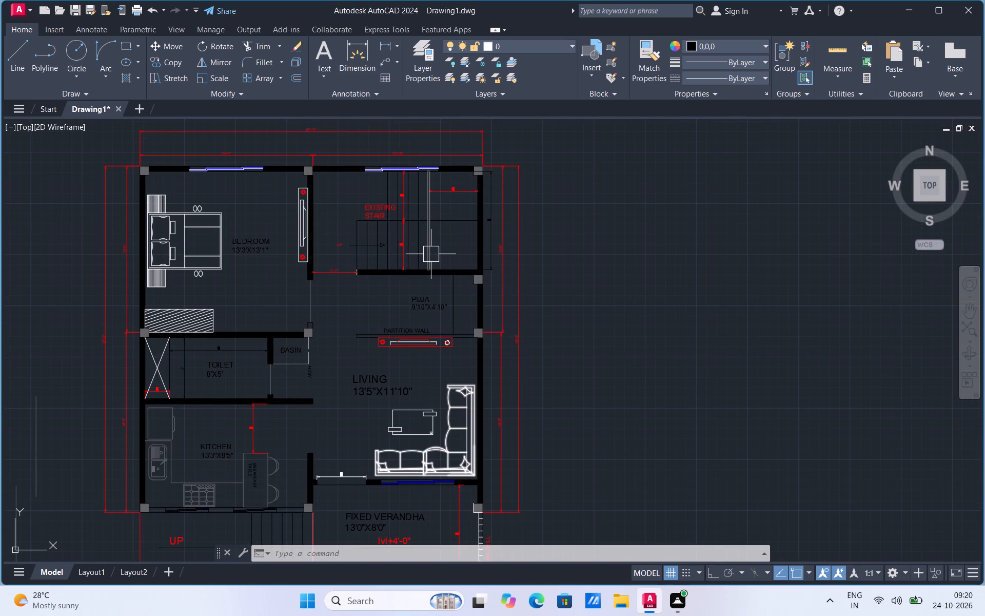
scroll(313, 361, "up", 2)
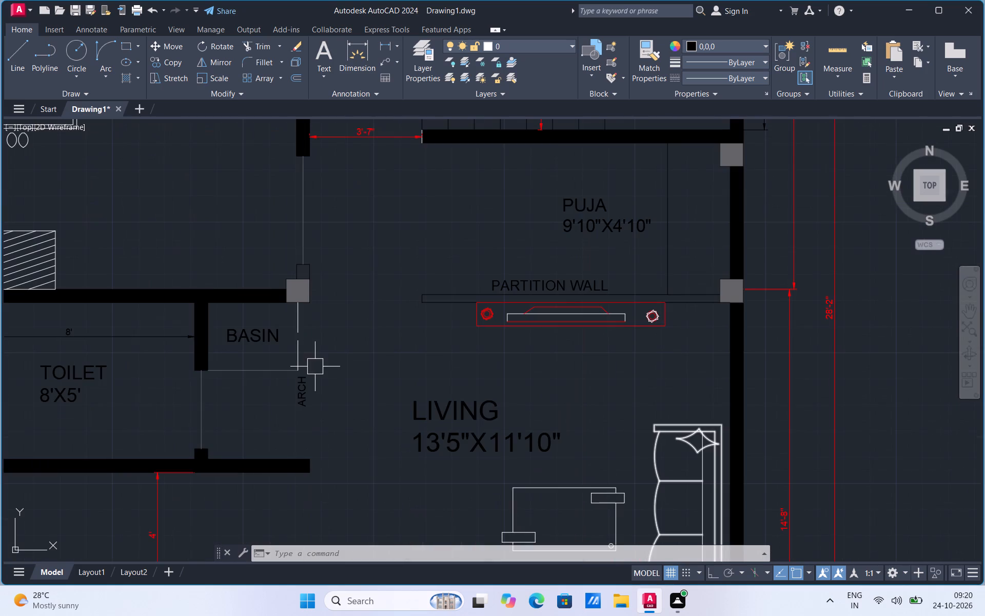
left_click(300, 339)
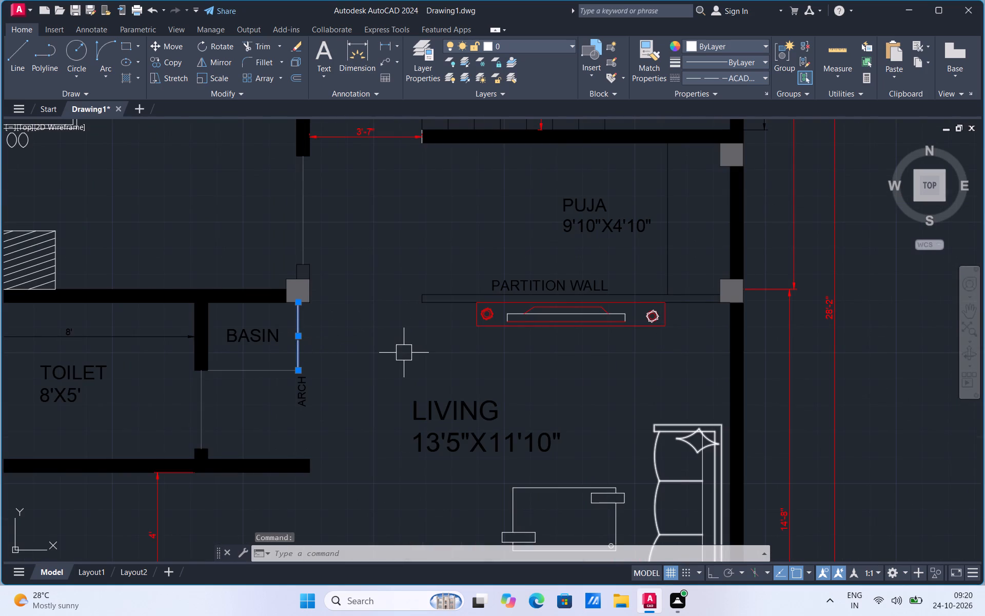
key("Delete")
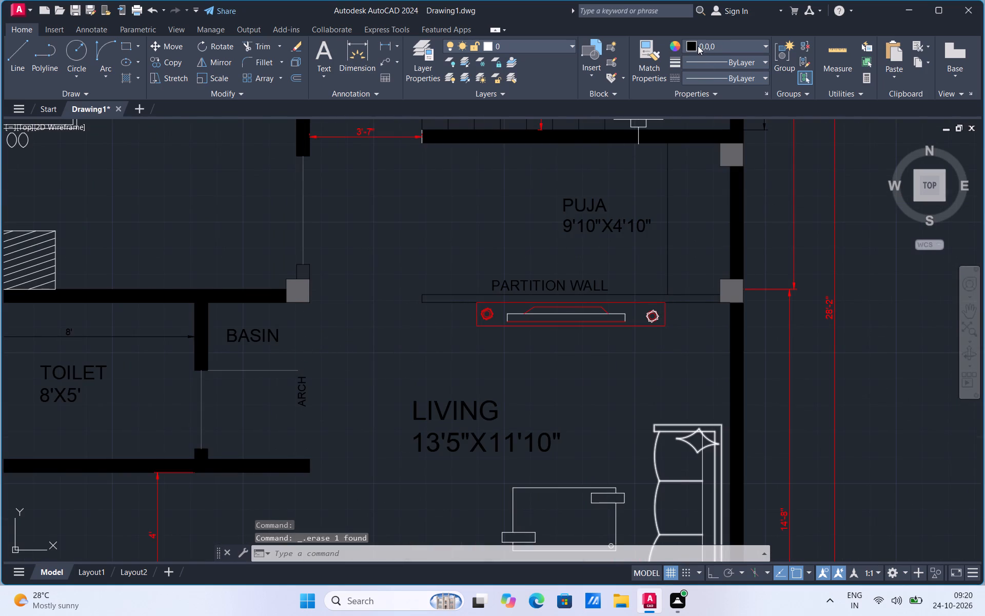
Draw a line in colour 99,100,102 with the ACAD dashed linetype from the basin's open corner up to the column.
left_click(693, 46)
left_click(689, 109)
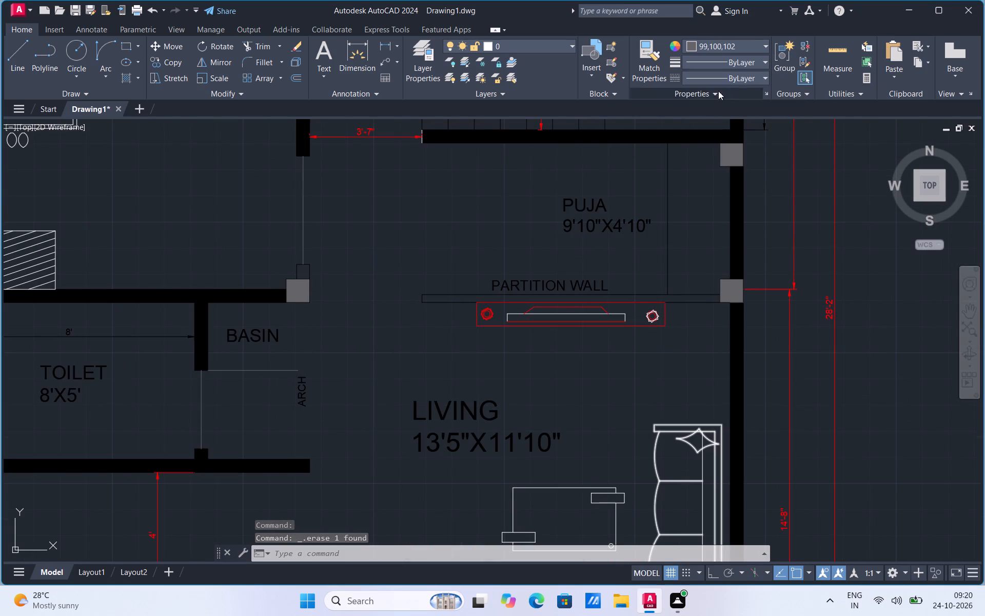
left_click(762, 79)
left_click(734, 119)
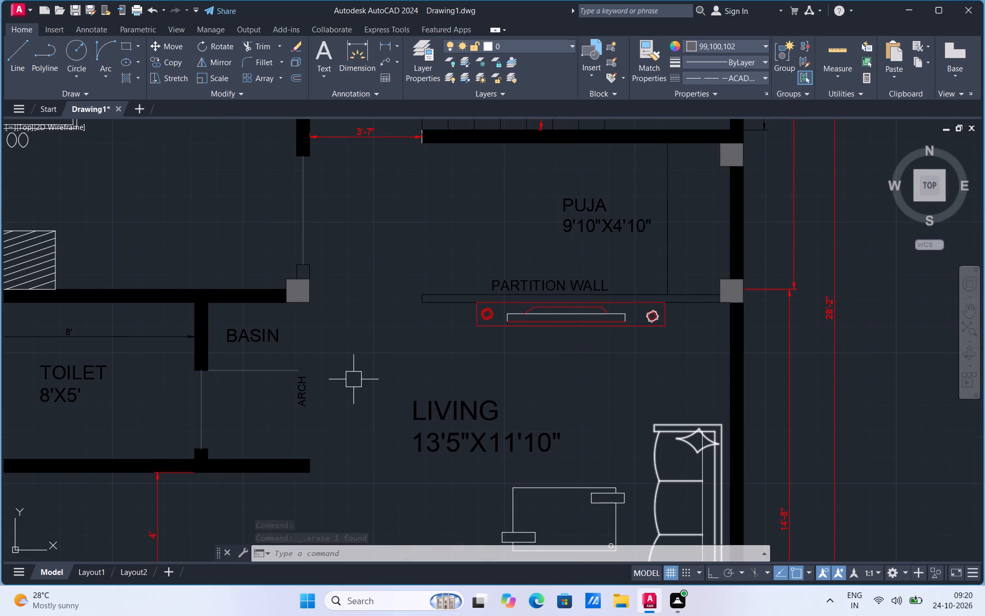
left_click(27, 72)
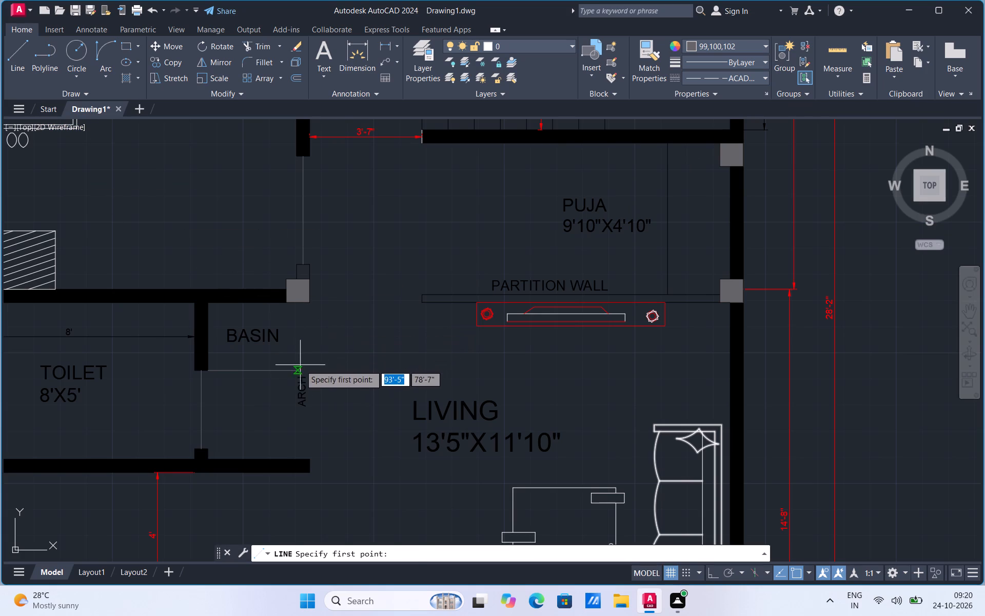
left_click_drag(299, 369, 300, 364)
left_click(298, 304)
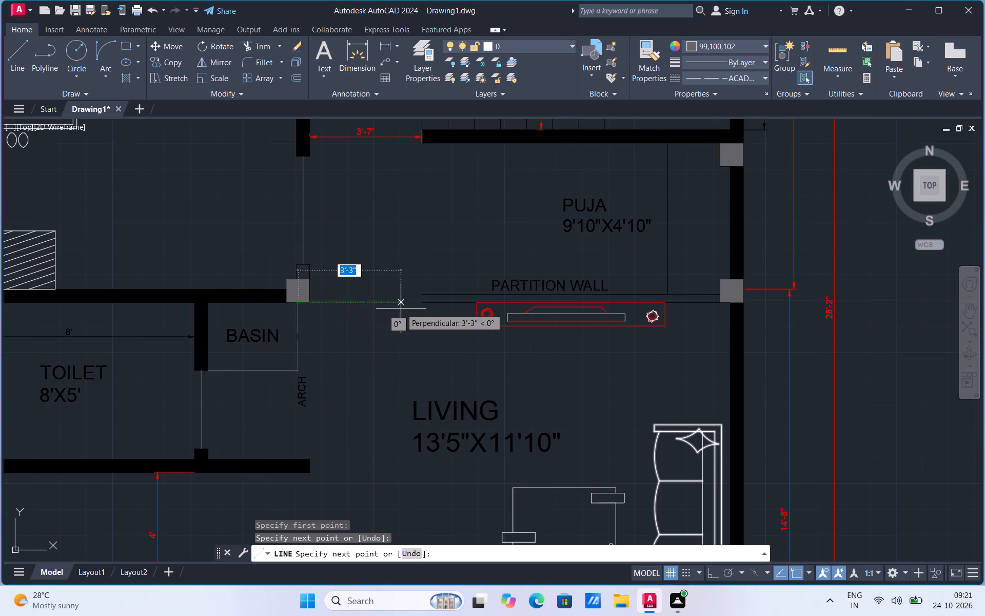
key("Escape")
Match the grey bedroom door-opening line's properties onto the toilet's two crossing diagonals and the hatched wardrobe in the bedroom.
scroll(410, 288, "down", 4)
scroll(407, 294, "up", 3)
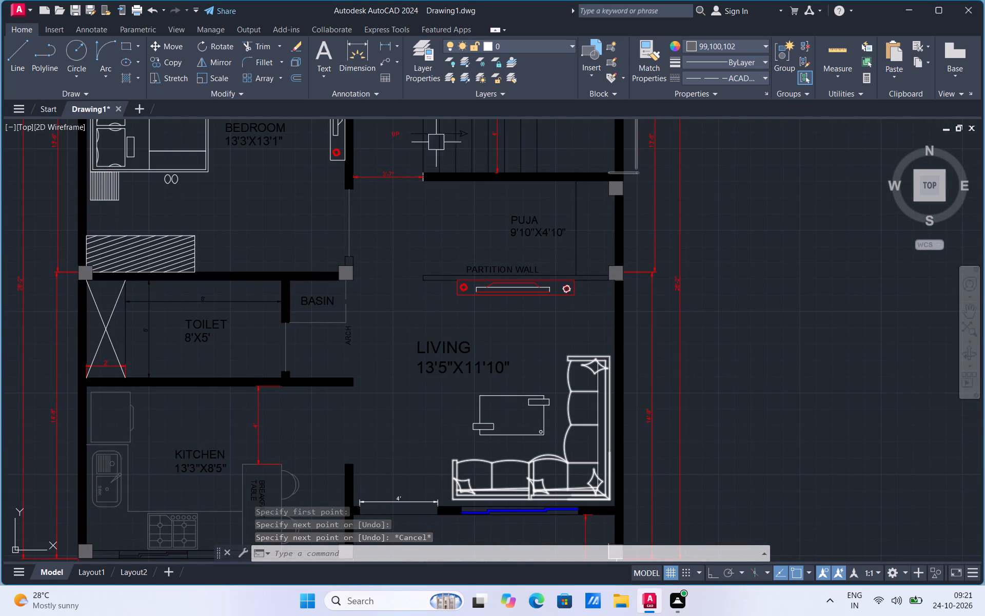
left_click(639, 77)
left_click(357, 233)
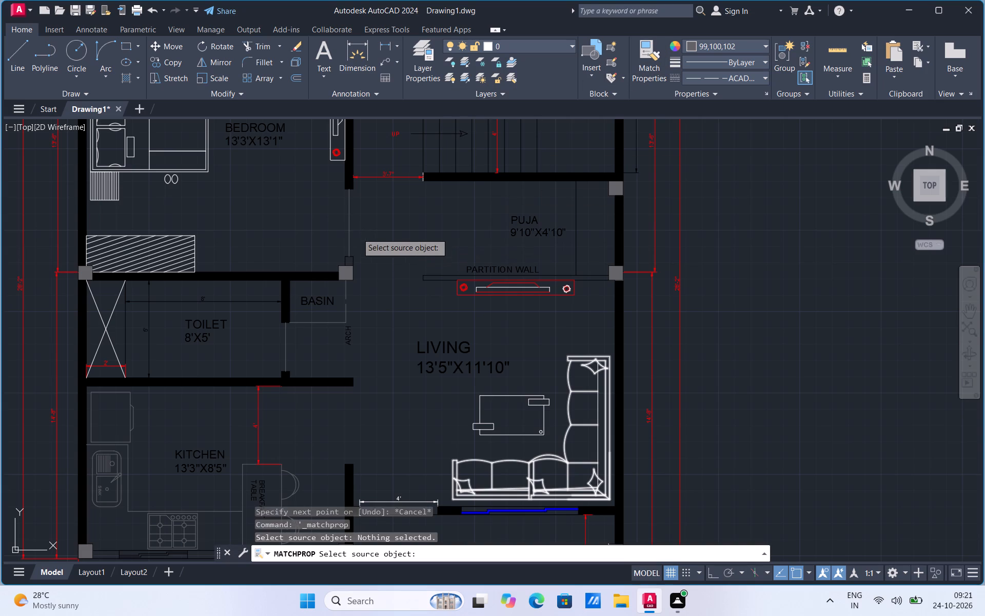
left_click(341, 235)
left_click(349, 233)
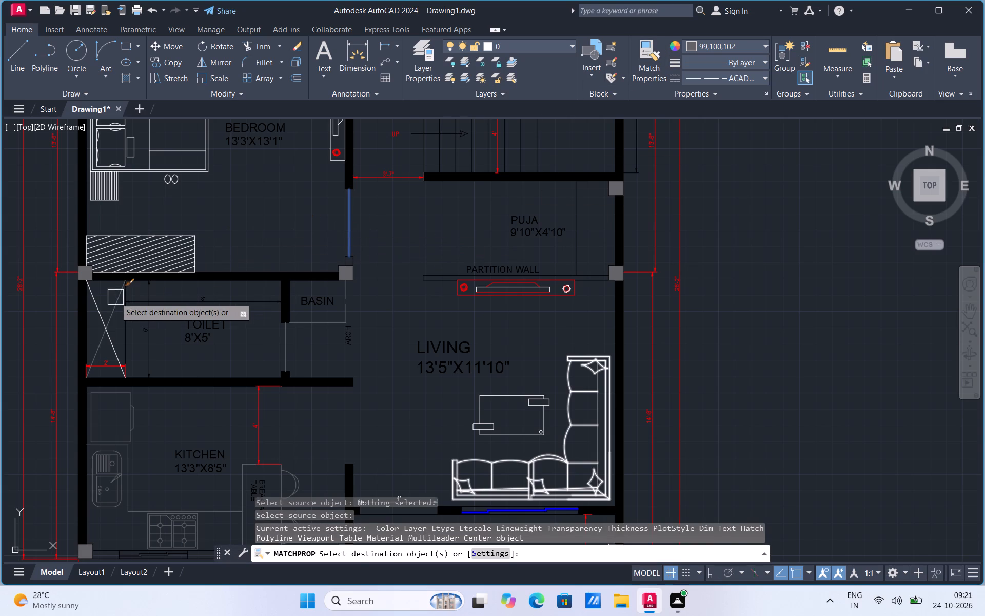
left_click(115, 299)
left_click(102, 314)
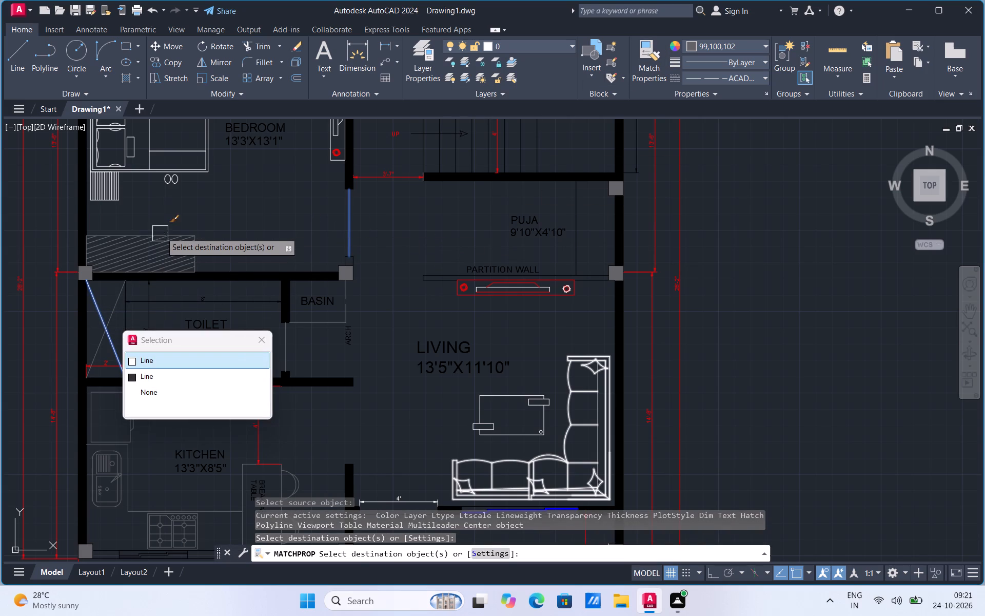
left_click(163, 231)
Match the grey door-opening line's properties onto the bed's outer outline, both pillow outlines, the narrow cushions and the upper blanket lines.
scroll(249, 248, "down", 1)
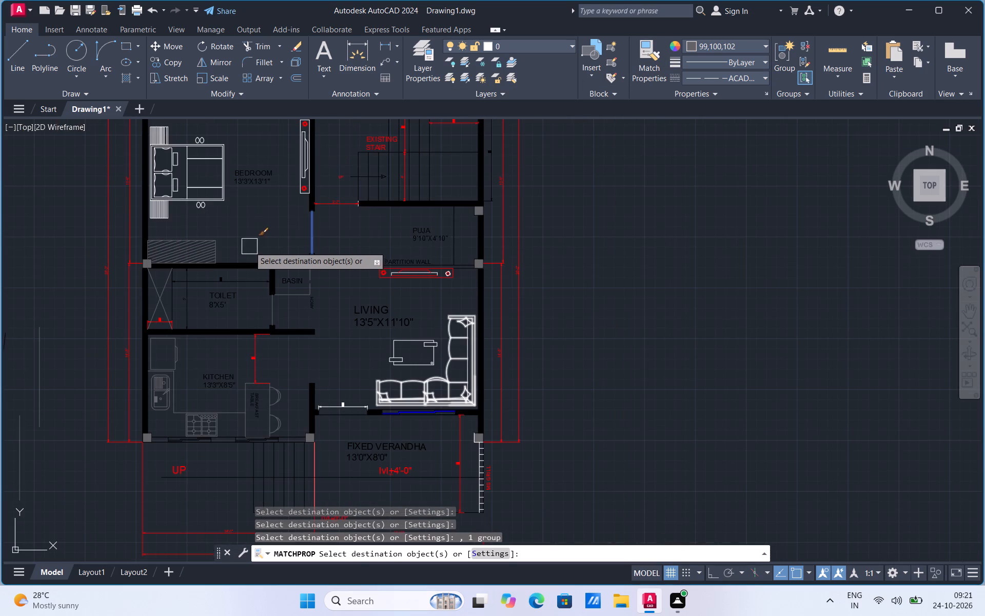
left_click(223, 203)
scroll(155, 155, "up", 4)
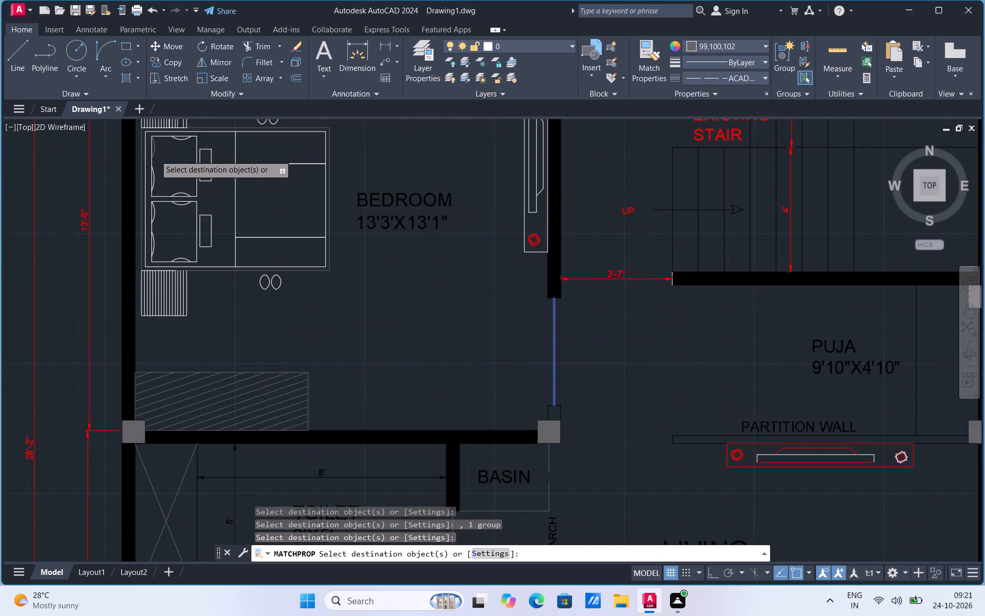
scroll(152, 158, "up", 2)
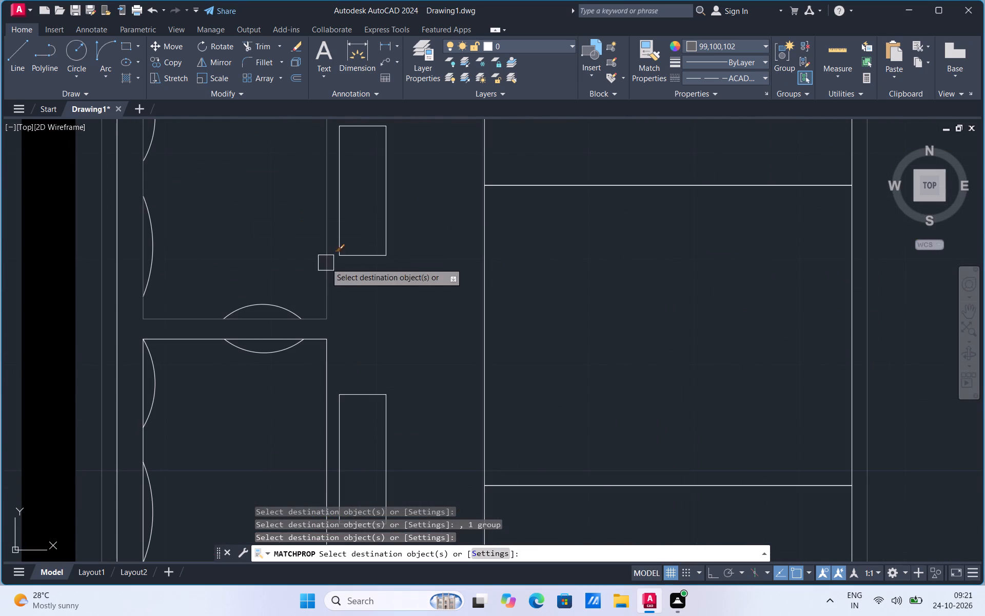
left_click(321, 282)
left_click(321, 341)
left_click(366, 254)
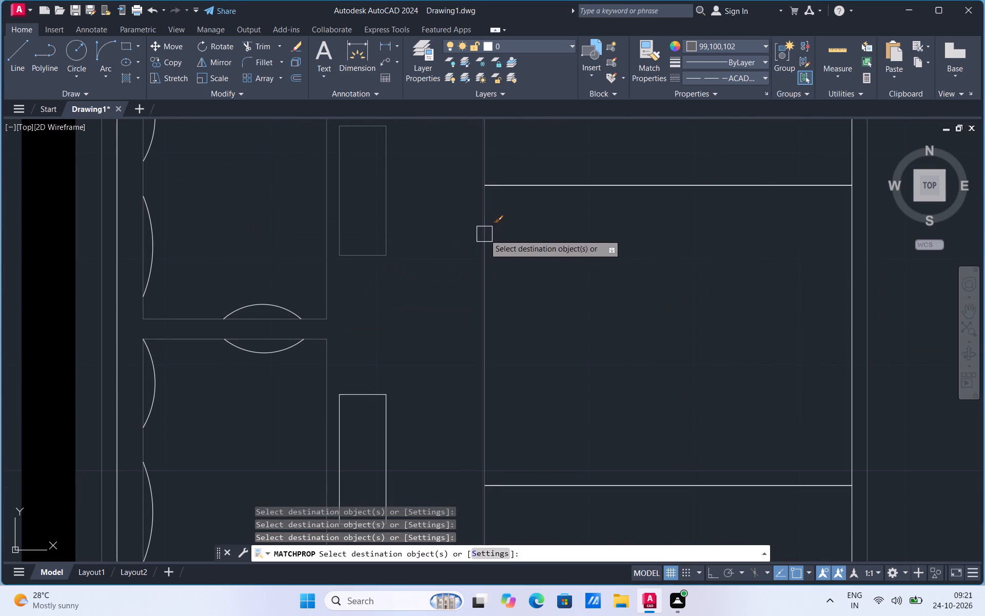
left_click(484, 234)
left_click(519, 187)
left_click(528, 475)
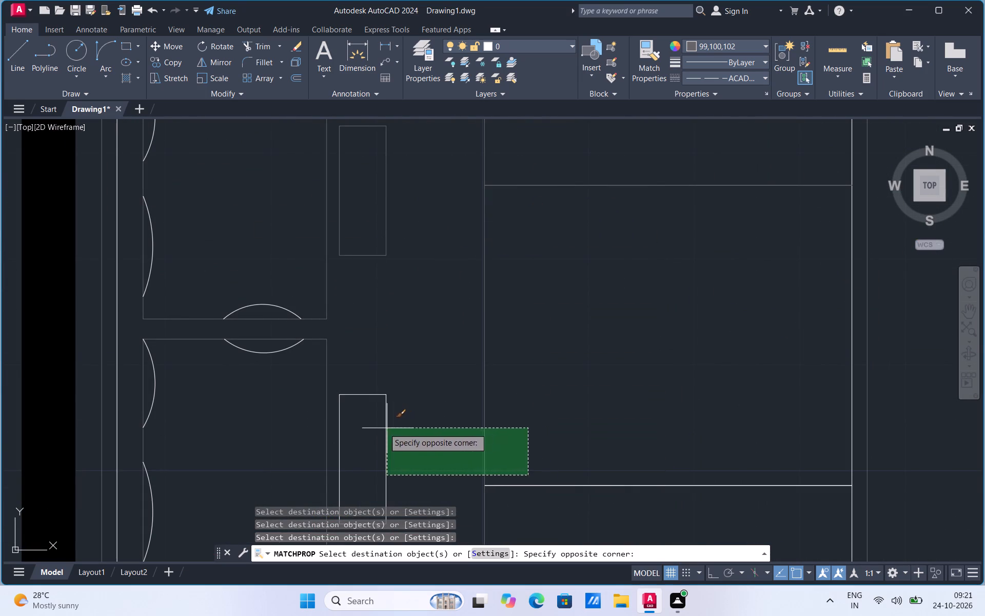
left_click(380, 427)
Match the same grey properties onto the curved arcs along the edges of the two pillows.
left_click(498, 476)
left_click(259, 353)
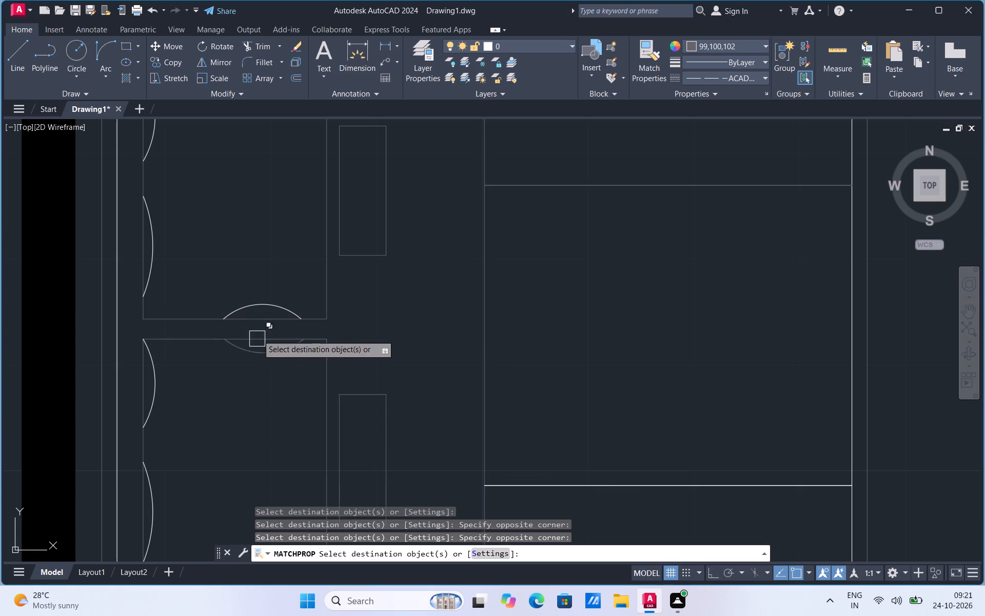
left_click(260, 297)
left_click(158, 388)
left_click_drag(148, 258, 154, 243)
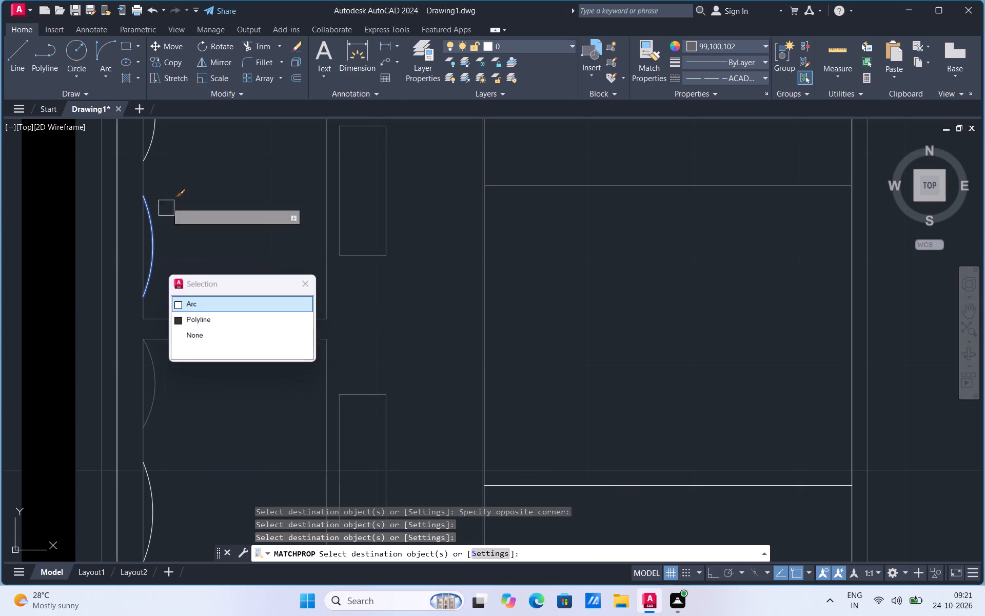
left_click_drag(155, 145, 158, 150)
scroll(221, 230, "down", 2)
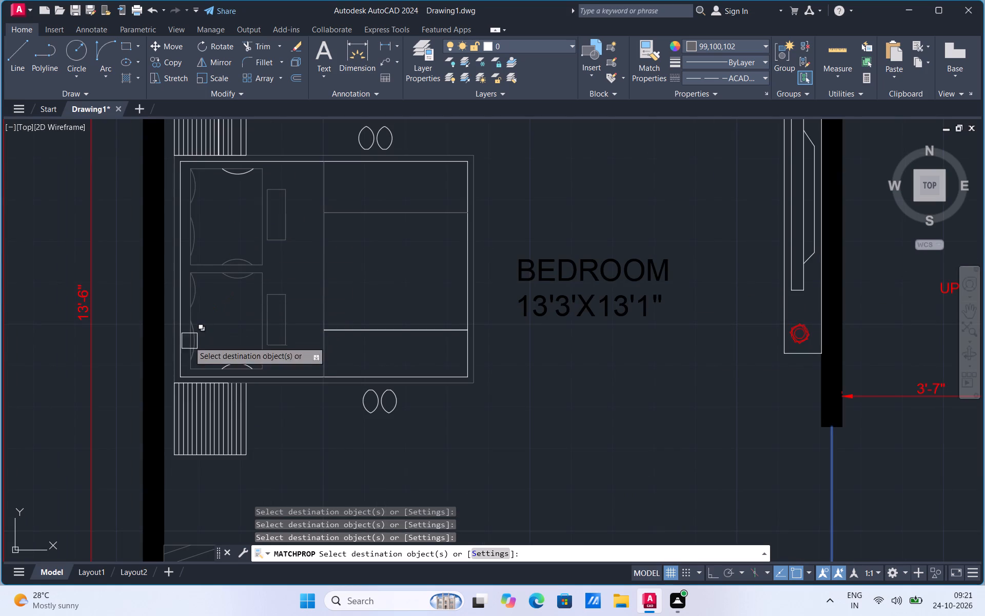
left_click(196, 341)
left_click(243, 178)
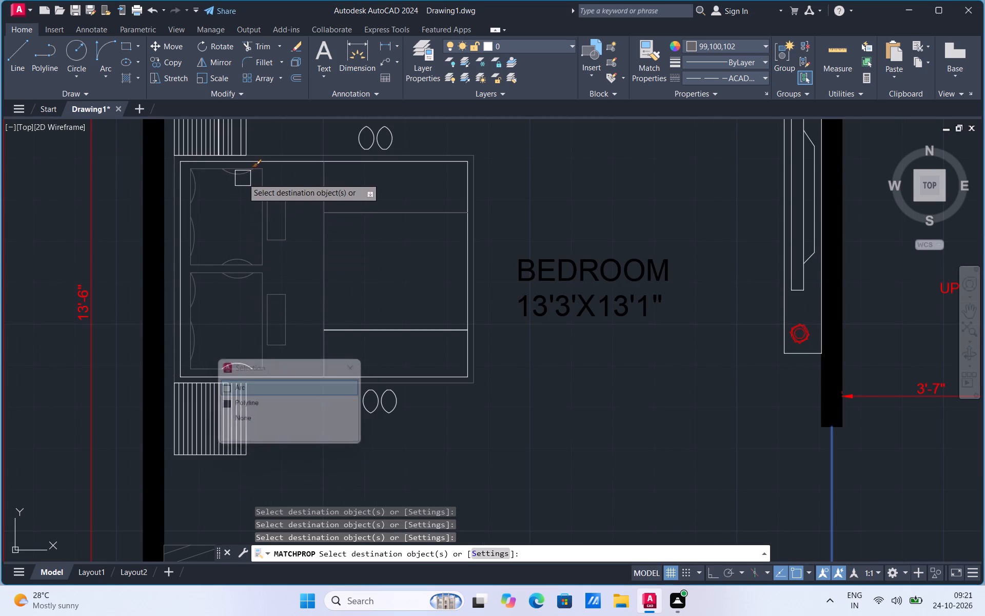
Match the grey properties onto both slipper pairs, the lower blanket line, the bed's inner outline and the last pillow arc.
left_click(380, 141)
left_click(383, 396)
left_click(384, 332)
left_click(357, 373)
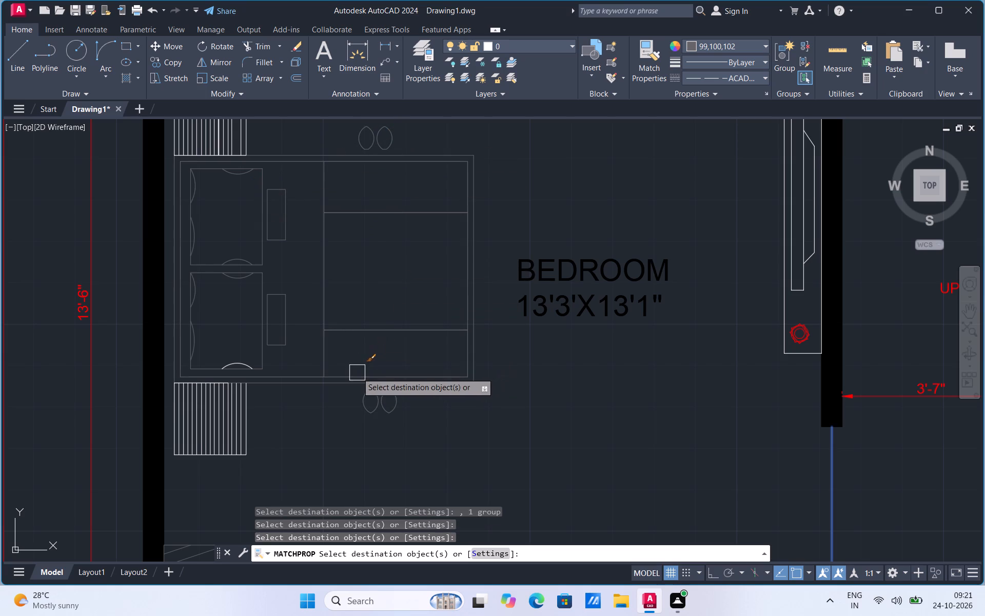
left_click(233, 364)
scroll(376, 354, "down", 2)
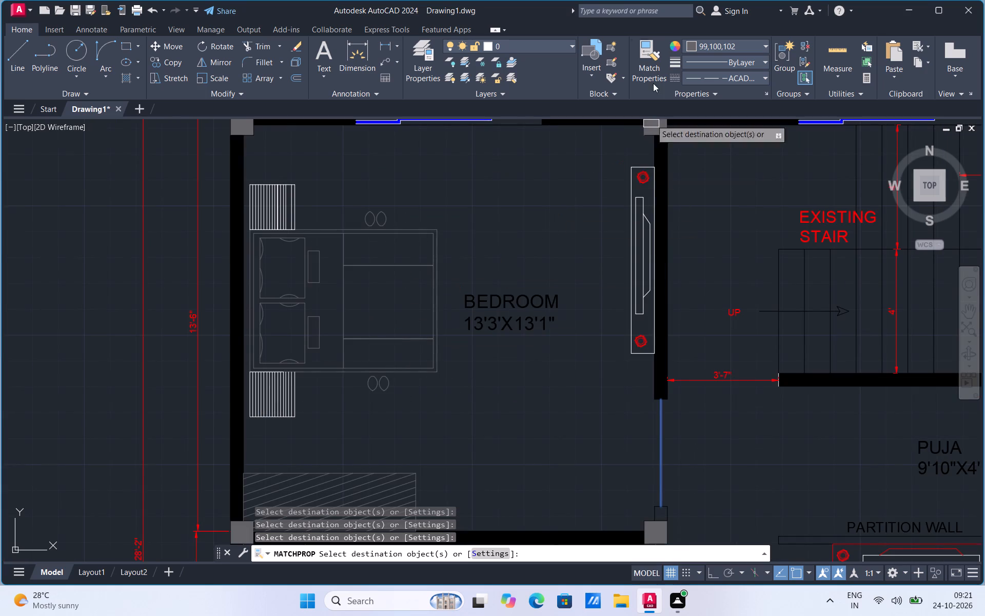
Set the current colour to index 8 and draw a sample line about 3'-4" long outside the bedroom's outer wall.
left_click(689, 45)
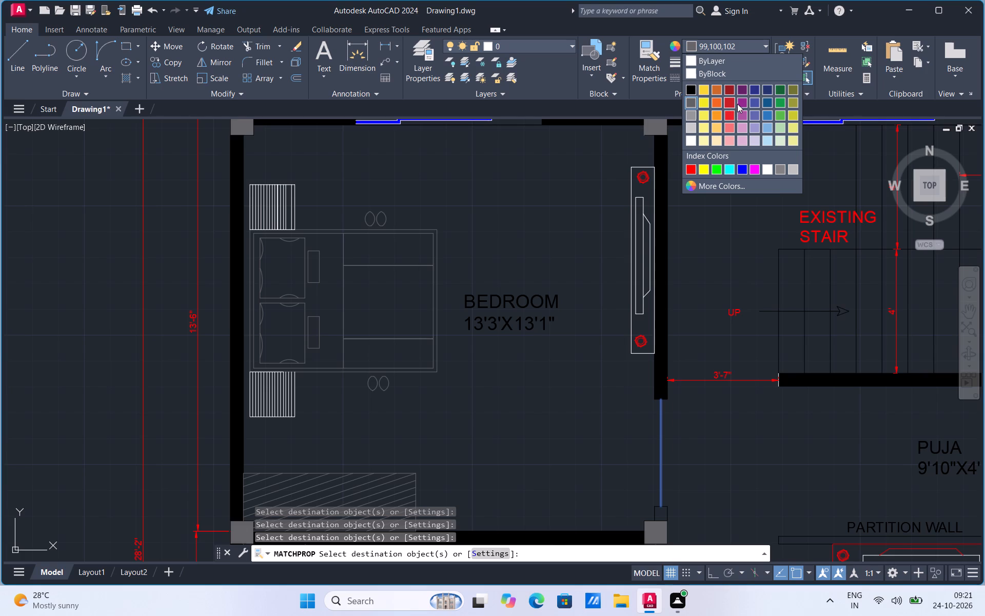
left_click(783, 169)
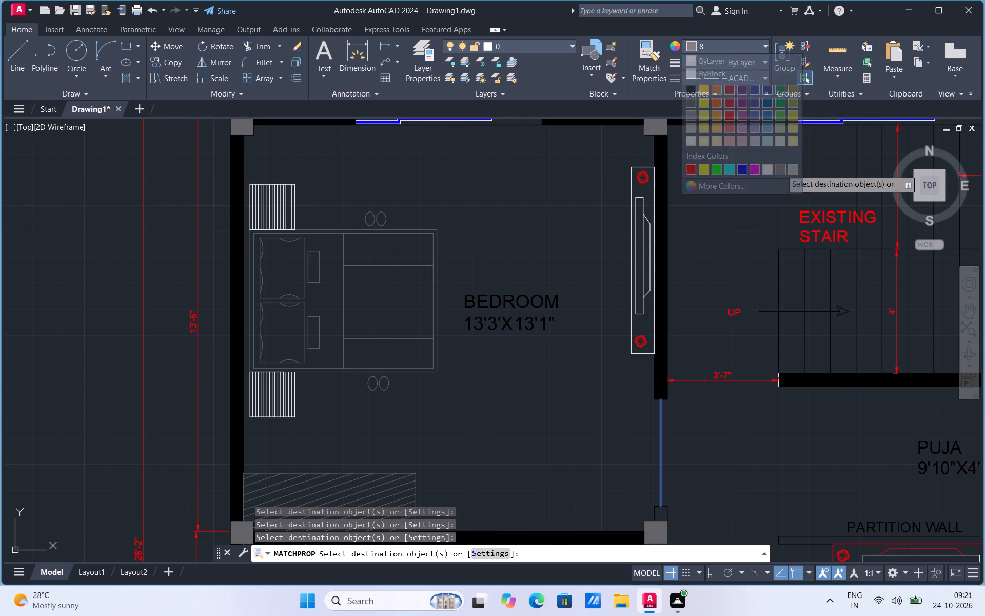
left_click_drag(25, 66, 29, 73)
left_click(107, 299)
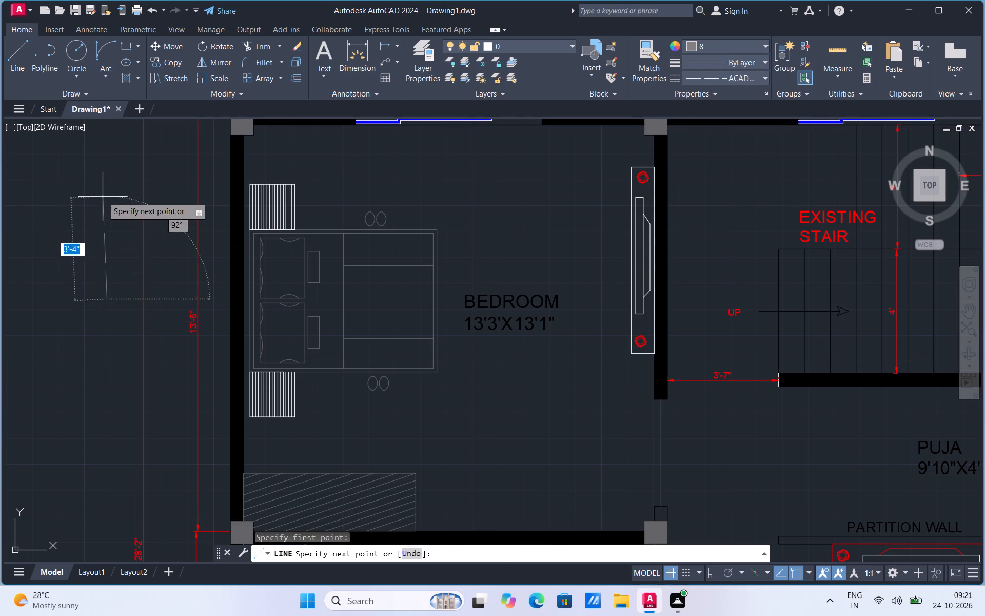
left_click(103, 195)
Set the current linetype to ByLayer and draw a vertical colour 8 sample line beside the dashed one.
left_click(764, 81)
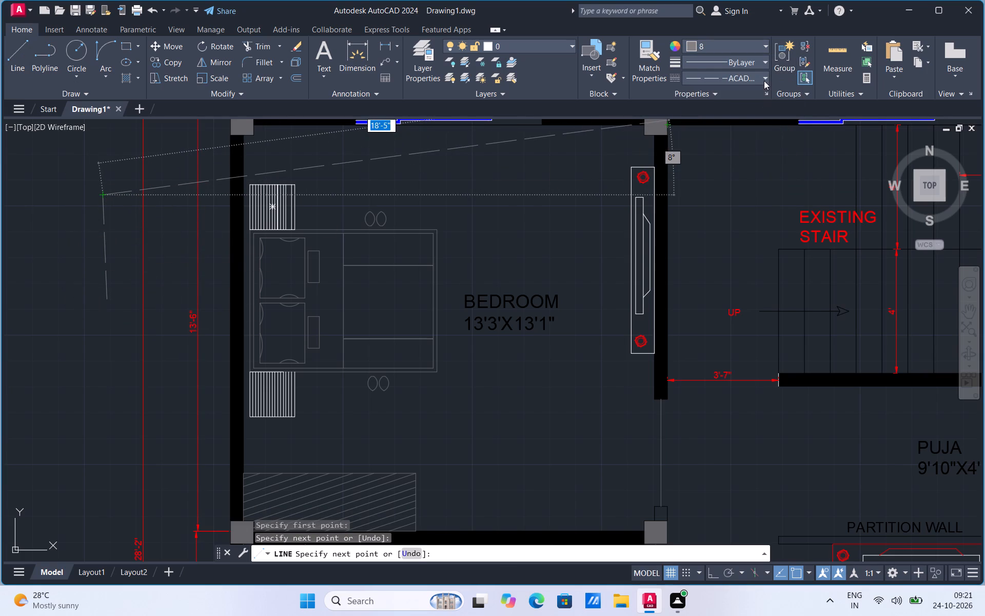
left_click(733, 93)
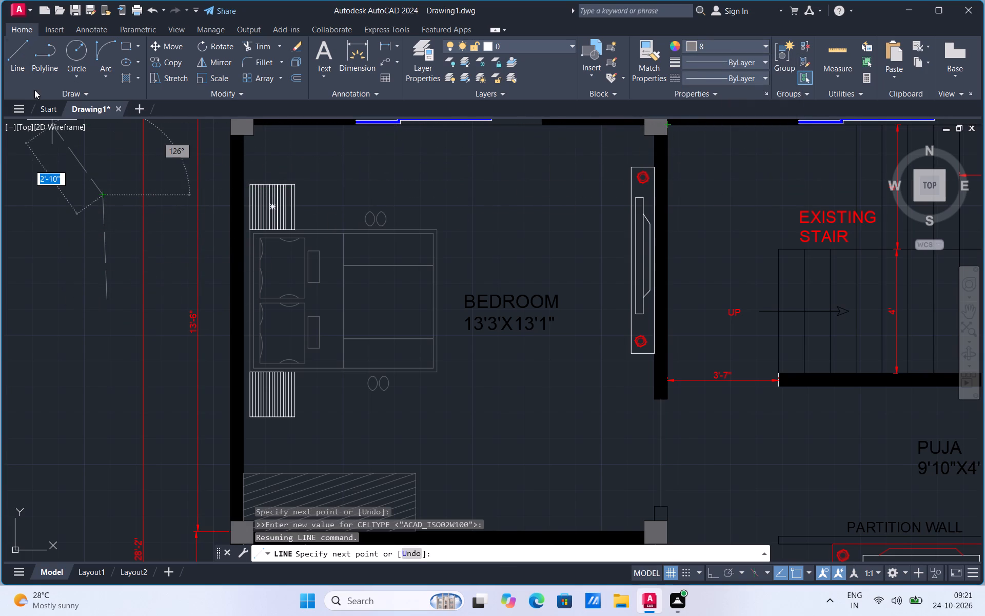
left_click(20, 72)
left_click(62, 222)
left_click(61, 420)
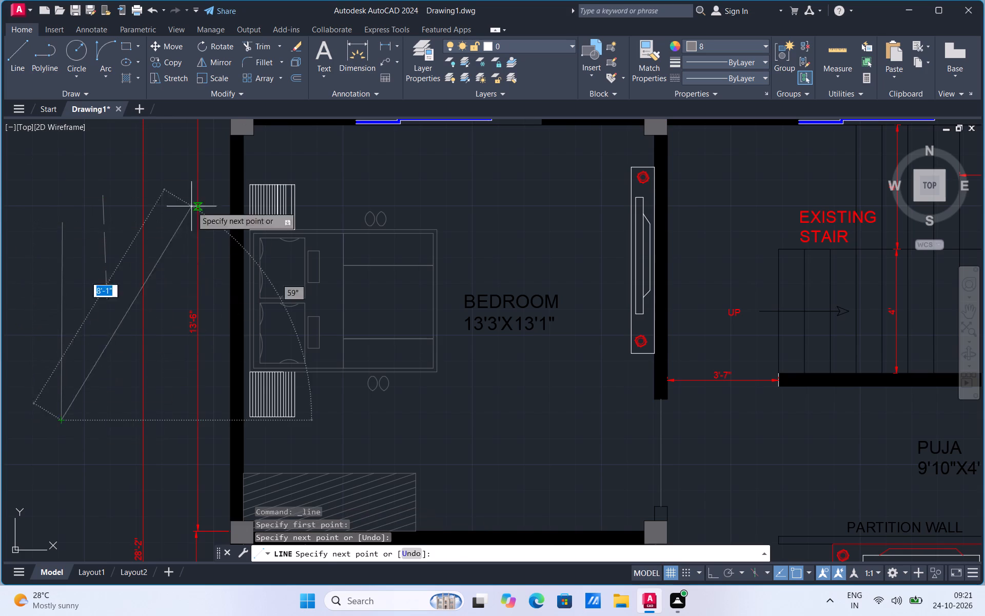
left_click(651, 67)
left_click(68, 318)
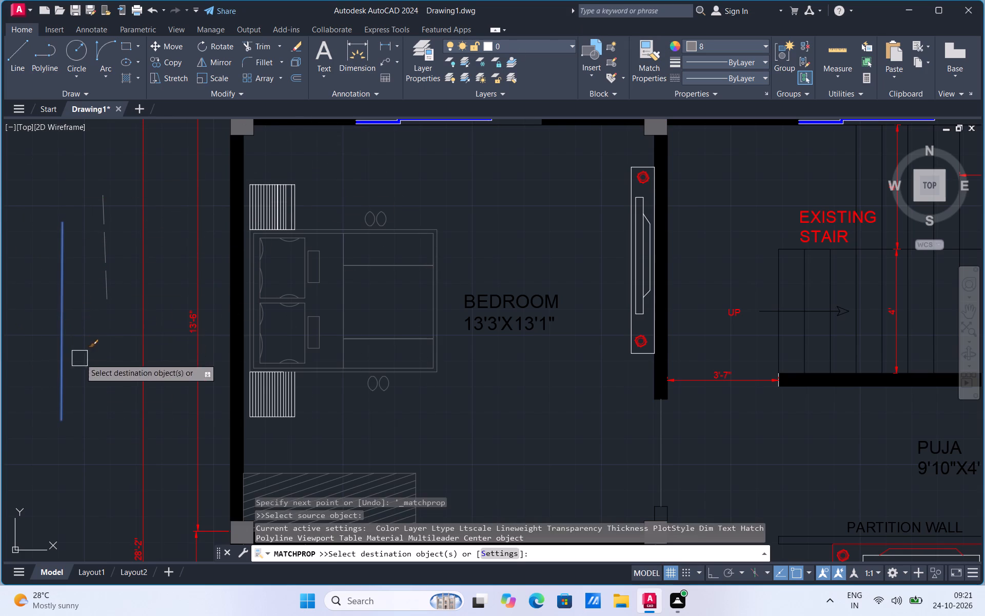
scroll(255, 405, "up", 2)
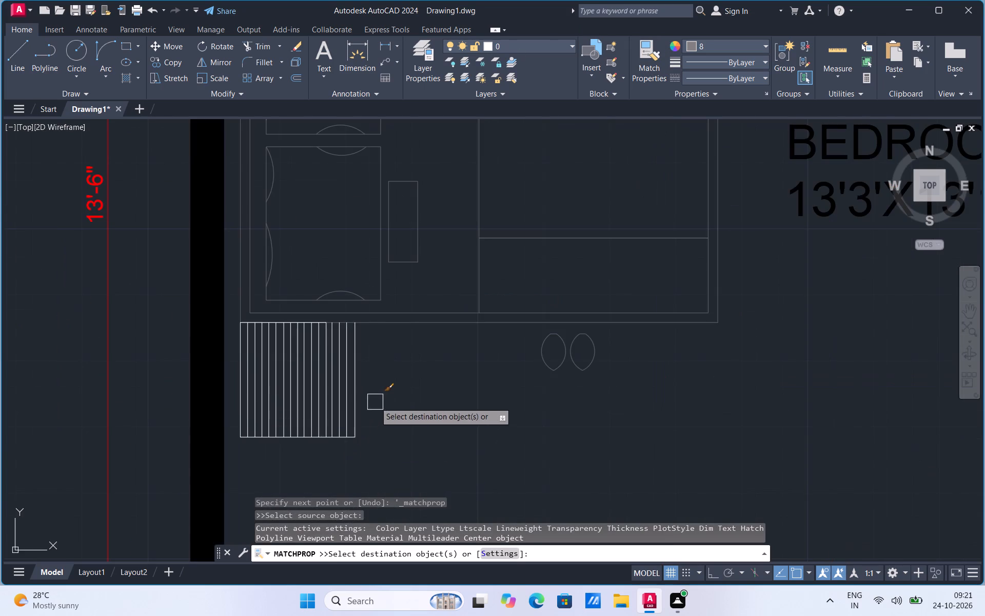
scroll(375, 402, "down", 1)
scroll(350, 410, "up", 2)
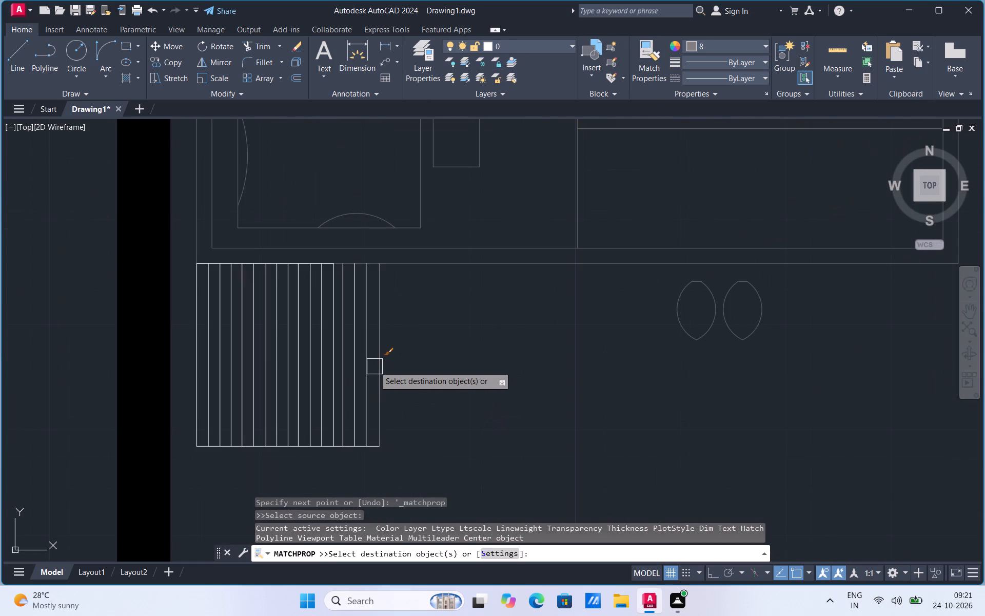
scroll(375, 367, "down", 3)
Set the current colour to black 0,0,0 and draw a slanted sample line about 4'-1" long beside the grey sample lines.
left_click(689, 46)
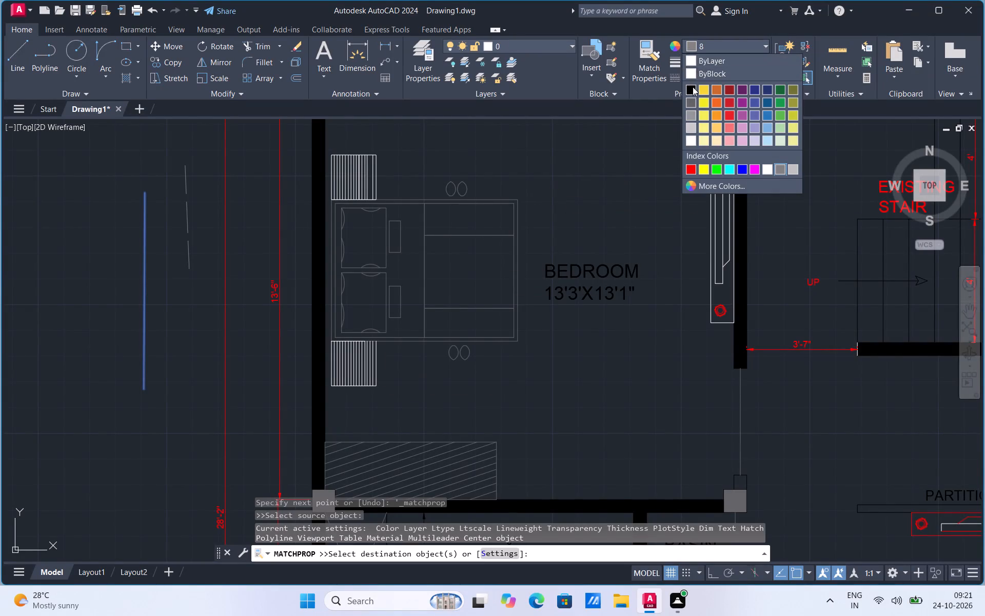
left_click(692, 89)
left_click(22, 66)
left_click_drag(69, 363, 69, 357)
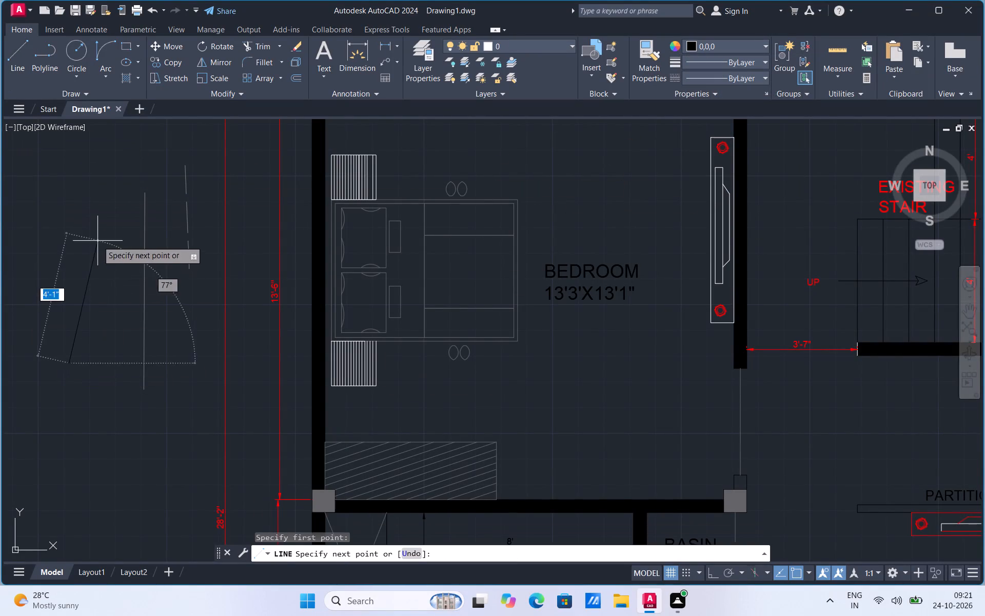
left_click(97, 241)
Match the black sample line's properties onto the outline and the first stripes of the bedside table above the bed.
left_click(652, 70)
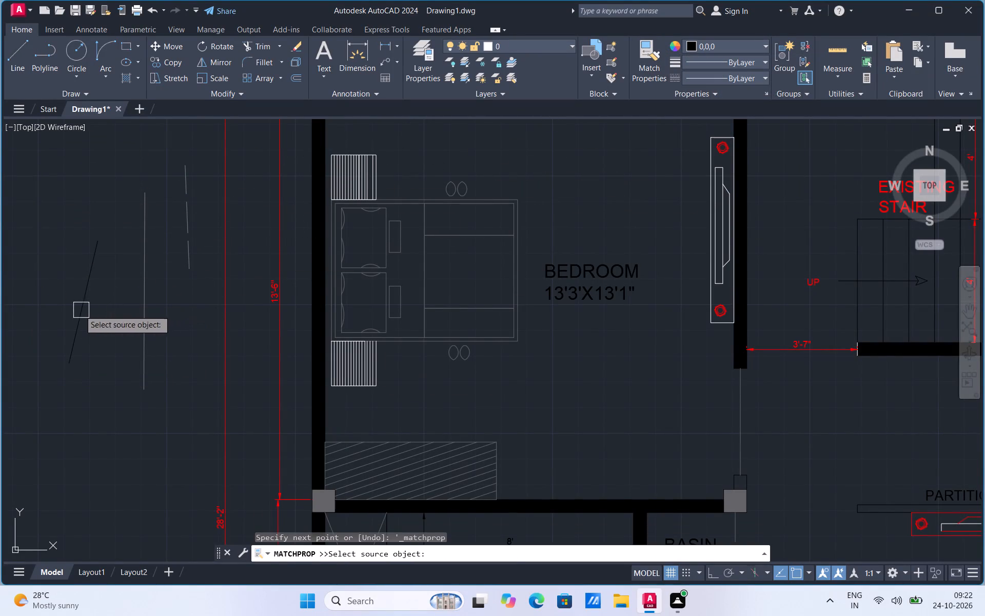
left_click(79, 310)
scroll(391, 133, "up", 3)
scroll(295, 219, "up", 1)
left_click(295, 227)
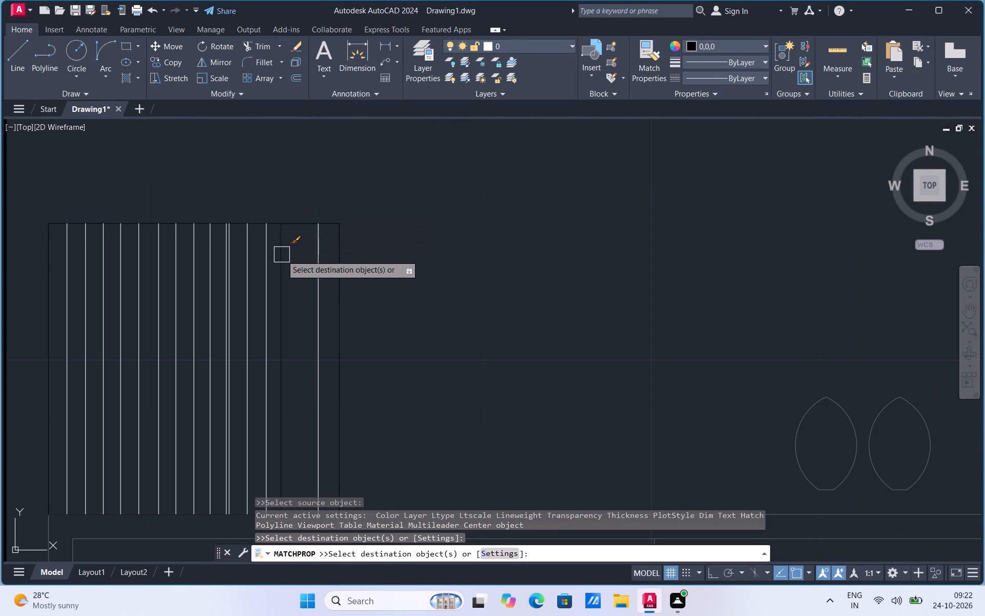
left_click(282, 256)
left_click(267, 269)
left_click(254, 284)
left_click(239, 294)
left_click(220, 312)
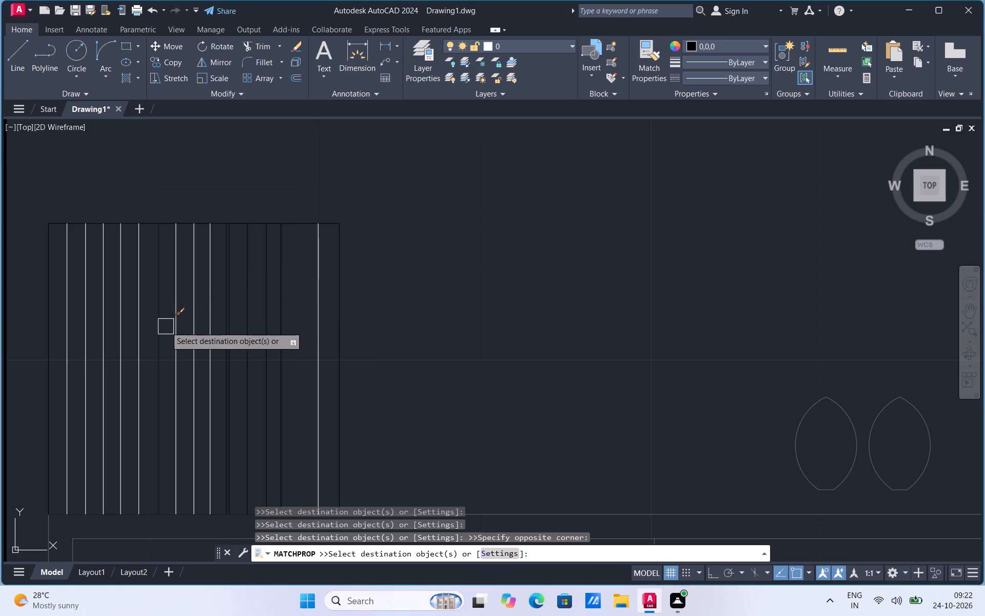
Match the black properties onto the remaining white stripes of the upper bedside table and end the command.
left_click(65, 333)
left_click(77, 349)
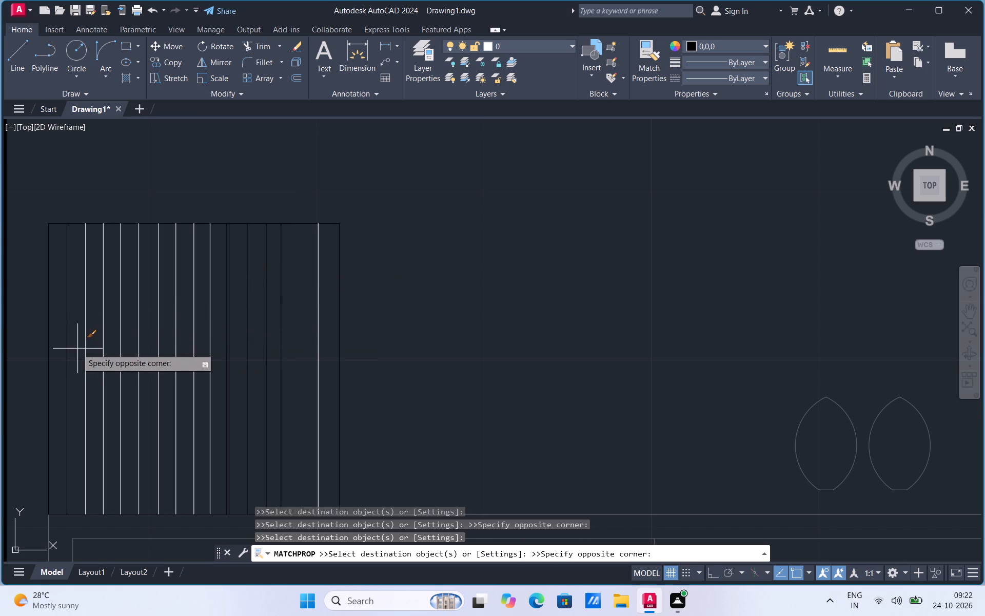
left_click(244, 354)
left_click(214, 351)
left_click(187, 358)
left_click(179, 363)
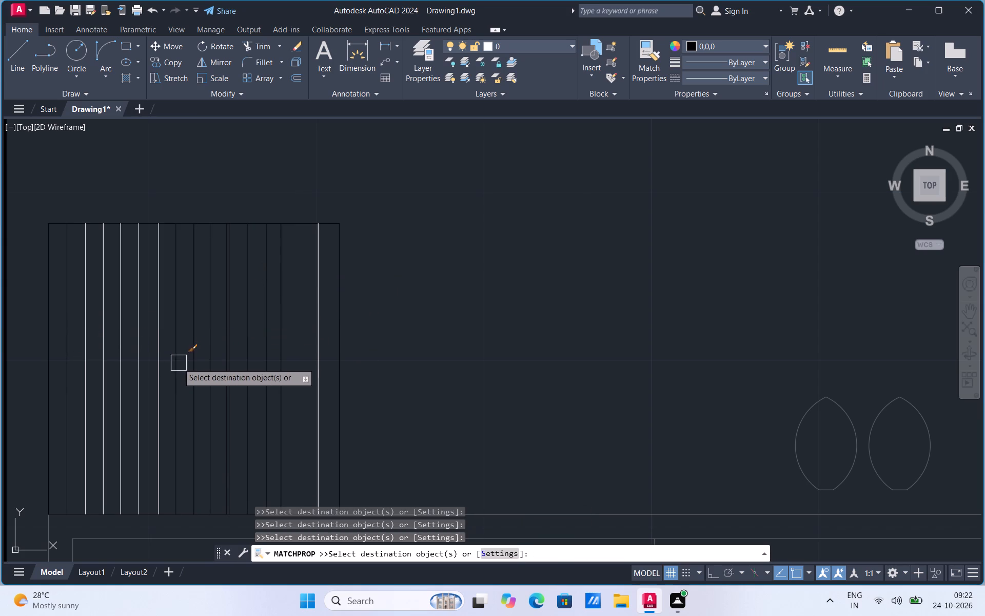
left_click(164, 370)
left_click(144, 377)
left_click(123, 388)
left_click(109, 396)
left_click(92, 406)
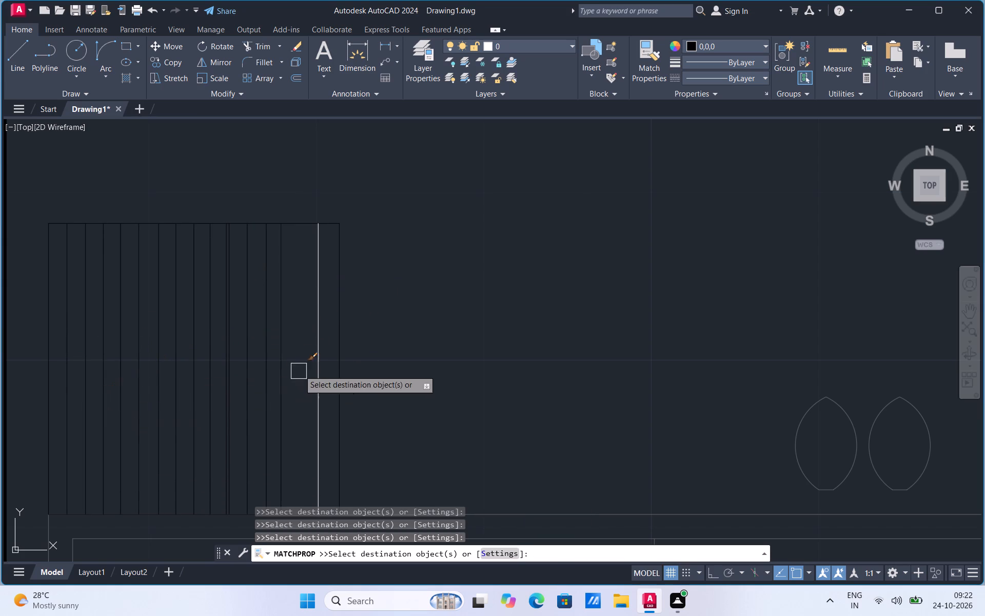
left_click(315, 360)
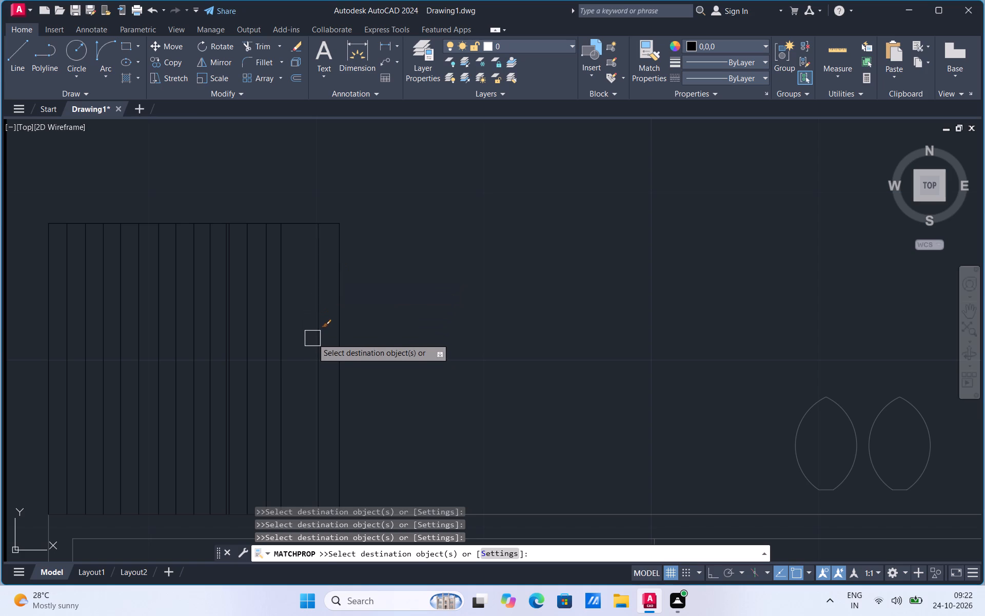
key("Escape")
key("Escape")
Copy one of the two nearly overlapping stripes 0'-4" horizontally into the wide gap of the upper bedside table.
scroll(237, 279, "up", 2)
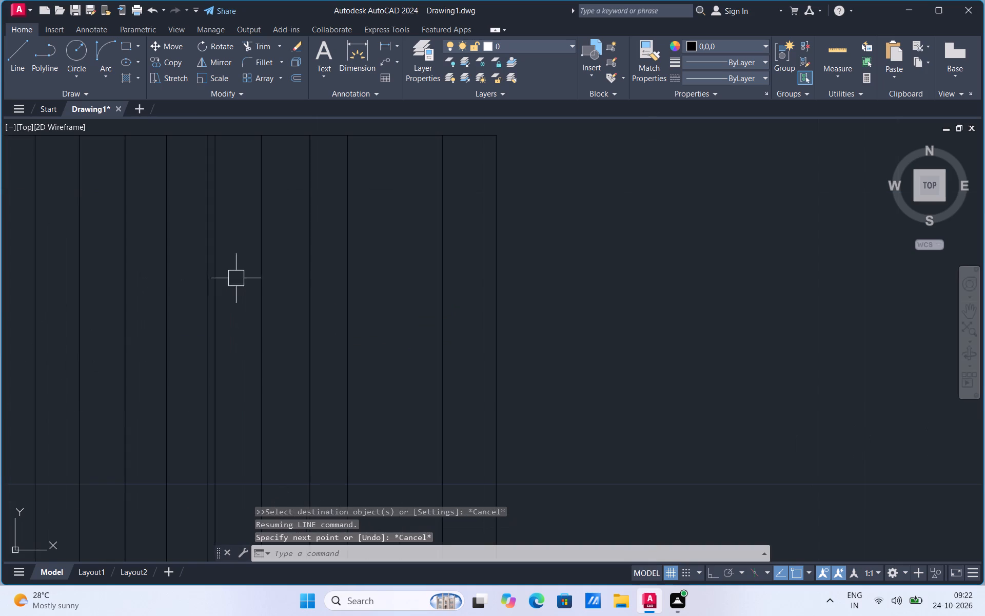
left_click(222, 291)
right_click(222, 291)
left_click(253, 382)
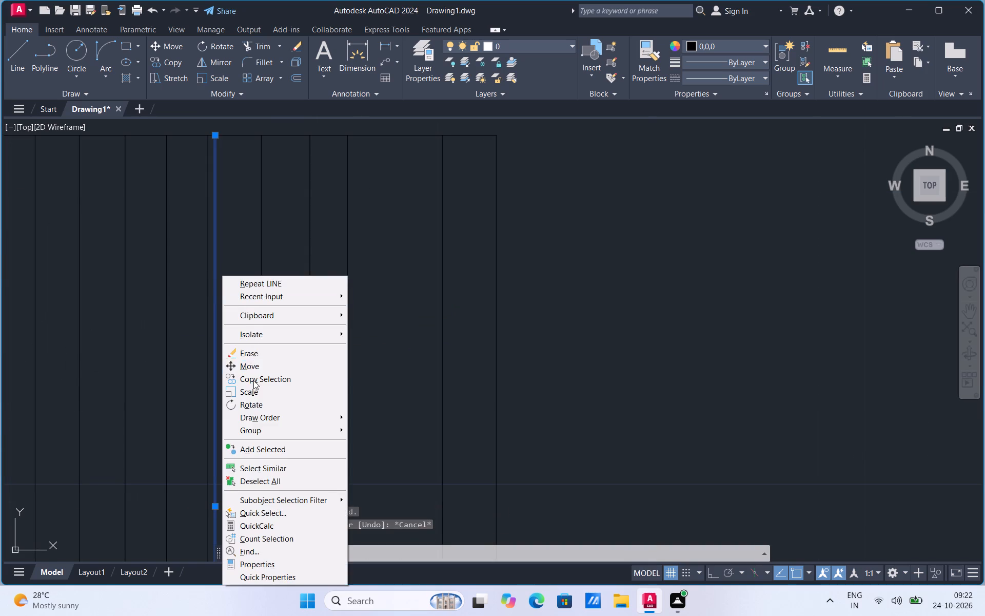
left_click(216, 137)
left_click(389, 136)
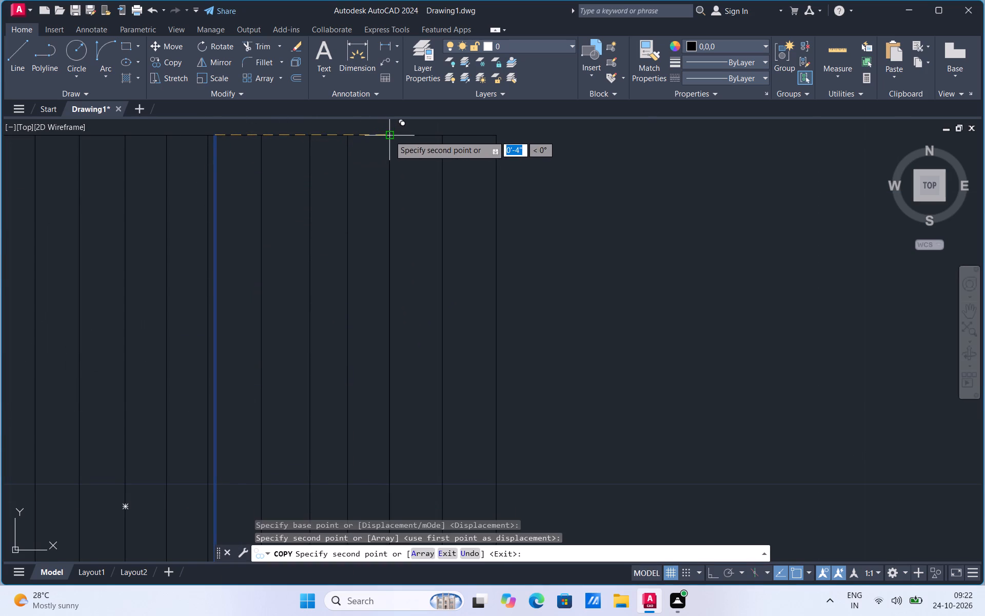
key("Escape")
Erase the original of the copied stripe from the nearly overlapping pair.
left_click(222, 240)
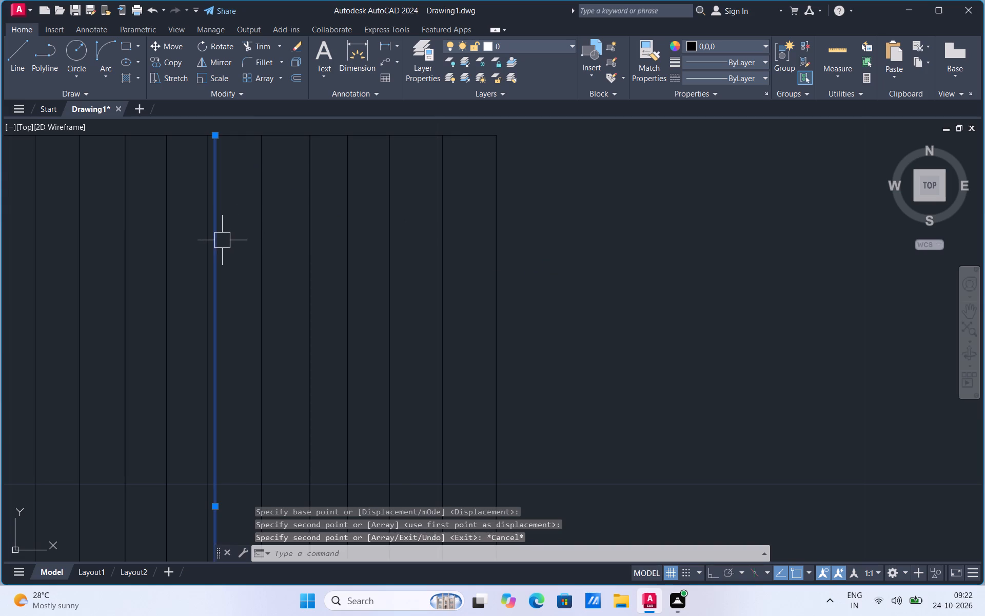
key("Delete")
Match the BEDROOM label's black properties onto the white stripes and outline of the bedside table below the bed.
scroll(407, 209, "down", 4)
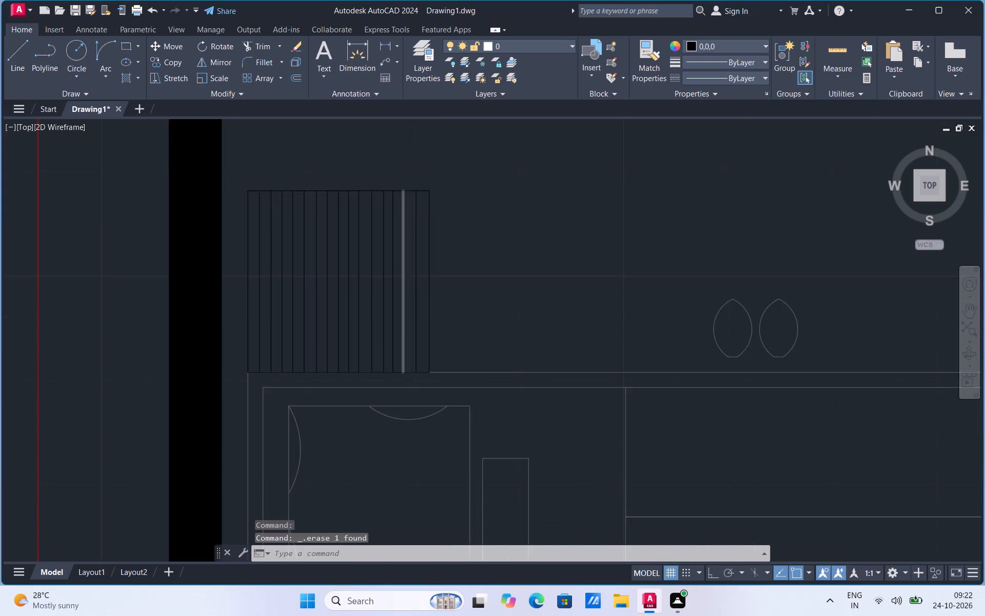
scroll(409, 208, "down", 1)
scroll(378, 285, "down", 2)
scroll(407, 378, "up", 3)
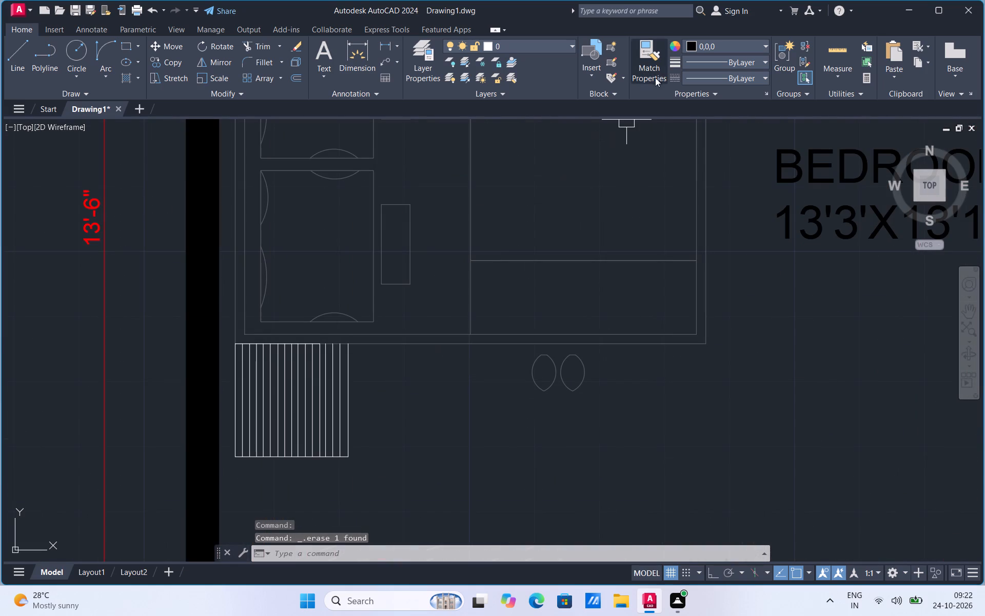
left_click(655, 67)
scroll(254, 458, "up", 2)
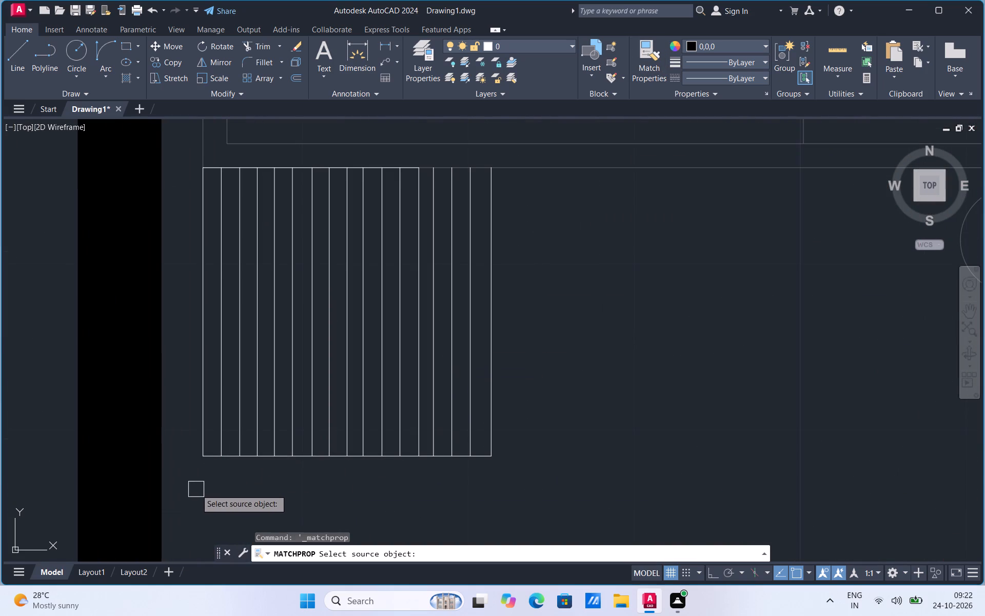
left_click(196, 489)
left_click_drag(539, 332, 518, 333)
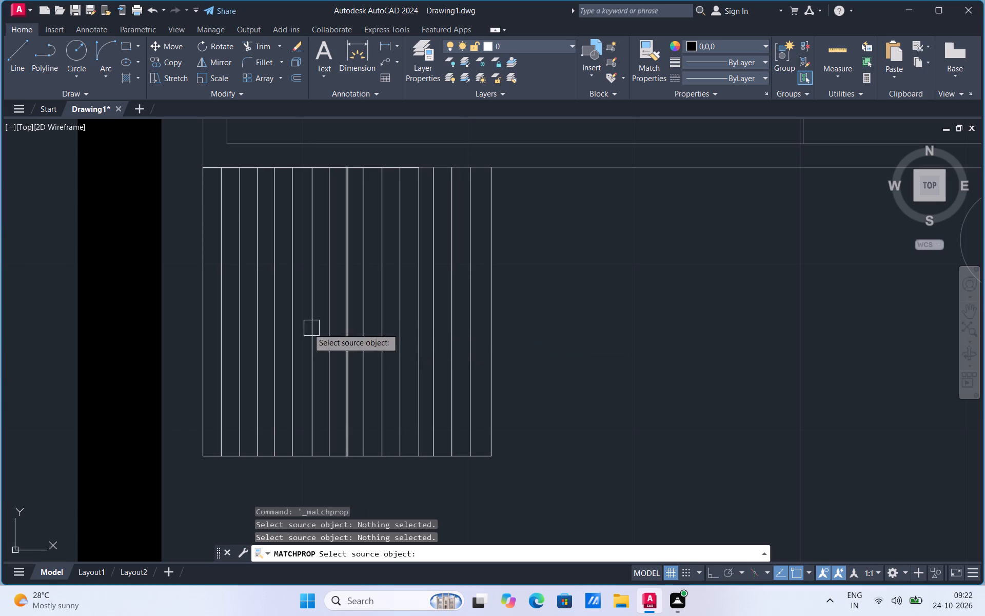
left_click_drag(569, 294, 362, 306)
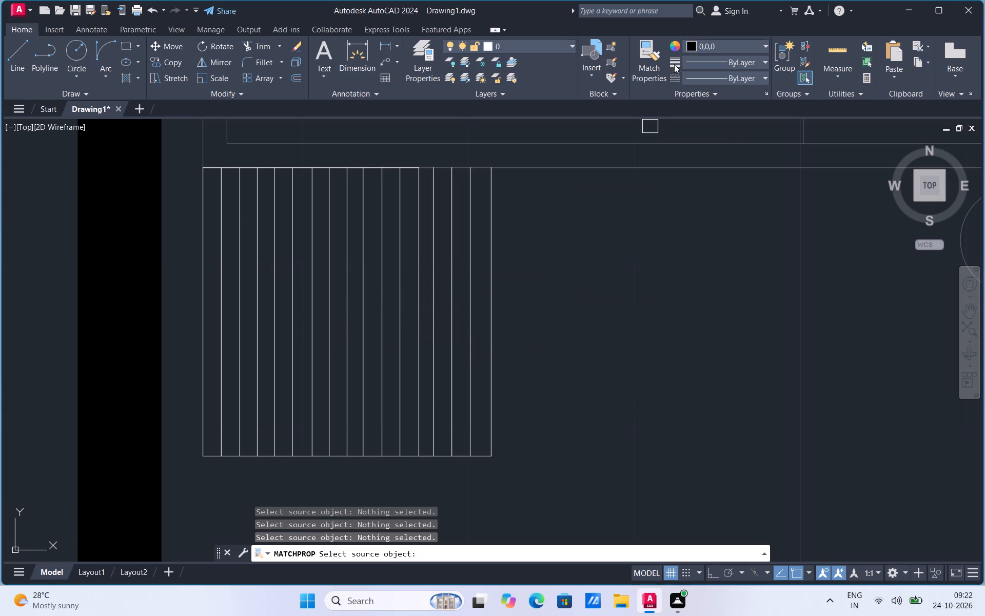
left_click(651, 70)
scroll(482, 312, "down", 4)
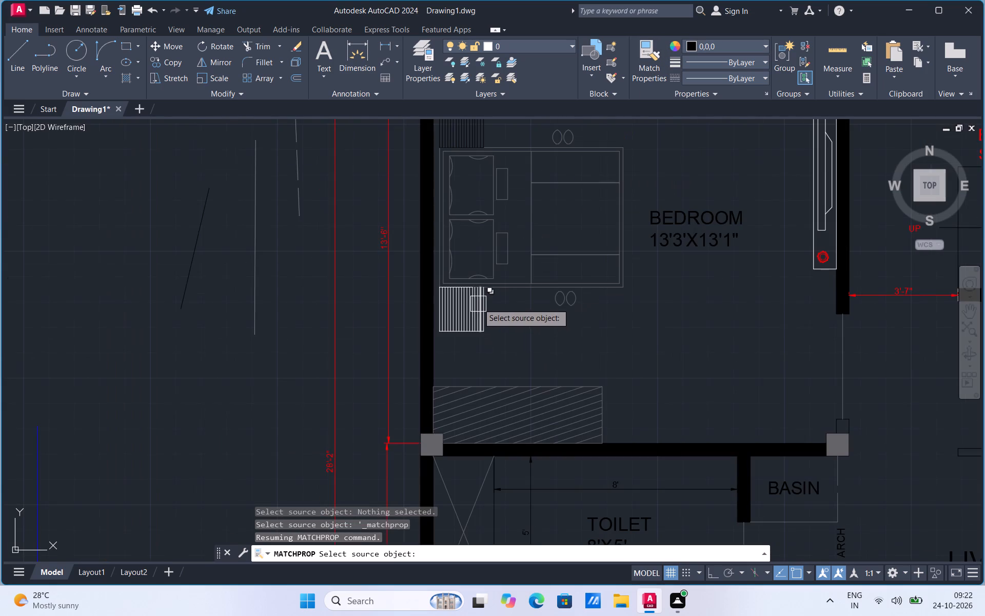
left_click(704, 218)
scroll(489, 321, "up", 2)
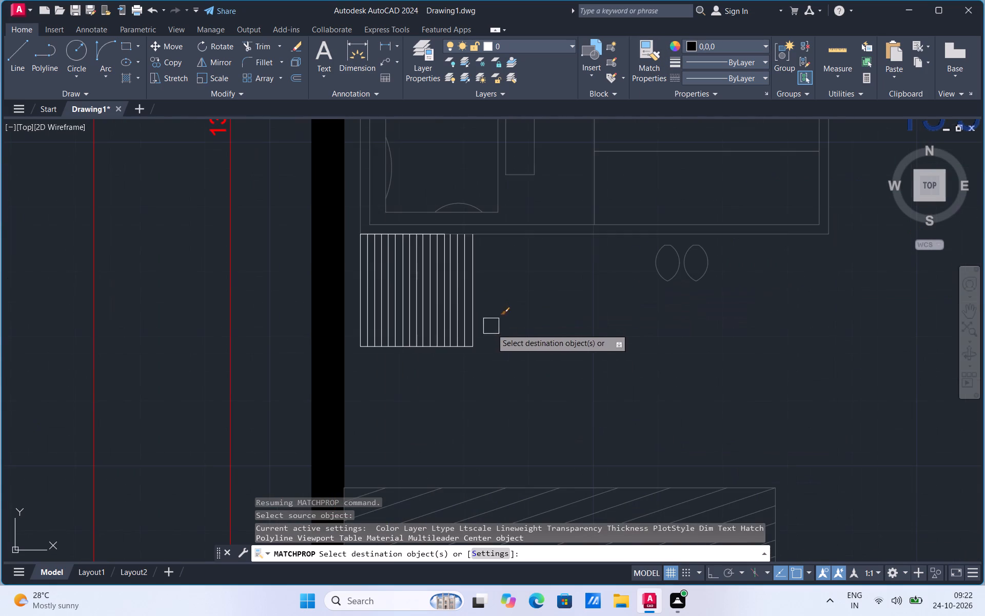
left_click_drag(497, 353, 368, 370)
left_click_drag(356, 365, 357, 350)
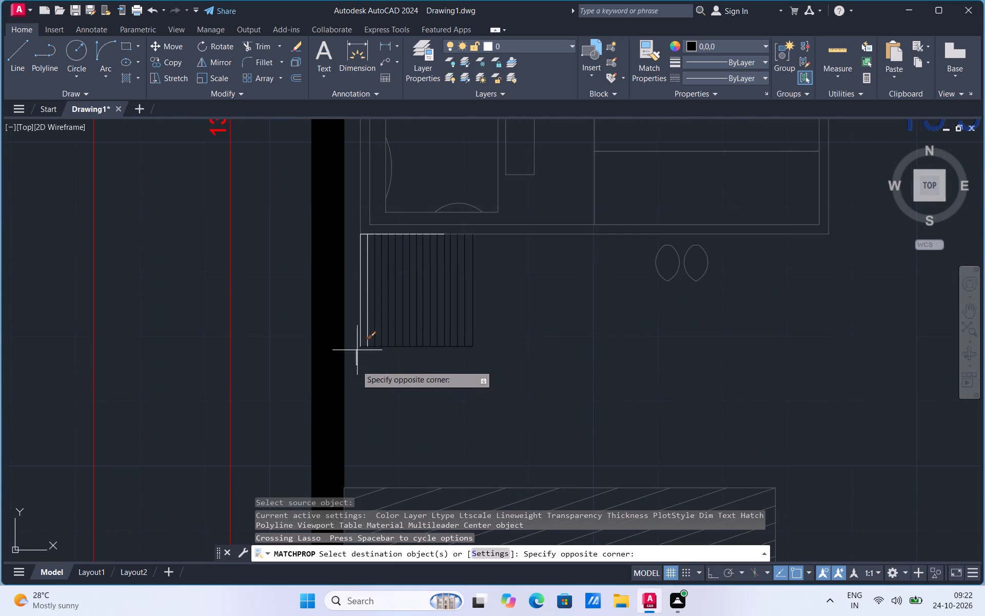
left_click_drag(357, 350, 380, 326)
Match the black properties onto the lower bedside table's edge shared with the bed, choosing the overlapping polyline, and end the command.
scroll(393, 250, "up", 2)
left_click(328, 233)
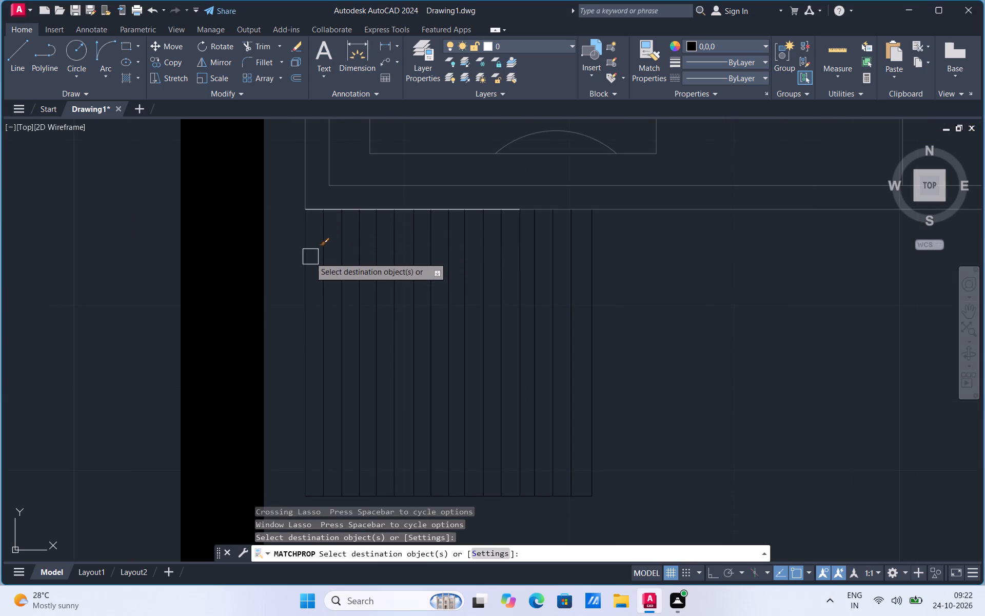
left_click(308, 260)
scroll(343, 206, "up", 2)
left_click(314, 211)
scroll(337, 299, "down", 3)
scroll(266, 312, "down", 4)
scroll(323, 293, "up", 4)
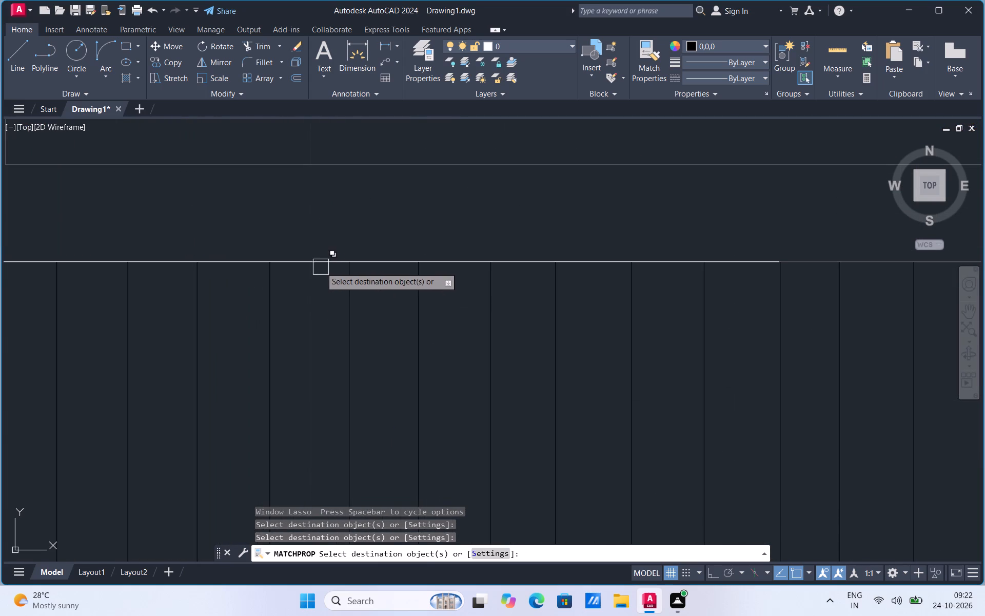
left_click(321, 266)
left_click(304, 259)
left_click(331, 323)
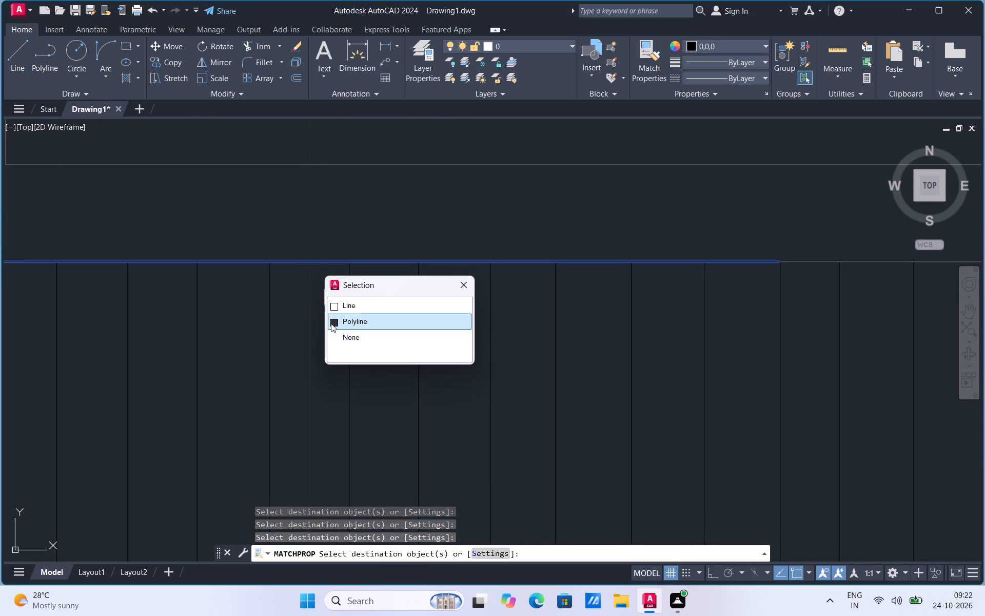
scroll(324, 340, "down", 7)
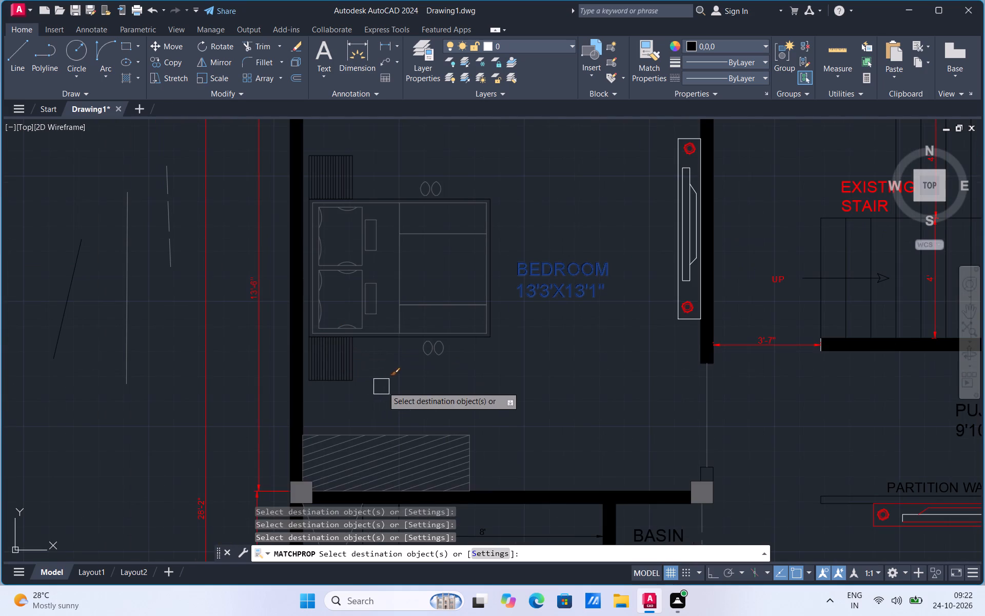
key("Escape")
Match the grey sample line's properties onto the black tread lines of both flights of the existing stair.
scroll(360, 263, "up", 2)
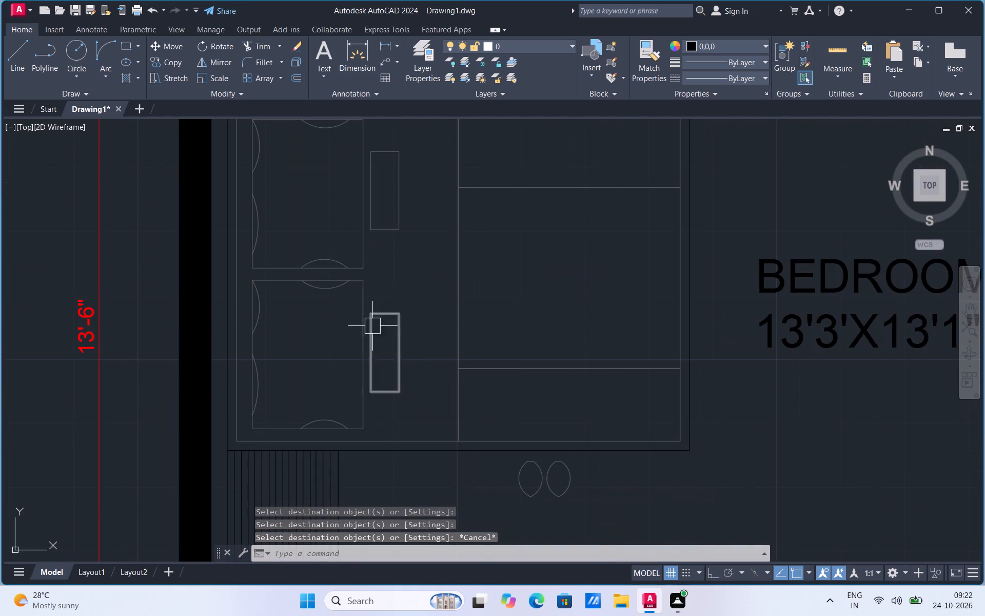
scroll(332, 298, "up", 6)
scroll(331, 298, "down", 14)
scroll(338, 317, "up", 5)
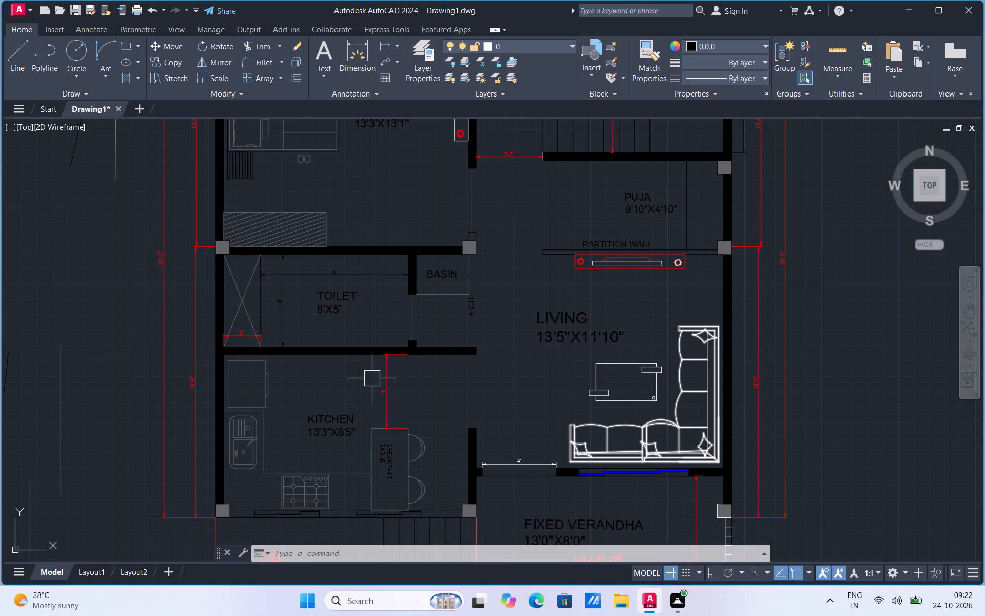
scroll(329, 391, "down", 2)
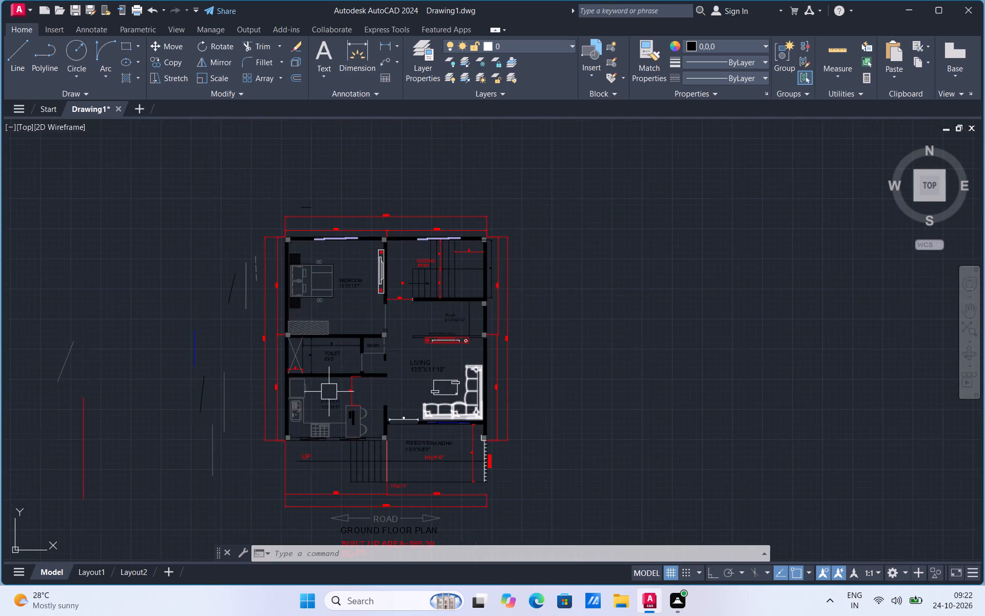
scroll(521, 249, "up", 2)
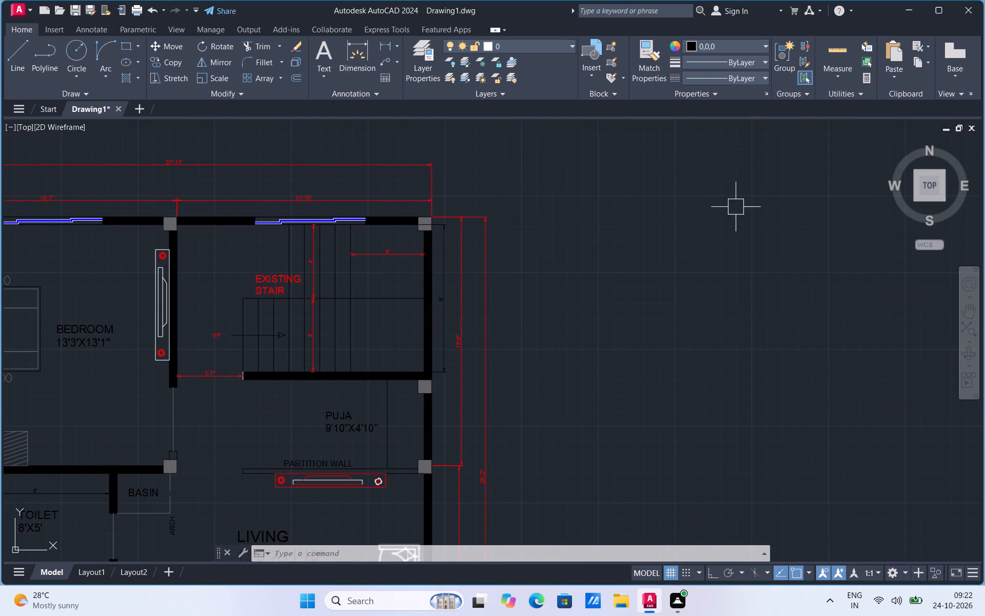
scroll(740, 213, "down", 2)
left_click(649, 74)
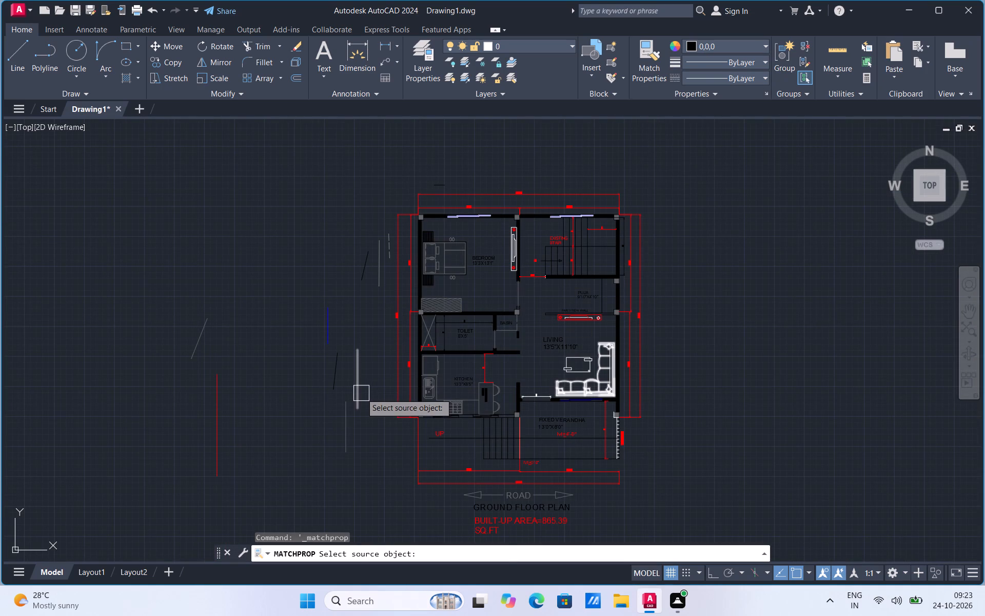
left_click(361, 393)
scroll(599, 260, "up", 3)
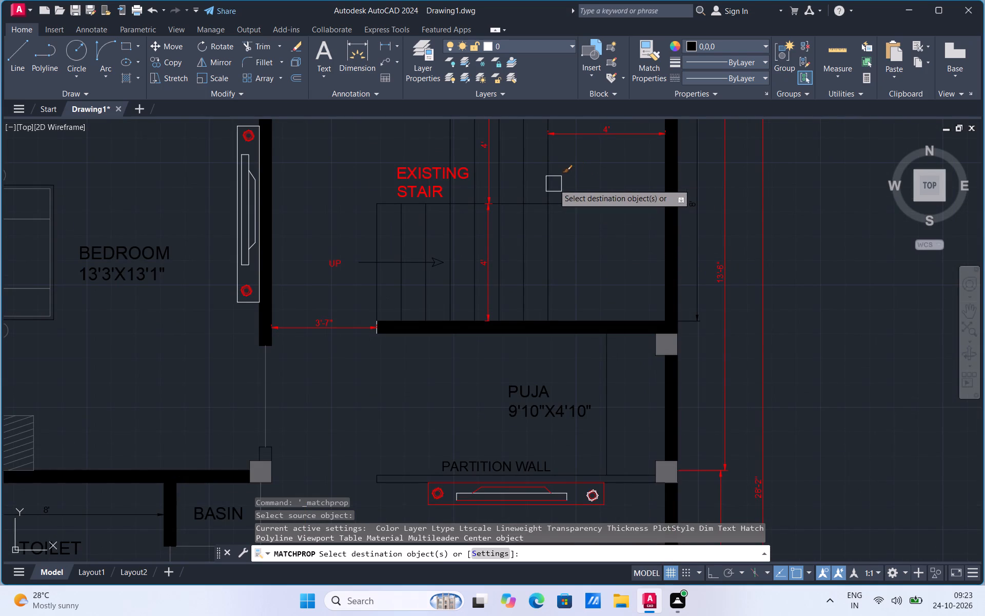
left_click(554, 184)
left_click(551, 227)
left_click(524, 240)
left_click(504, 192)
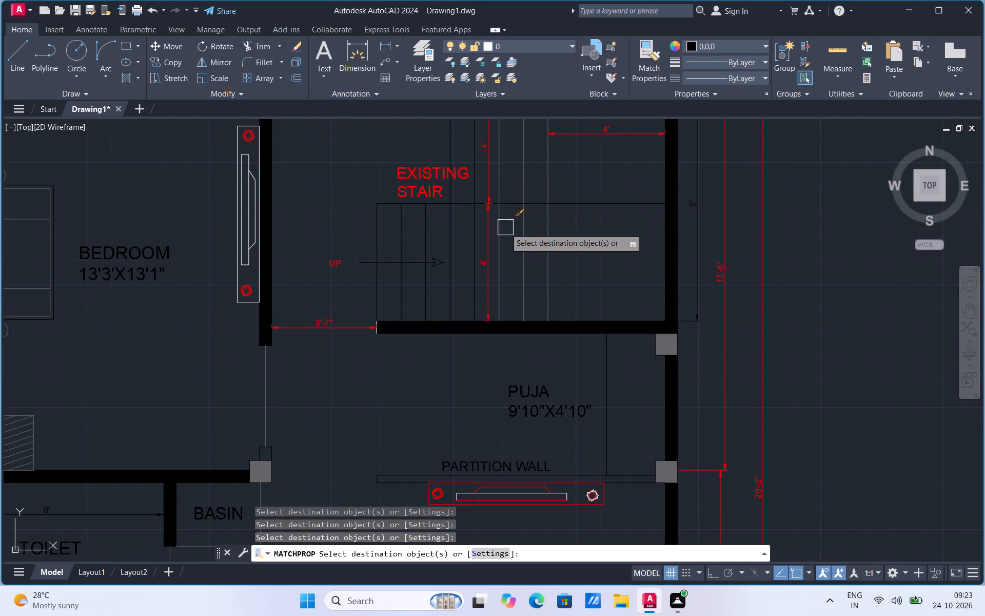
left_click(505, 231)
left_click(475, 226)
left_click(455, 230)
left_click(430, 231)
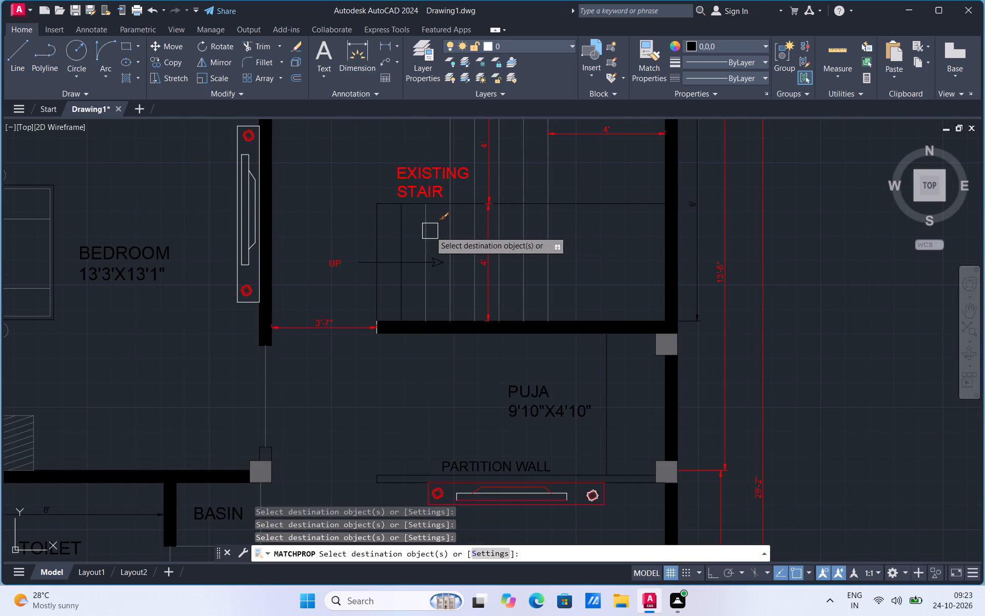
left_click(399, 238)
left_click(379, 243)
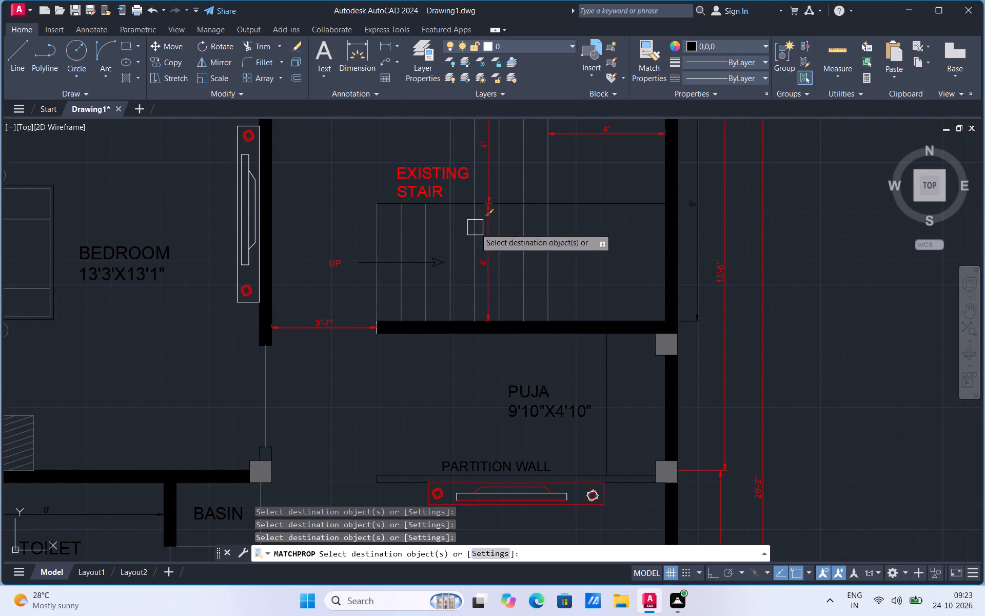
Match the same grey properties onto the tail of the stair's UP arrow and the long line dividing the flights.
left_click(357, 265)
left_click(603, 201)
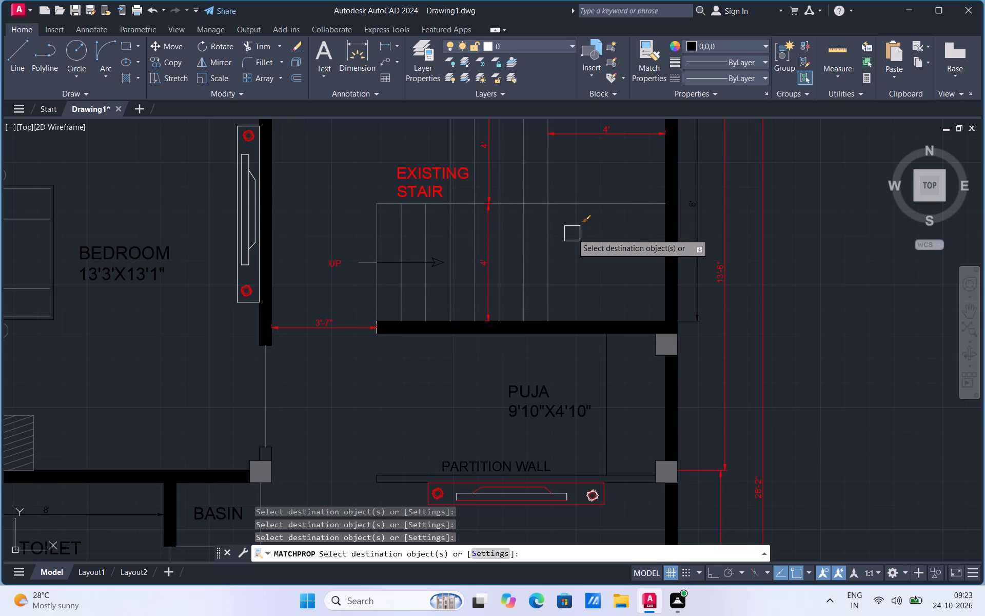
Match the grey properties onto the red outline of the living room TV unit below the partition wall.
scroll(572, 234, "down", 2)
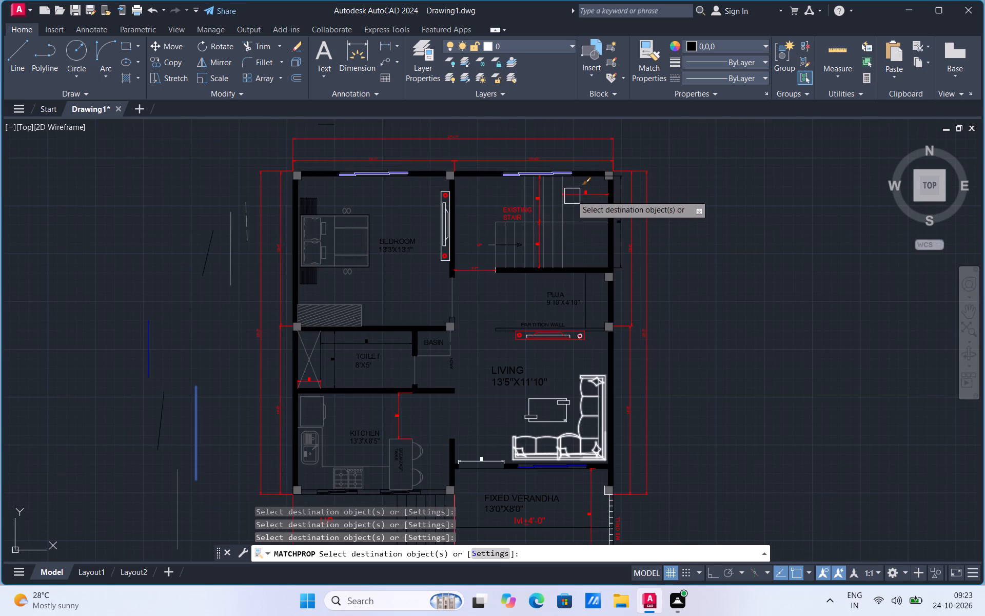
scroll(571, 346, "up", 2)
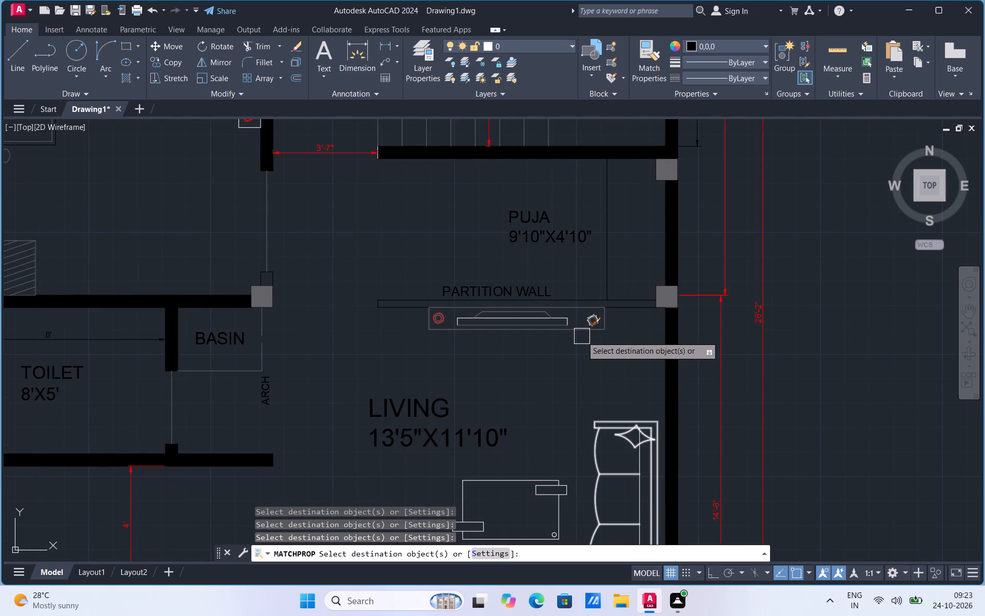
left_click(582, 336)
scroll(486, 361, "down", 1)
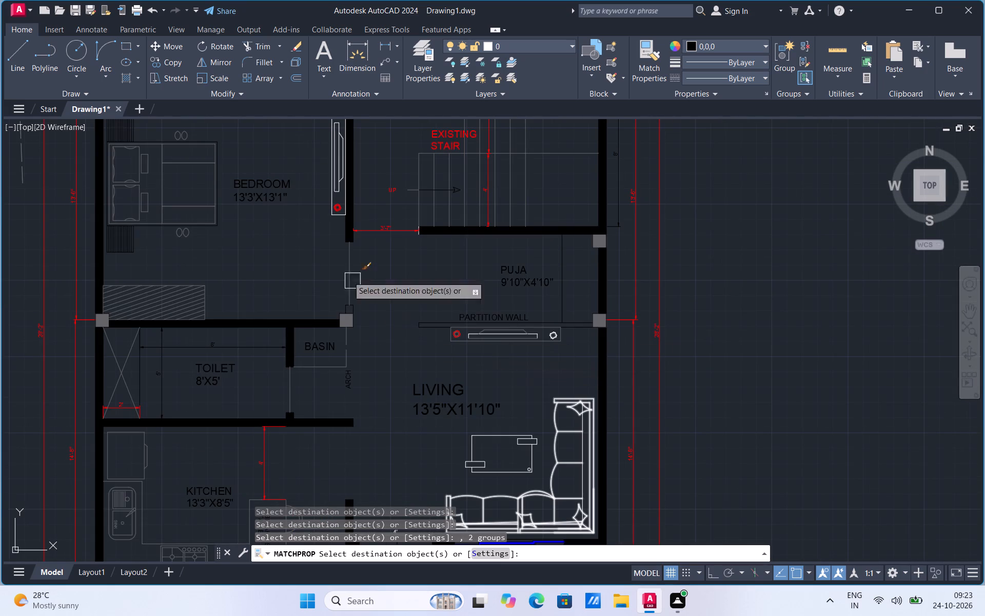
Match the grey properties onto the white outer outline of the bedroom TV unit.
scroll(319, 183, "up", 2)
left_click(343, 220)
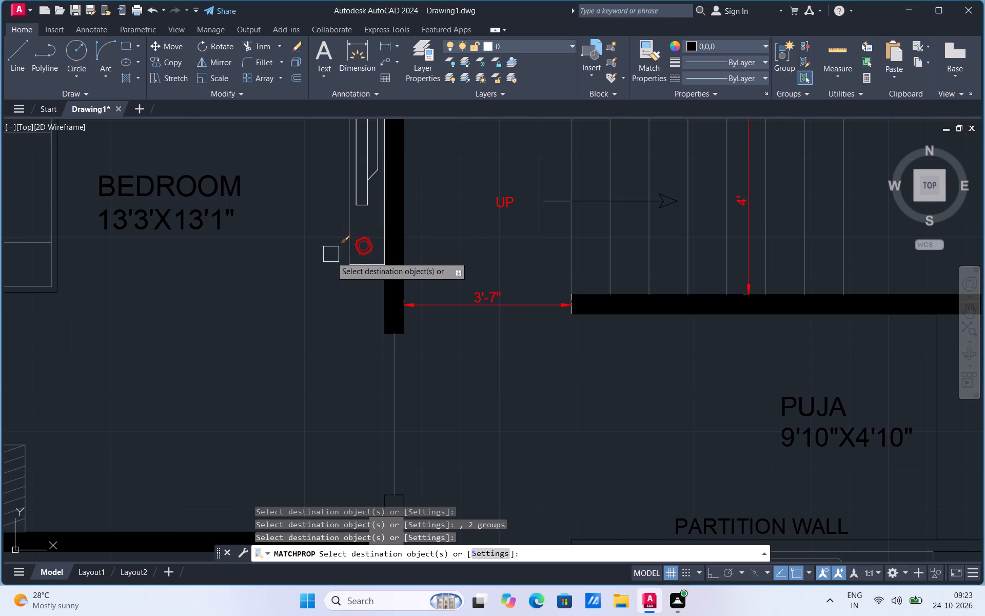
left_click(350, 268)
left_click(363, 271)
scroll(357, 354, "down", 1)
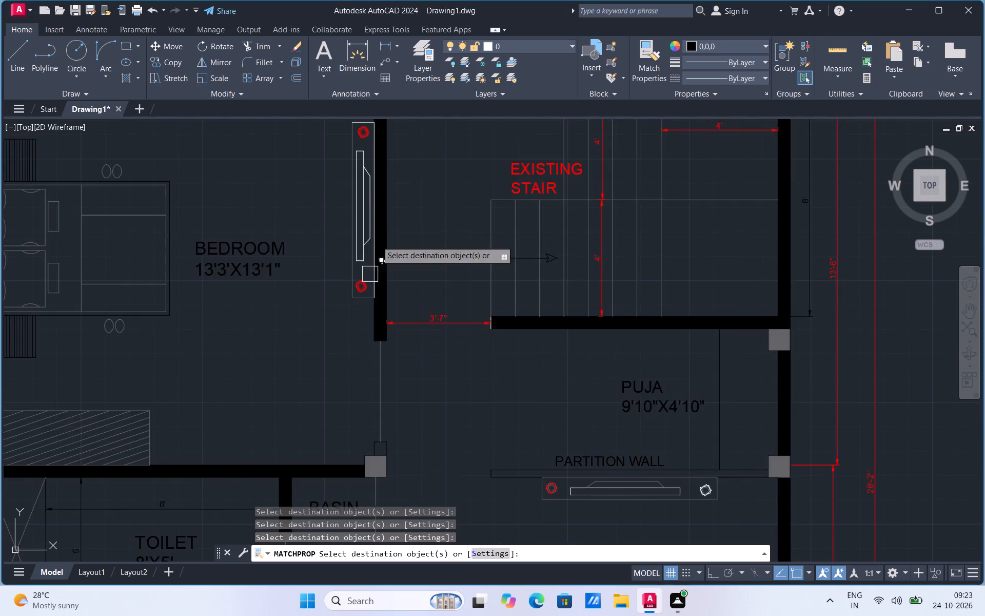
scroll(371, 160, "up", 1)
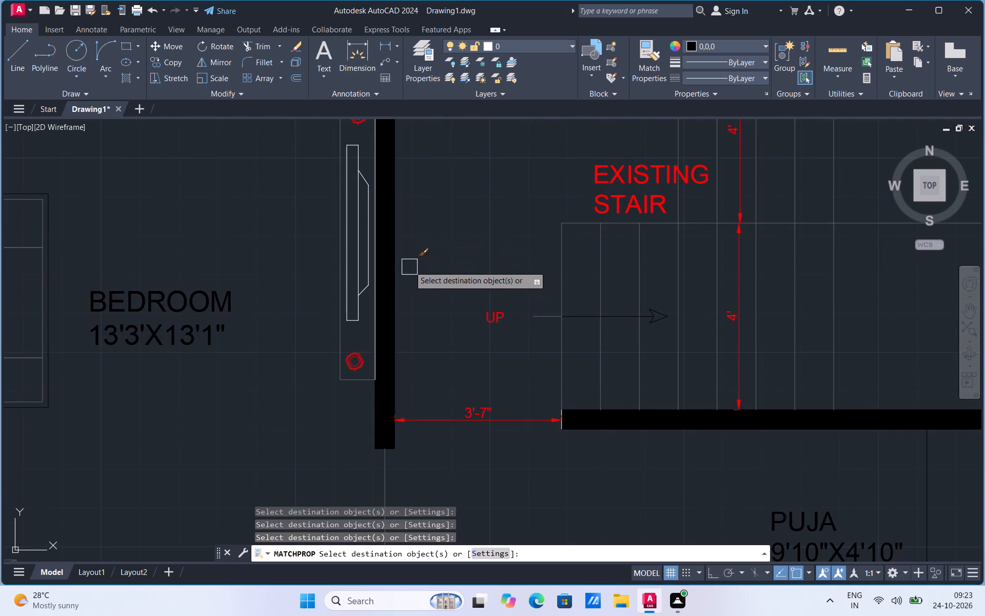
scroll(357, 145, "up", 2)
scroll(428, 241, "down", 1)
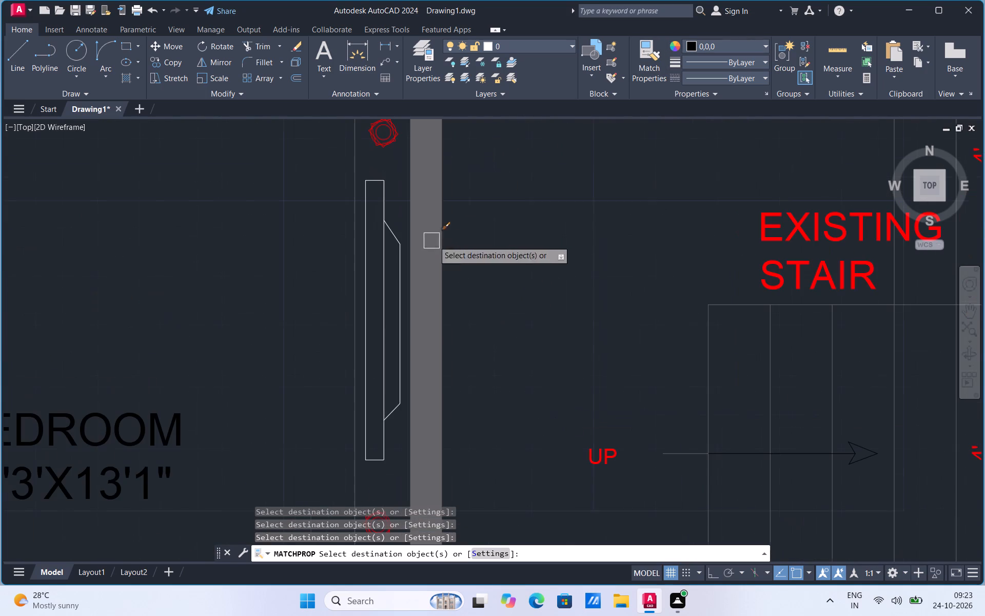
Match the grey properties onto the BEDROOM label and one long edge of the bedroom TV panel.
left_click(644, 70)
left_click(139, 418)
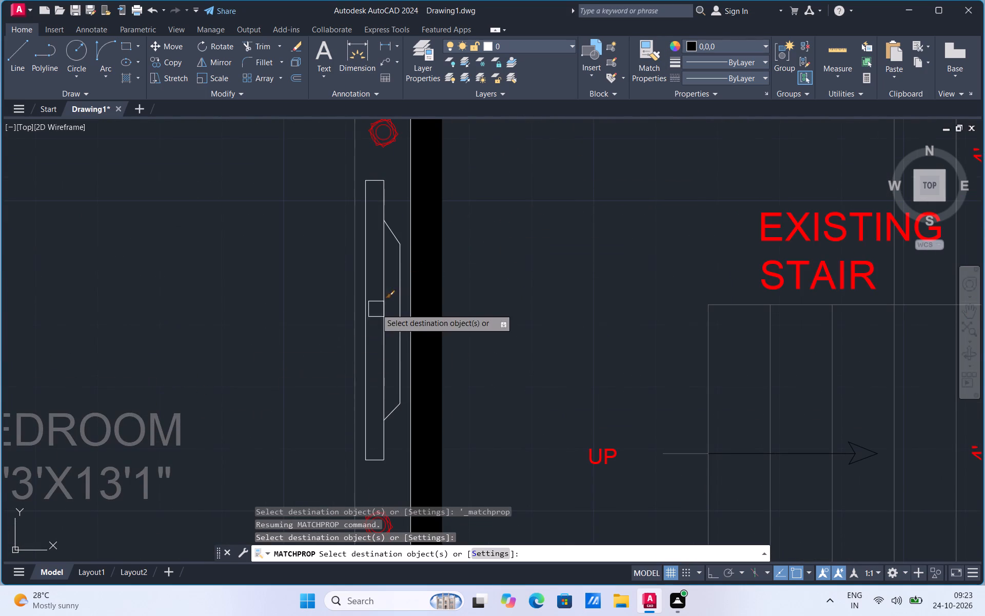
left_click(382, 298)
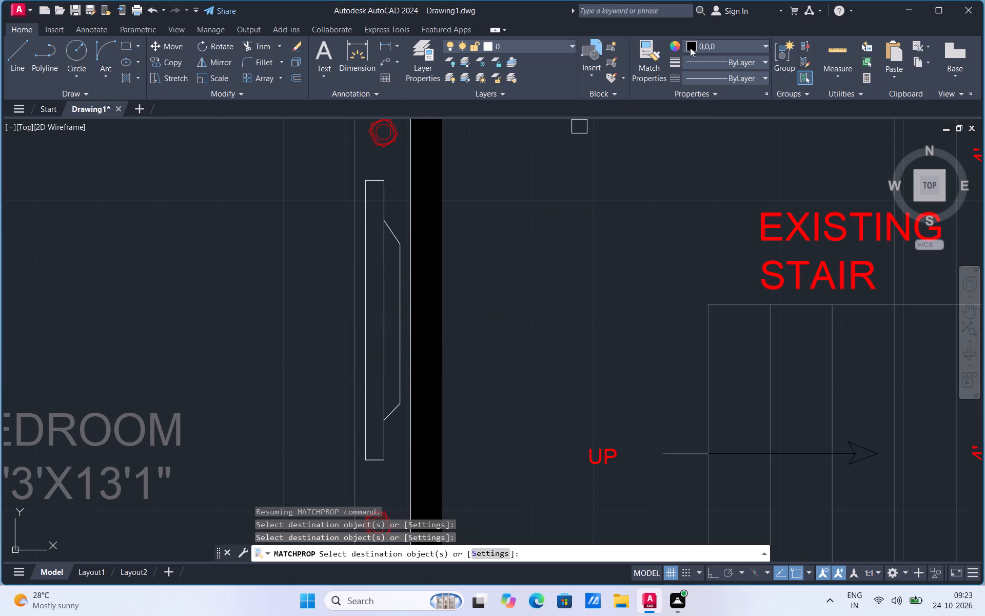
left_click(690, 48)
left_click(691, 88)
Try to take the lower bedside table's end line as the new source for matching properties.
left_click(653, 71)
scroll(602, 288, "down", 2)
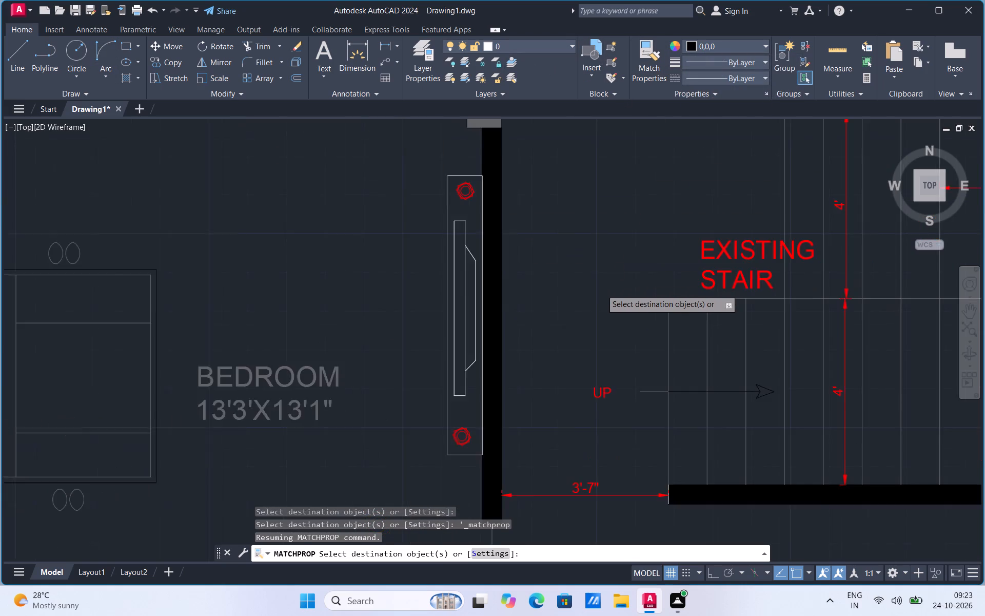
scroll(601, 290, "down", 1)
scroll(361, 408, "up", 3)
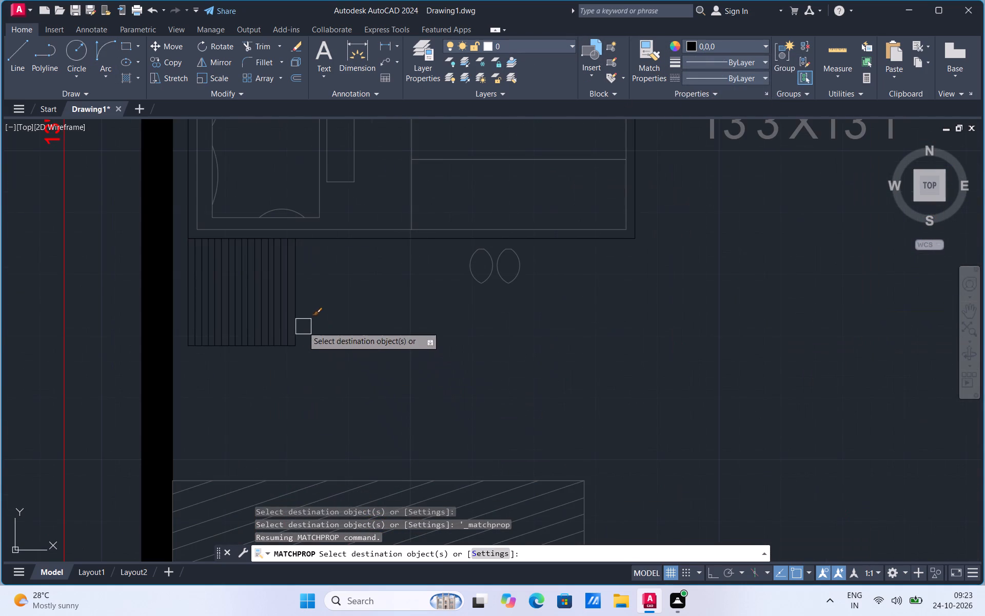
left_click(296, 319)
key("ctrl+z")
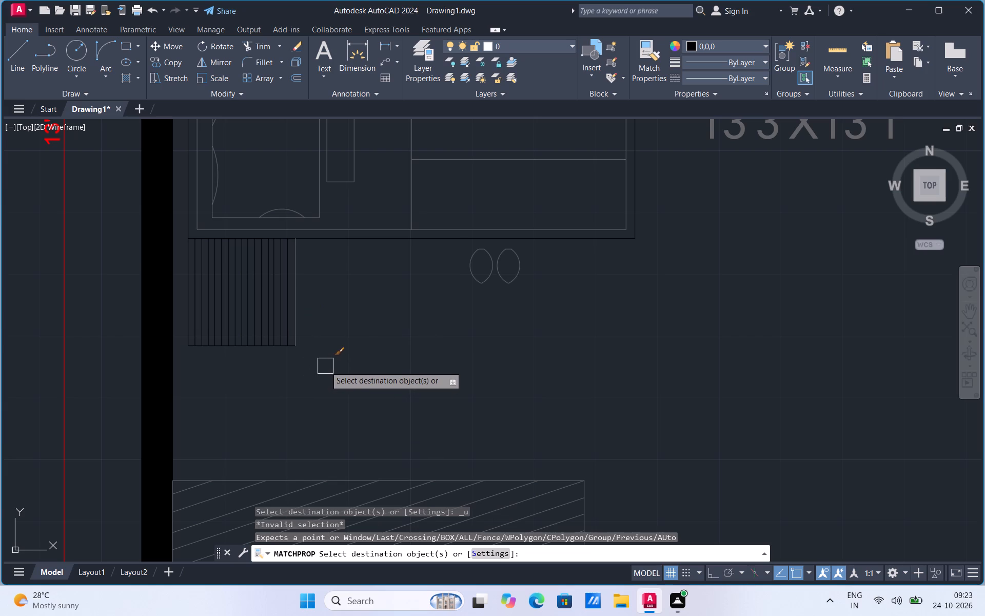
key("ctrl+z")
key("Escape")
Erase the greyed end line of the lower bedside table and replace it with a copy of the adjacent black slat line.
left_click(300, 300)
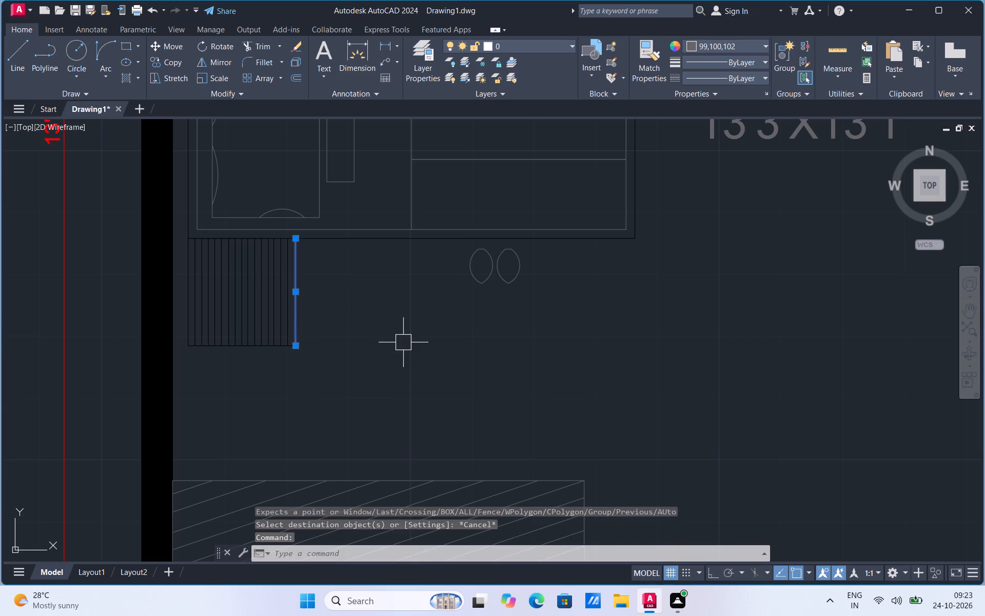
key("Delete")
scroll(289, 309, "up", 1)
left_click(285, 313)
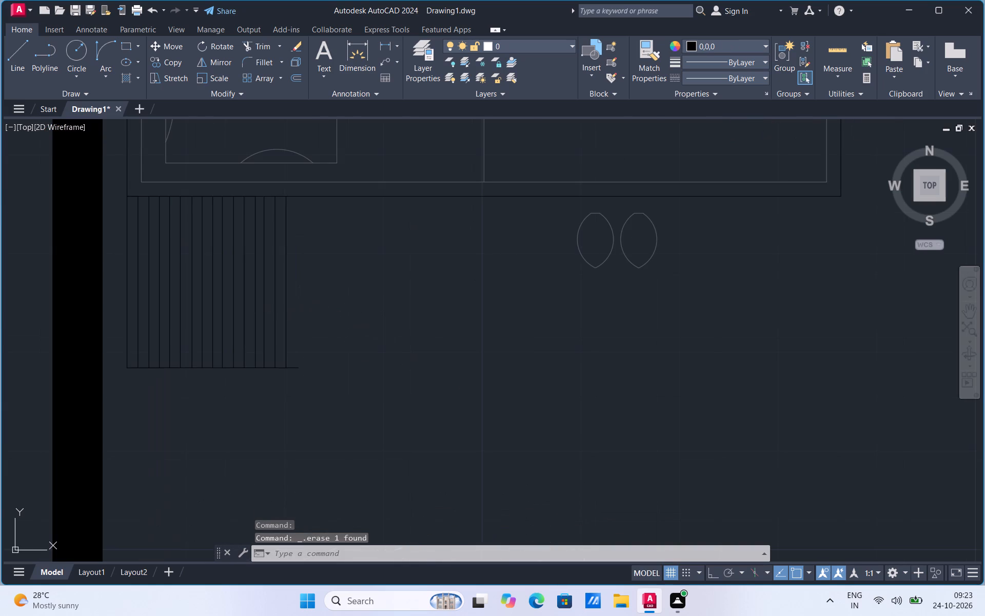
right_click(285, 313)
left_click(323, 109)
scroll(287, 386, "up", 2)
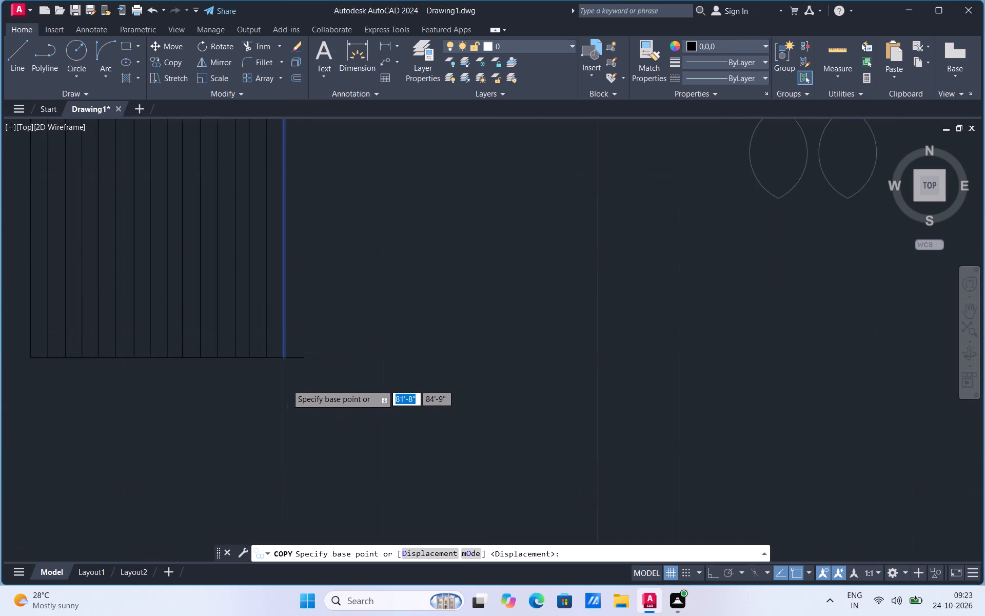
left_click(281, 341)
left_click(307, 343)
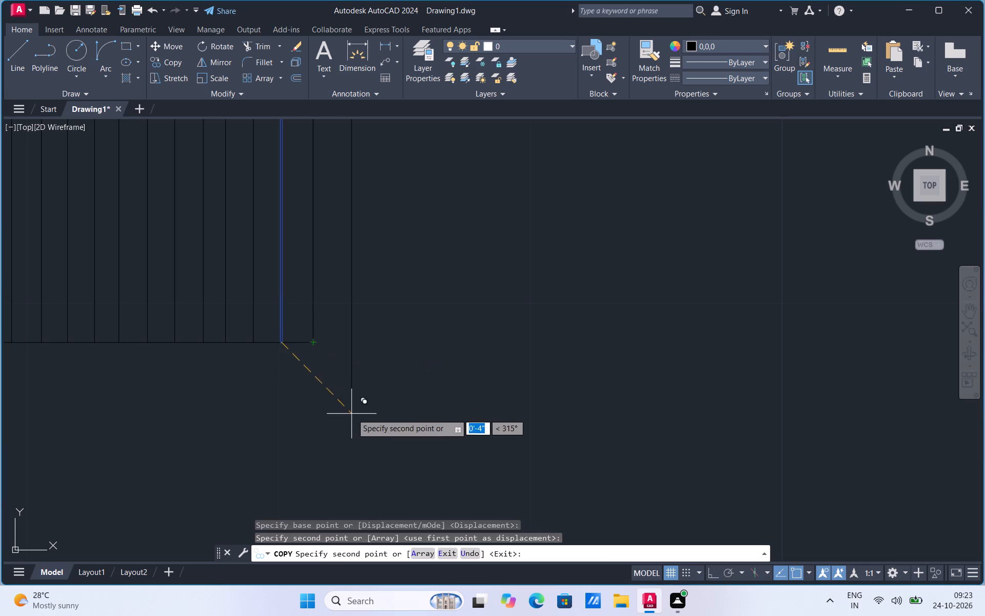
key("Escape")
Match the bedside table end line's black properties onto the bedroom TV's long edges, top end, upper bevel and back line.
scroll(302, 414, "down", 1)
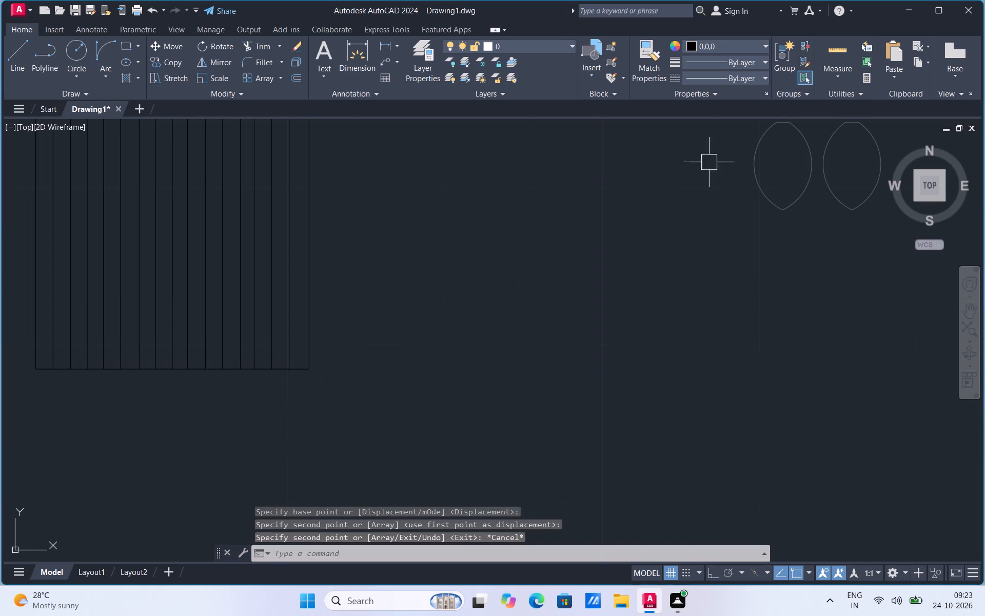
left_click(654, 78)
left_click(311, 292)
scroll(361, 362, "down", 3)
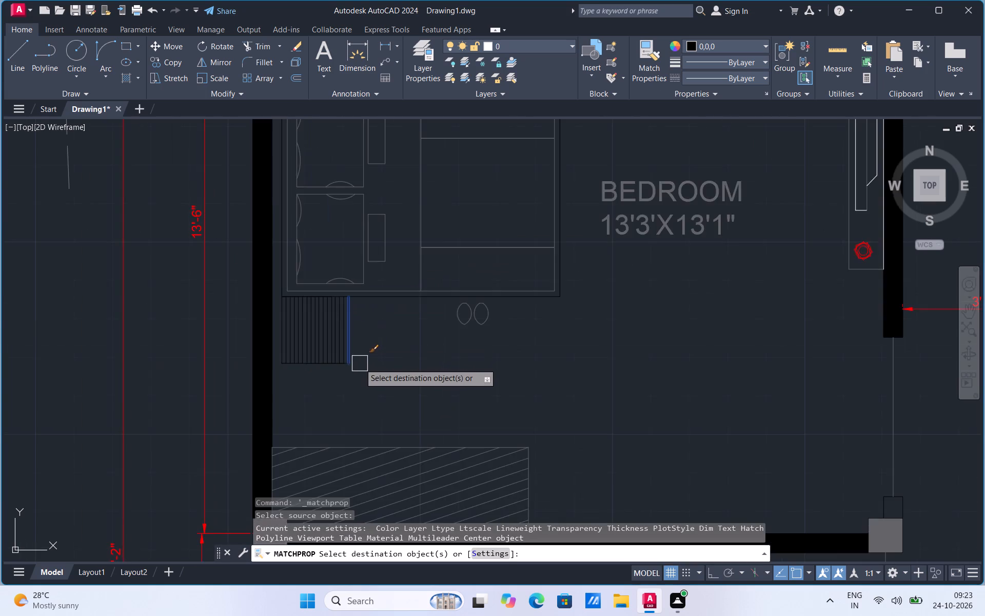
scroll(363, 371, "down", 2)
scroll(570, 245, "up", 4)
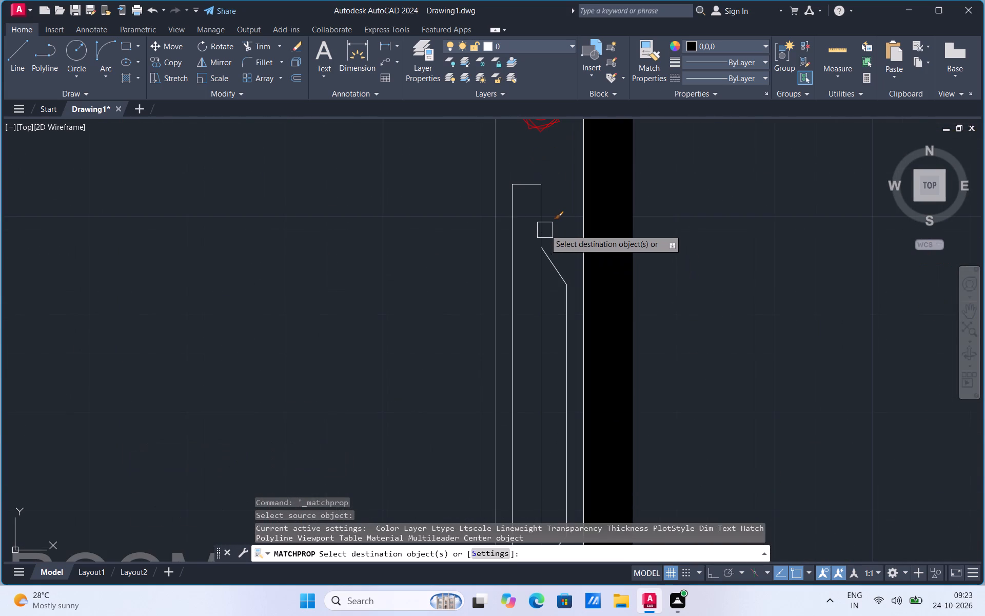
left_click(546, 236)
left_click(558, 260)
left_click(515, 283)
left_click(530, 180)
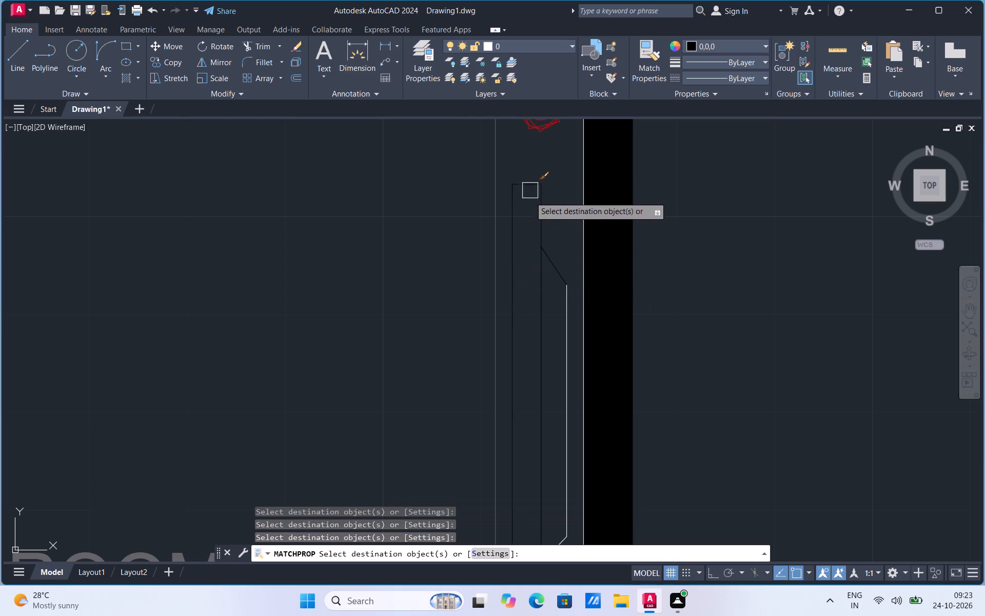
left_click(569, 323)
Match the same black properties onto the bedroom TV unit's outer outline and the TV's remaining bottom end and lower bevel.
left_click(579, 285)
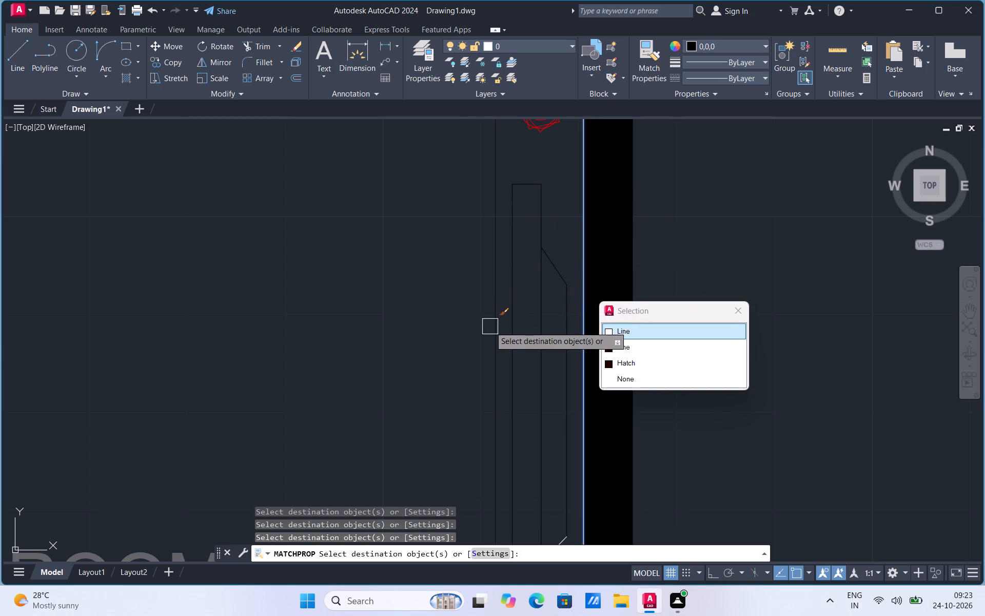
scroll(489, 332, "down", 2)
left_click(508, 154)
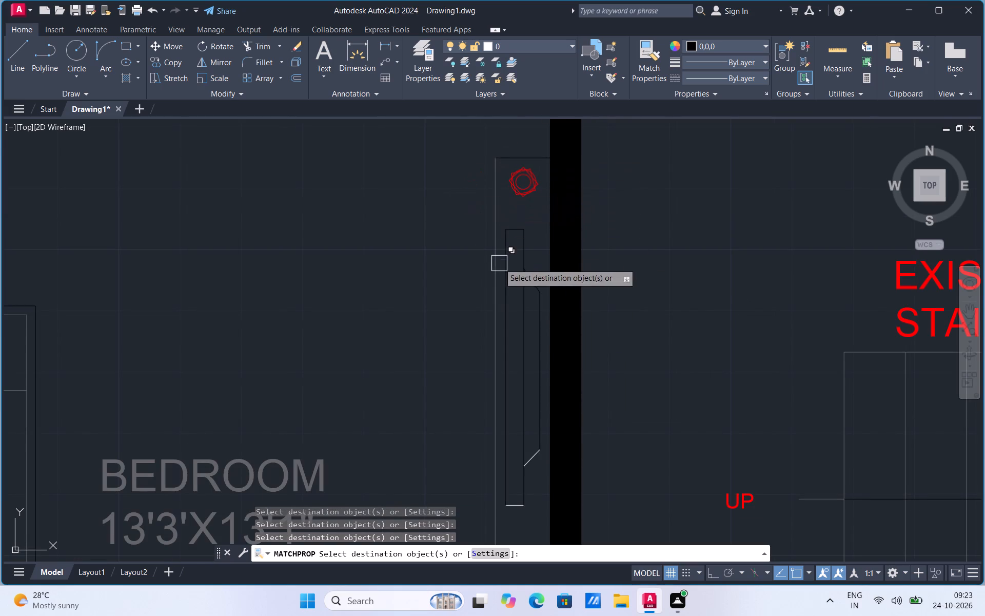
left_click(490, 223)
scroll(490, 217, "down", 2)
scroll(496, 360, "up", 2)
scroll(509, 287, "up", 1)
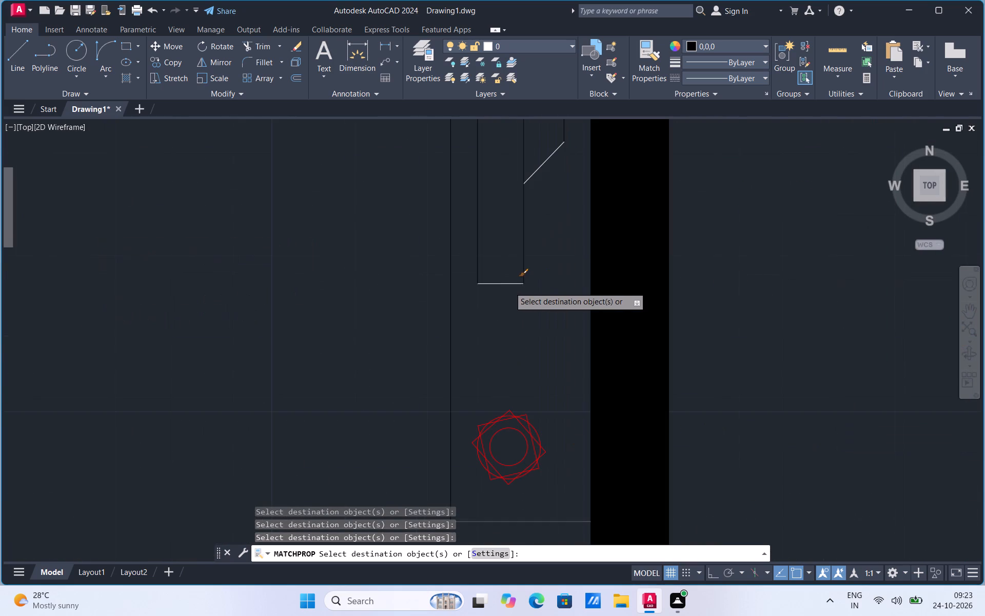
scroll(509, 287, "up", 1)
left_click(504, 286)
left_click(538, 169)
scroll(508, 282, "down", 1)
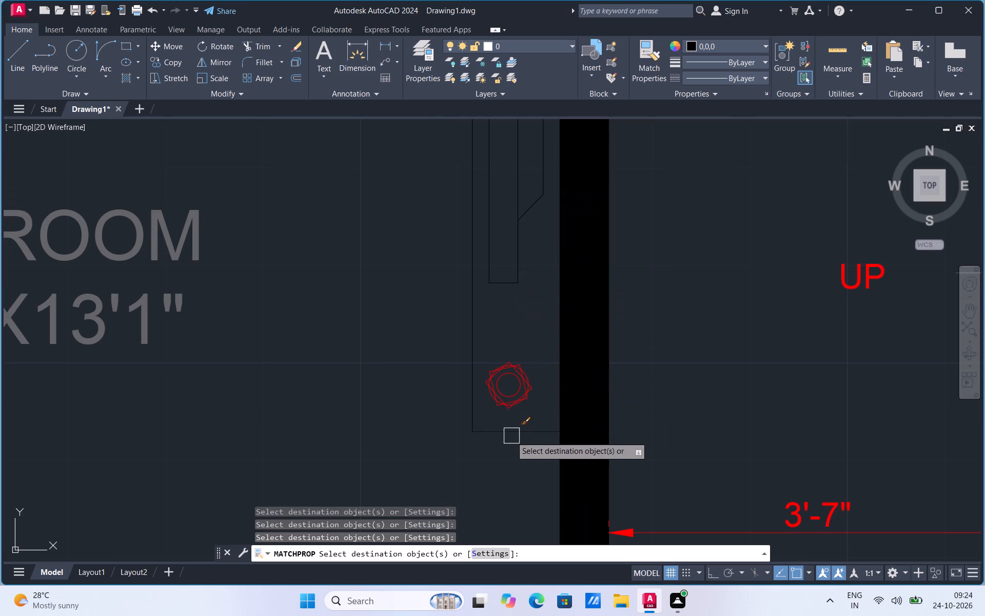
left_click(511, 437)
Match the black properties onto the living room TV unit's outline and the TV panel edges below the partition wall.
scroll(411, 279, "down", 4)
scroll(545, 425, "up", 3)
left_click(529, 429)
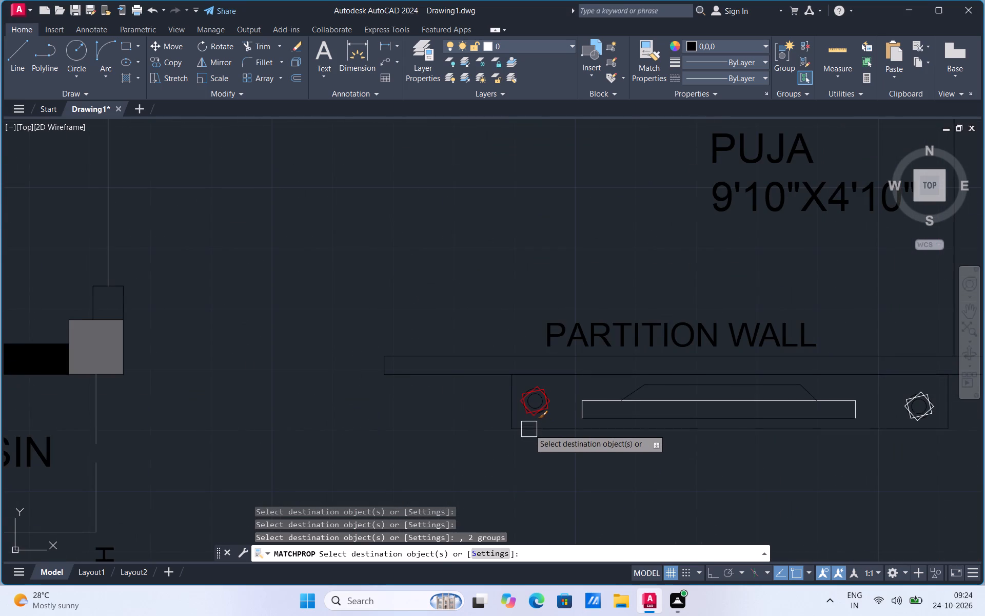
scroll(598, 403, "up", 1)
left_click(595, 401)
left_click(570, 412)
scroll(511, 437, "down", 1)
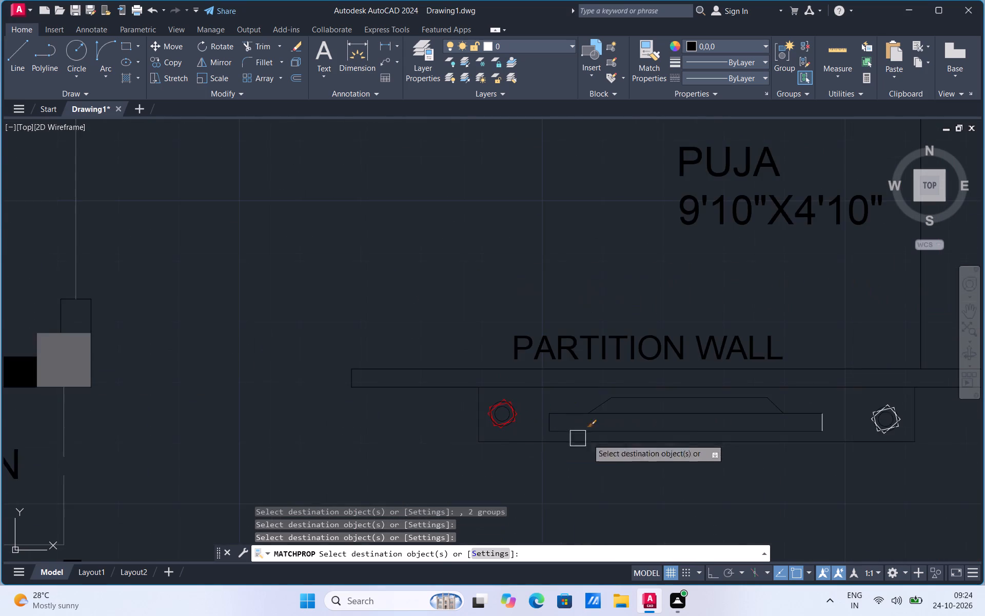
scroll(814, 408, "up", 1)
left_click(827, 434)
scroll(593, 391, "down", 5)
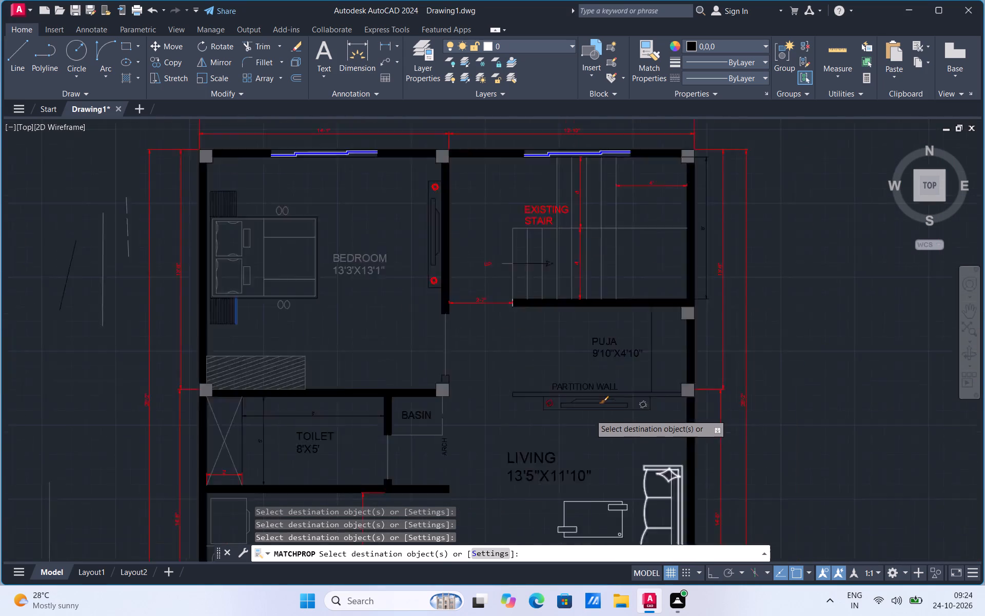
scroll(598, 425, "up", 2)
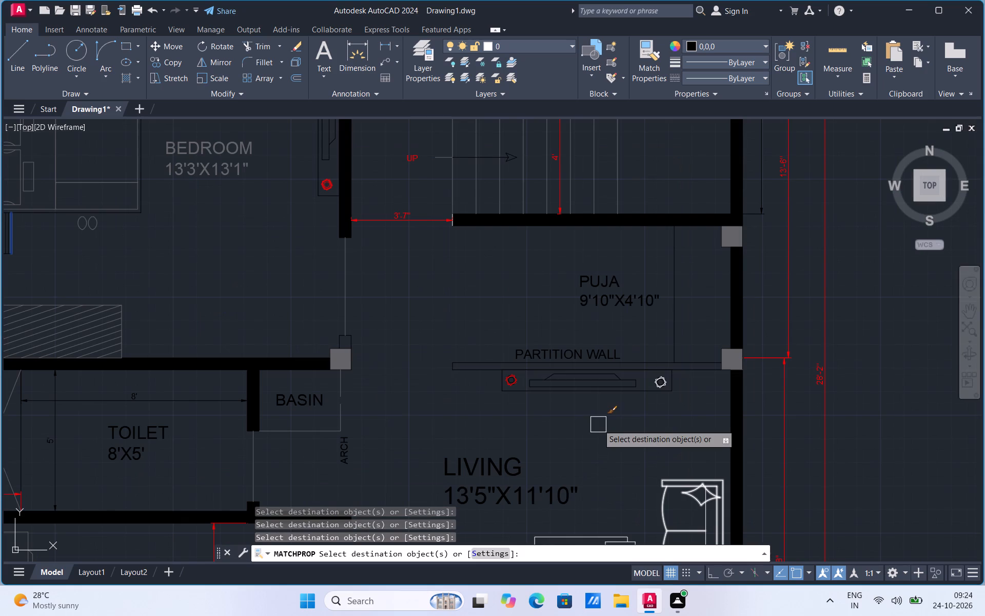
key("Escape")
Examine the ground floor plan from the bedroom to the verandha for objects that still need recolouring.
scroll(540, 282, "down", 2)
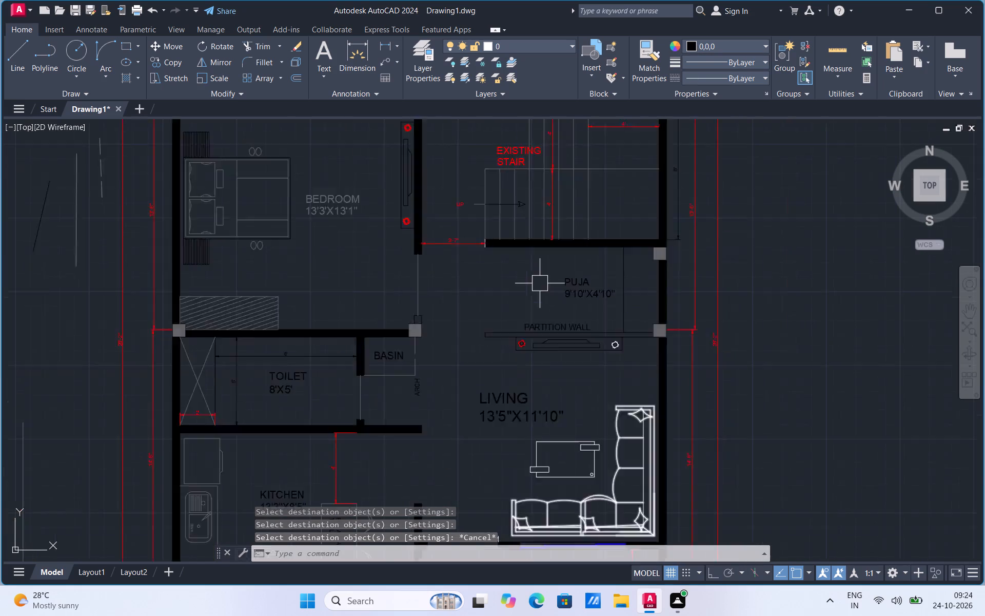
scroll(540, 283, "down", 1)
scroll(561, 368, "up", 1)
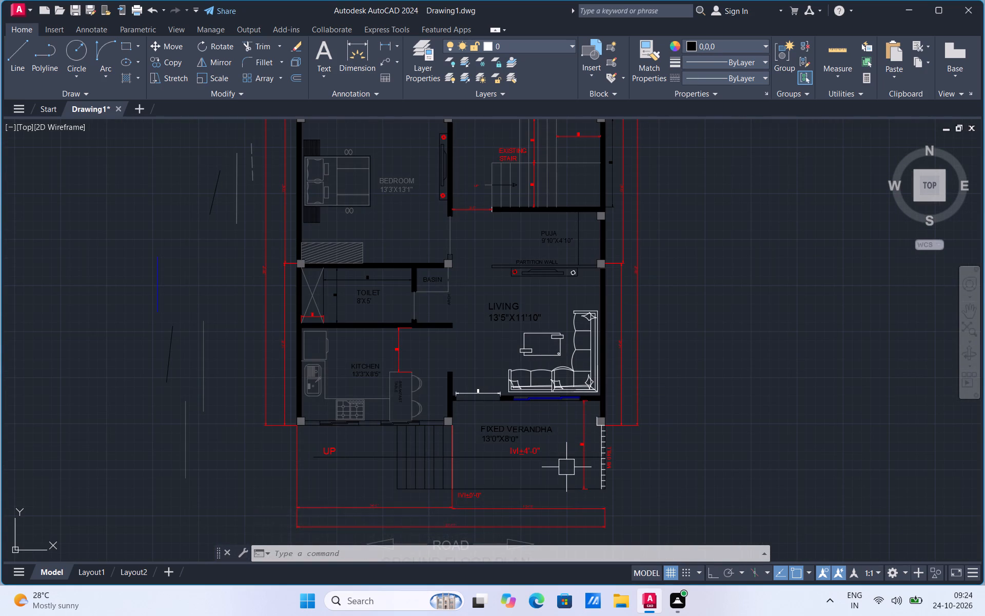
scroll(564, 498, "up", 2)
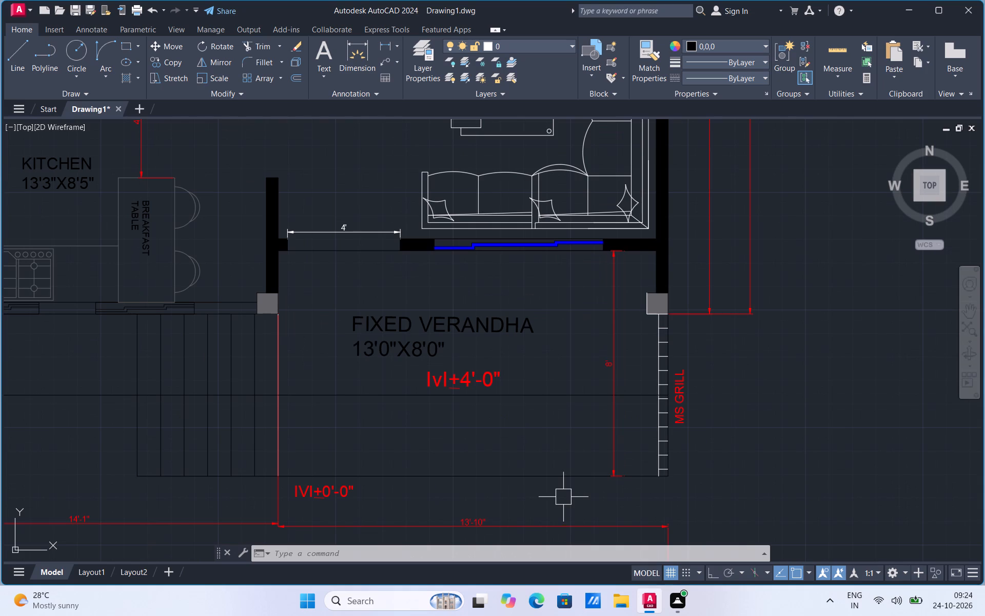
scroll(581, 455, "down", 1)
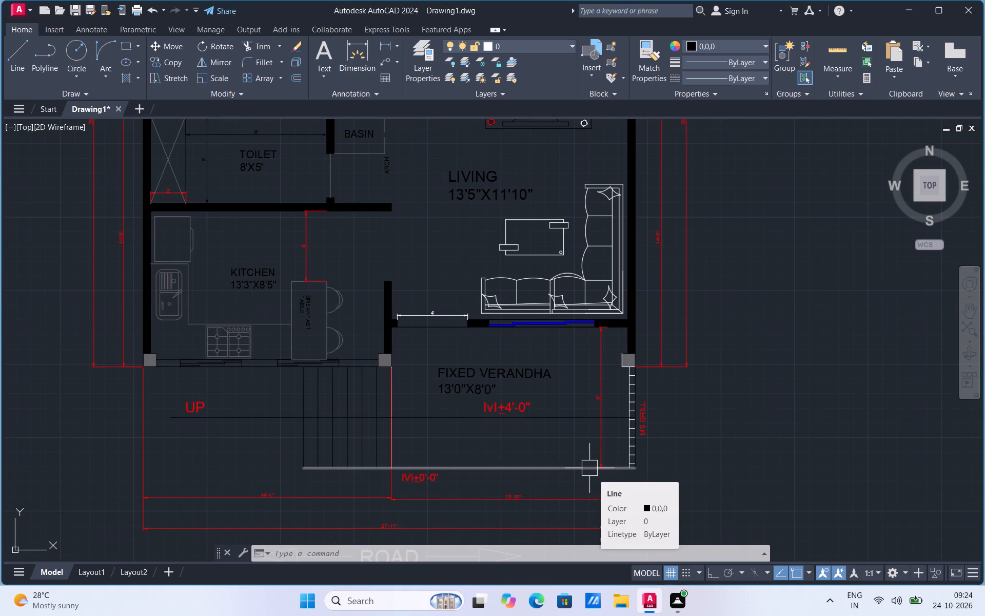
scroll(589, 468, "down", 2)
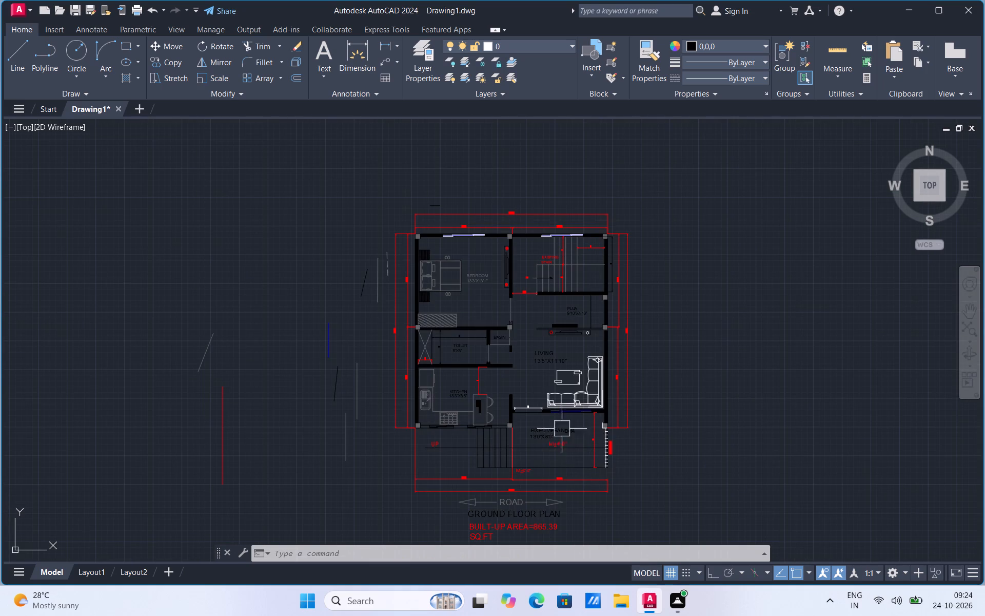
scroll(488, 292, "up", 1)
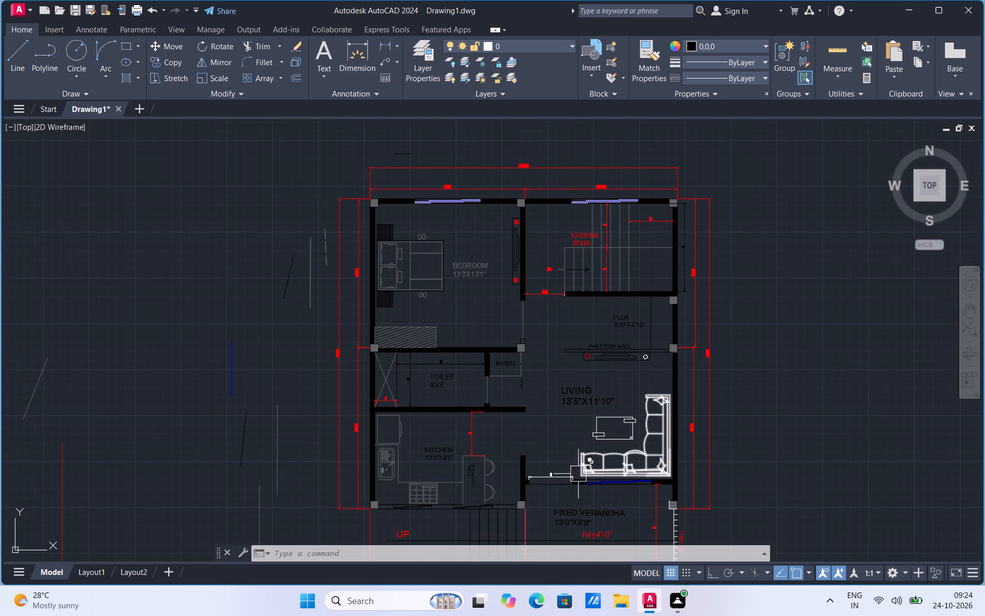
scroll(570, 490, "up", 1)
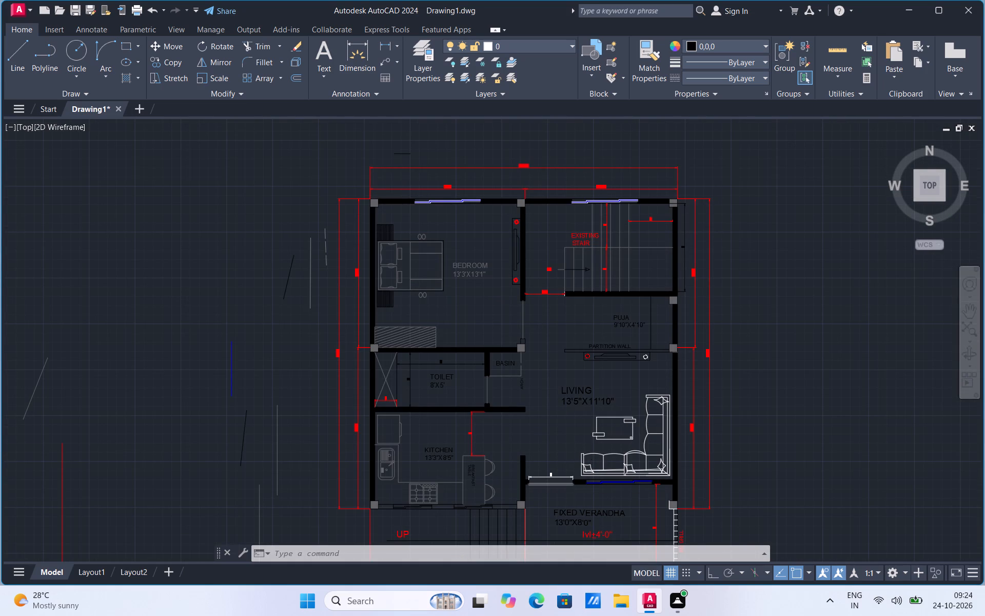
Set the current object colour to Red.
left_click(691, 48)
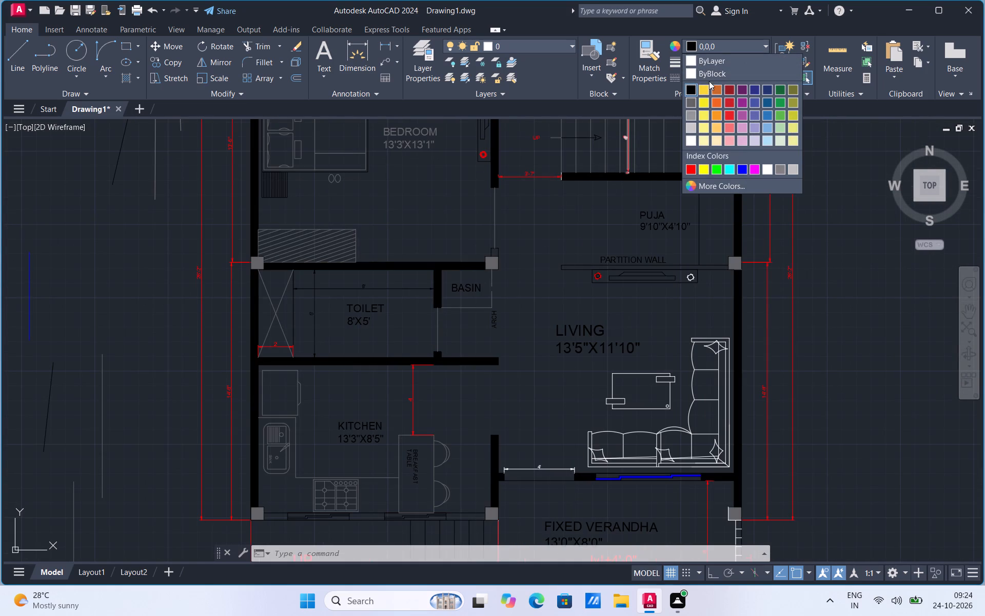
left_click(687, 171)
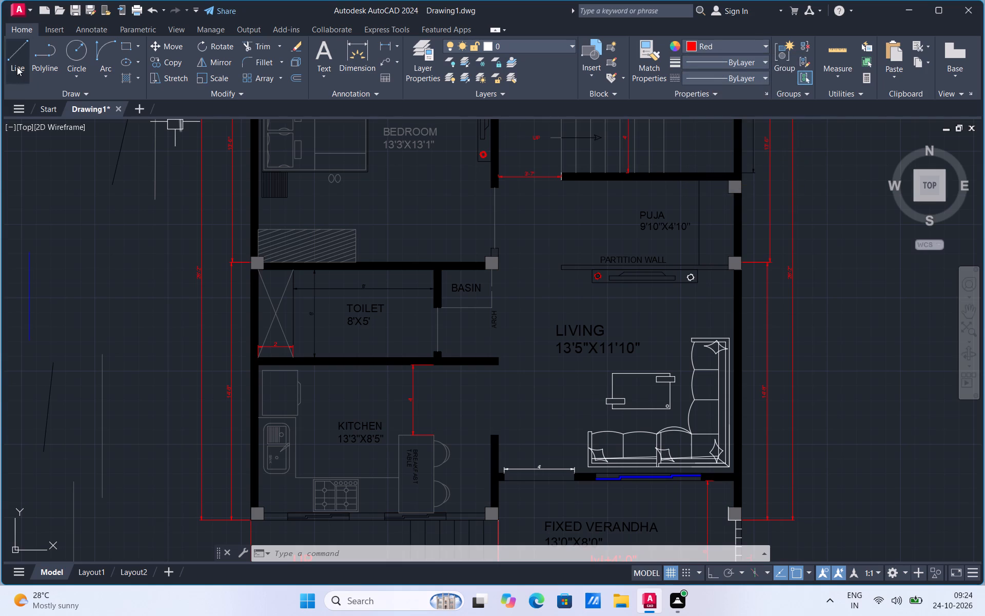
Match the properties of the red sample line beside the plan onto the 4' door opening dimension between living room and verandha.
left_click(642, 72)
scroll(640, 252, "down", 2)
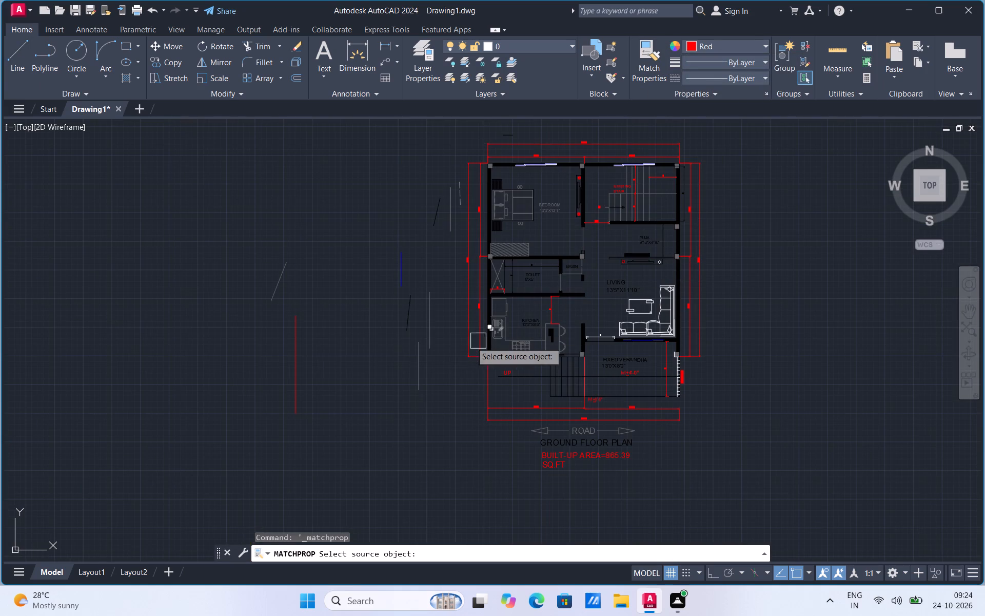
left_click(293, 358)
scroll(594, 307, "up", 3)
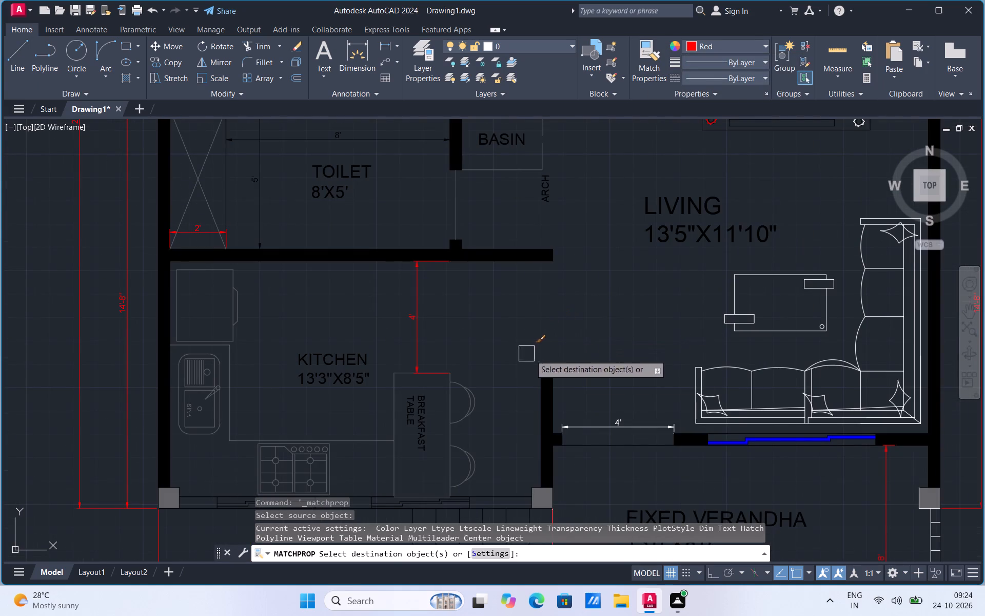
left_click(599, 421)
scroll(601, 359, "down", 3)
scroll(640, 428, "up", 2)
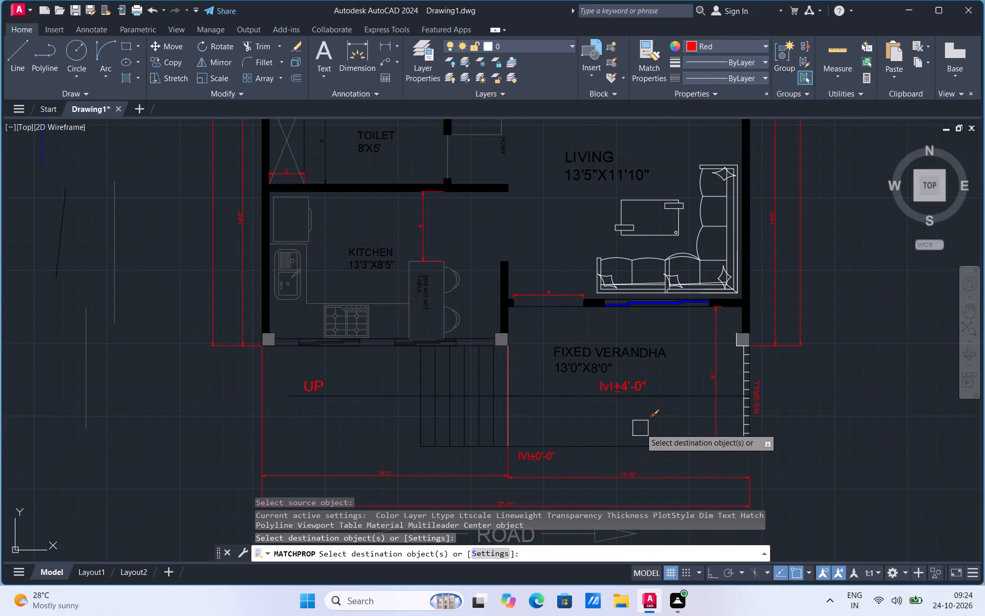
key("Escape")
Ungroup the kitchen window symbol in the wall below the stove.
scroll(344, 354, "up", 2)
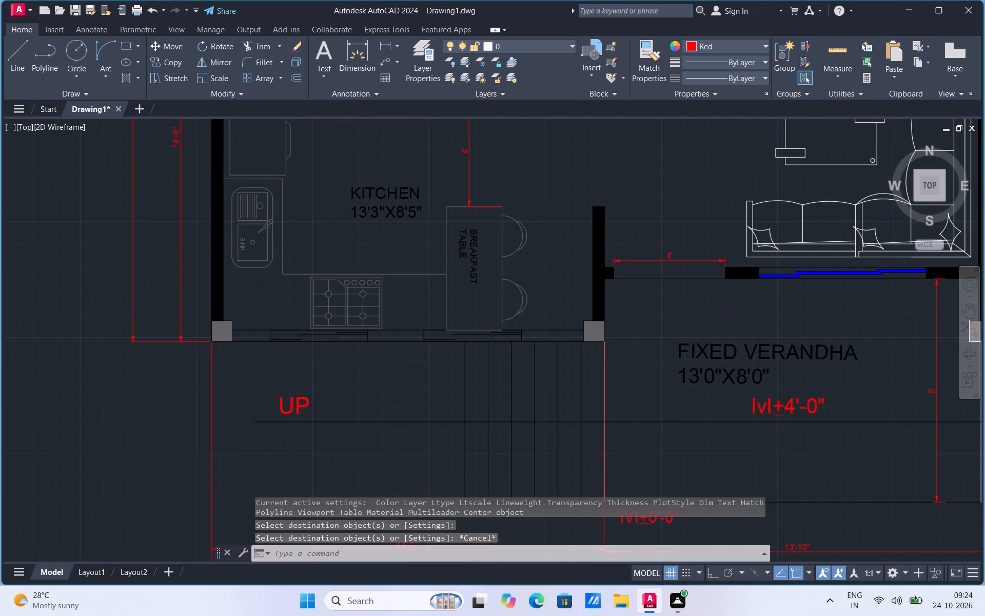
scroll(259, 334, "up", 2)
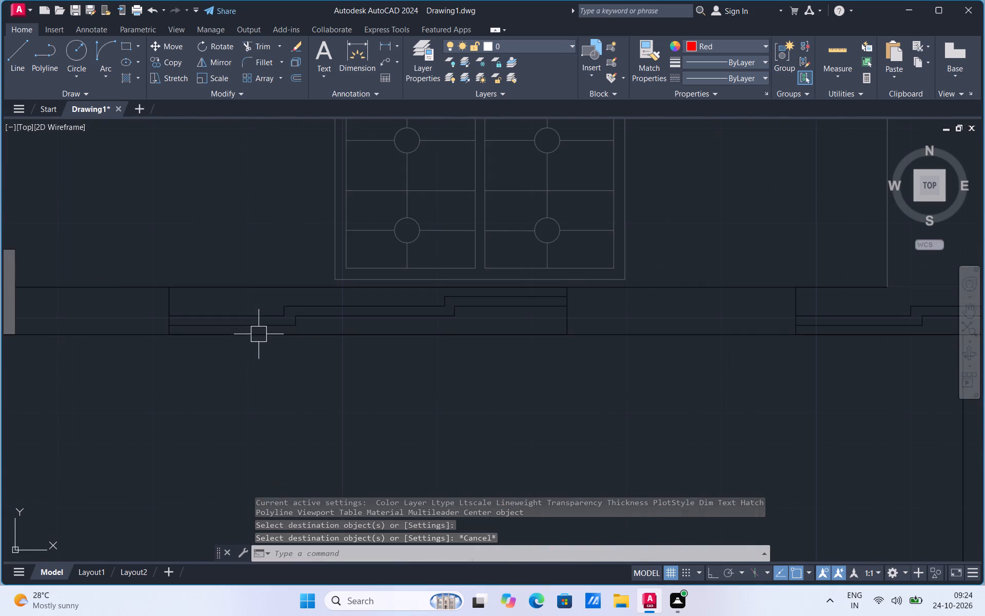
left_click(281, 321)
right_click(281, 321)
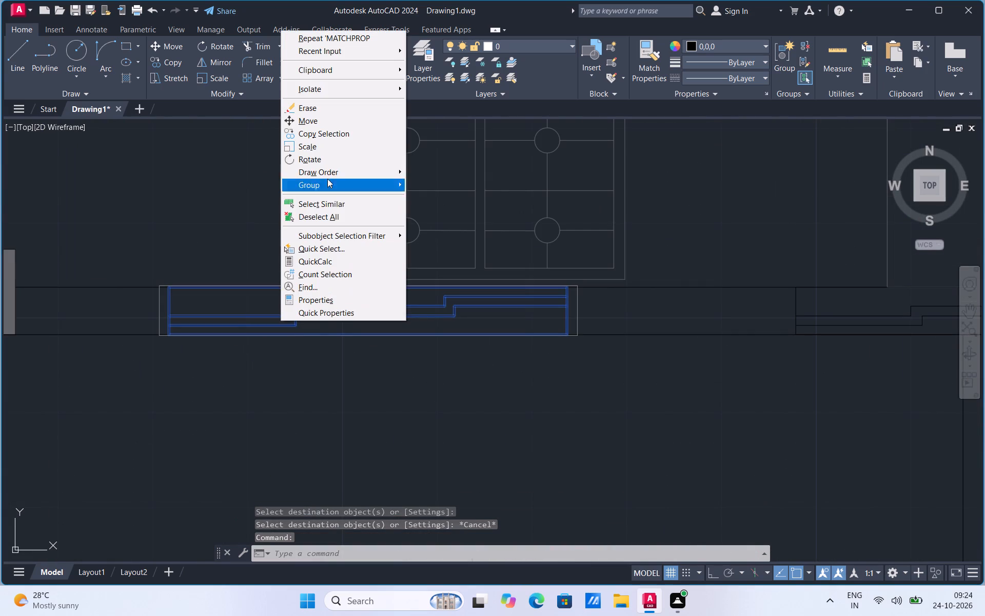
left_click(323, 189)
left_click(430, 199)
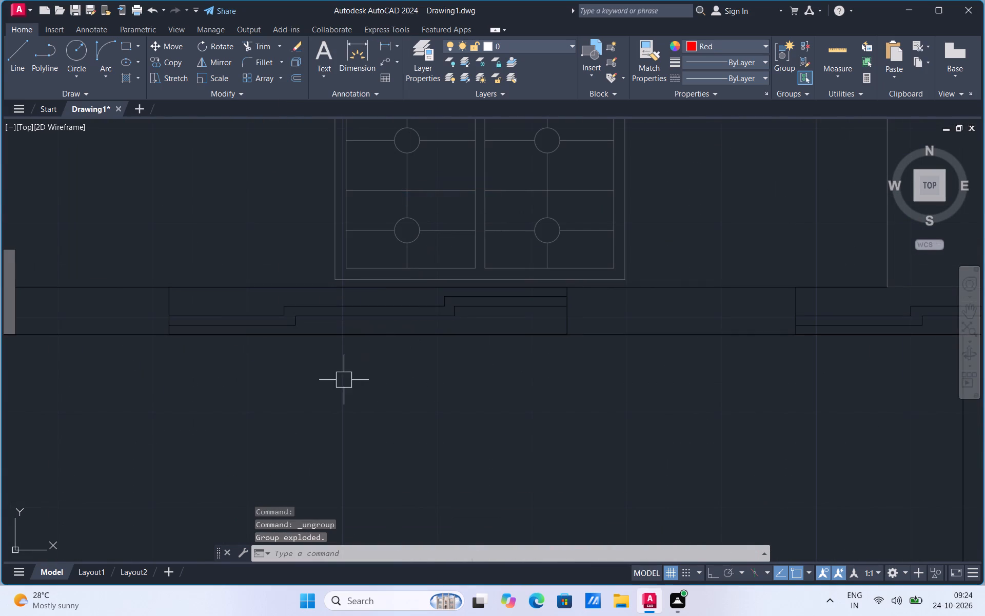
Ungroup the second kitchen window symbol, in the wall below the breakfast table.
left_click(816, 324)
right_click(816, 324)
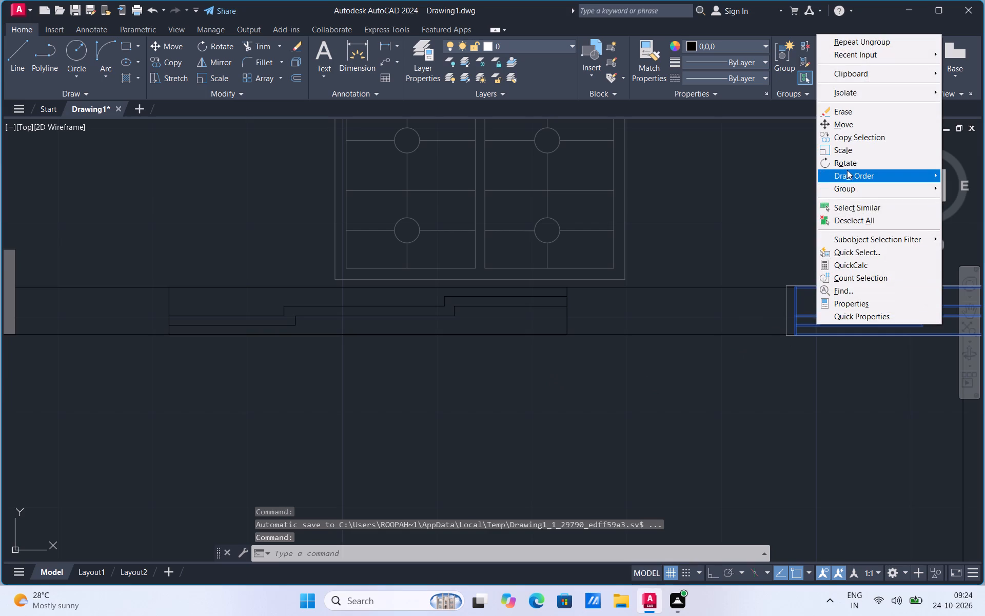
left_click(845, 185)
left_click(863, 191)
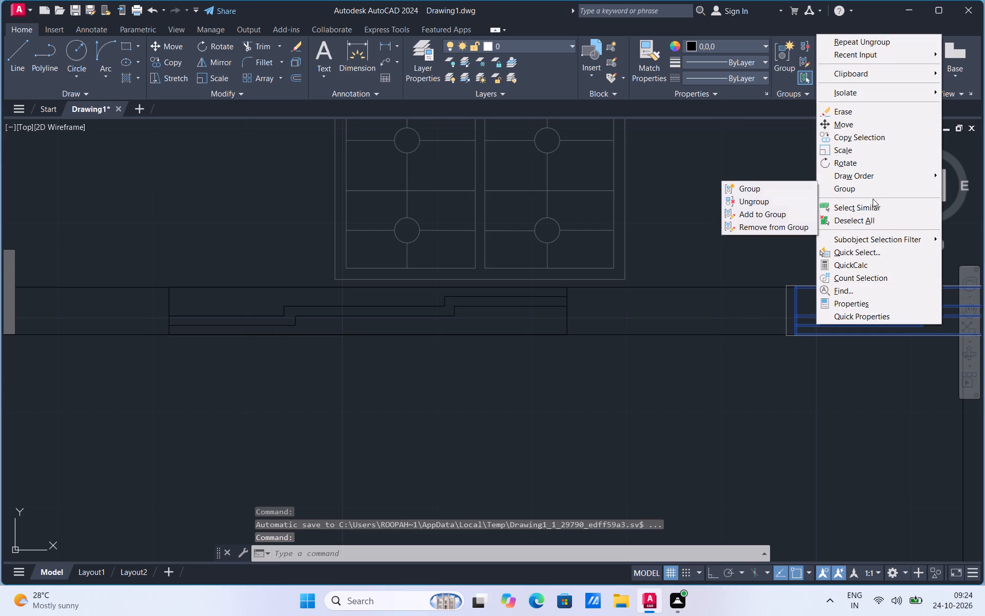
left_click(841, 190)
left_click(772, 206)
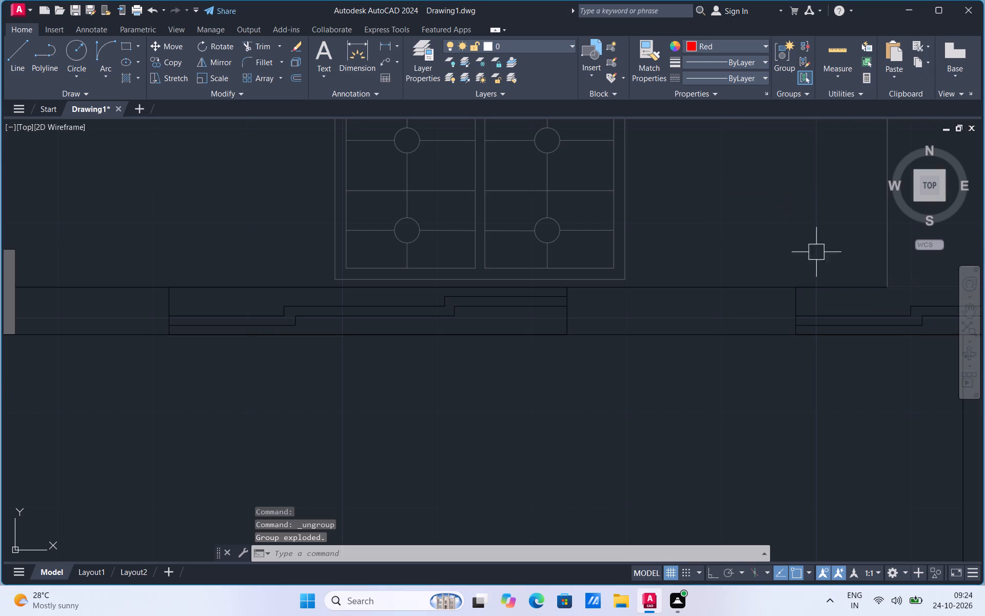
Fill the stepped sliding panels of both kitchen windows with a Solid hatch.
scroll(258, 324, "up", 2)
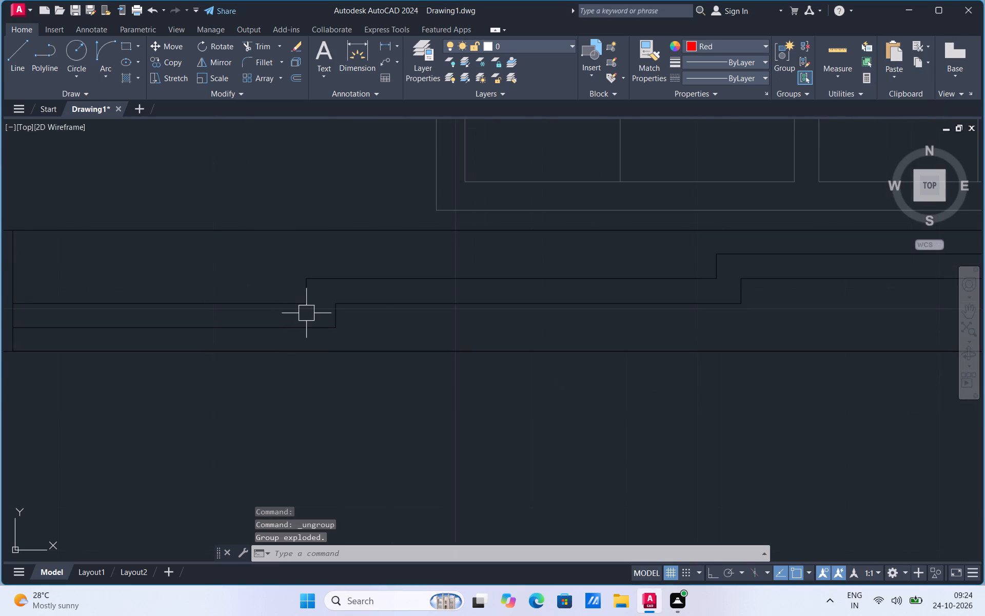
scroll(448, 370, "down", 1)
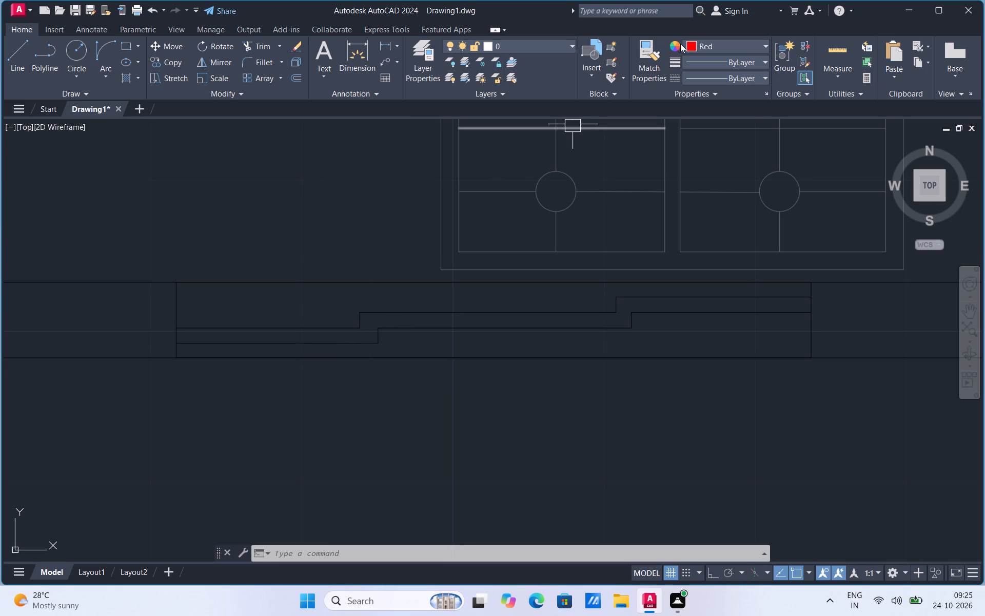
left_click(136, 79)
left_click(130, 95)
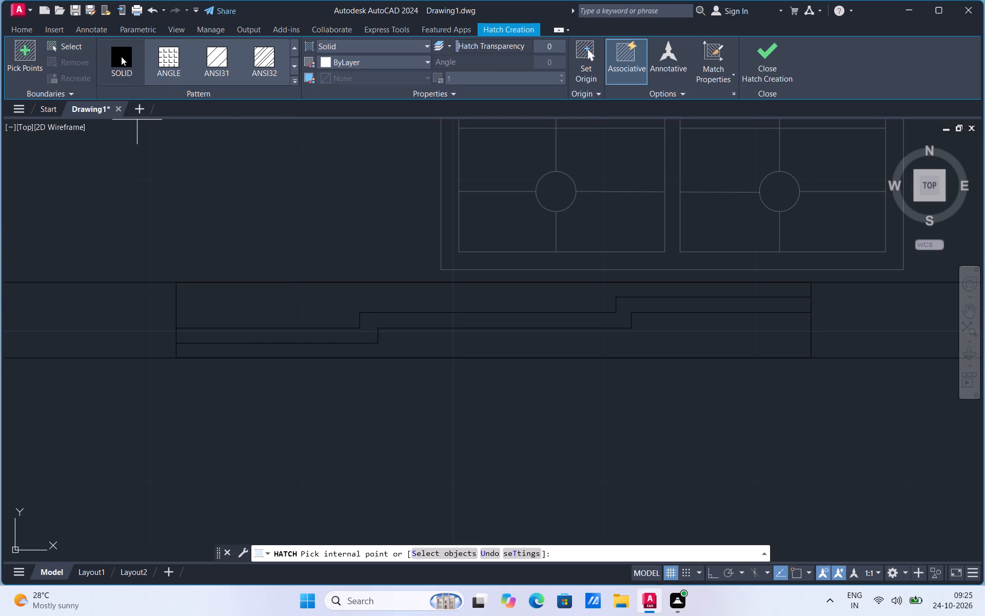
left_click(121, 56)
left_click(346, 336)
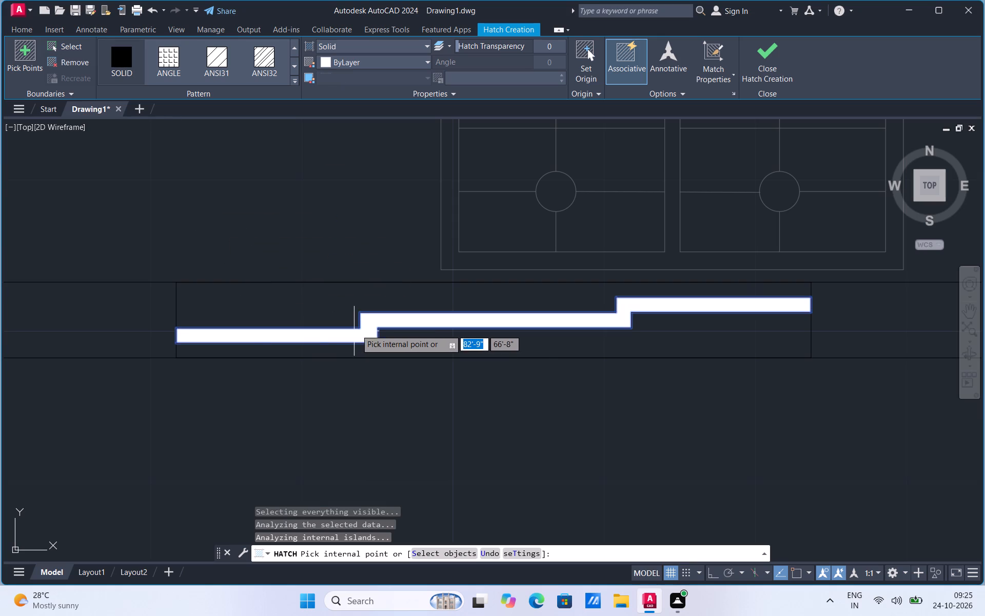
scroll(233, 359, "down", 2)
scroll(672, 345, "up", 1)
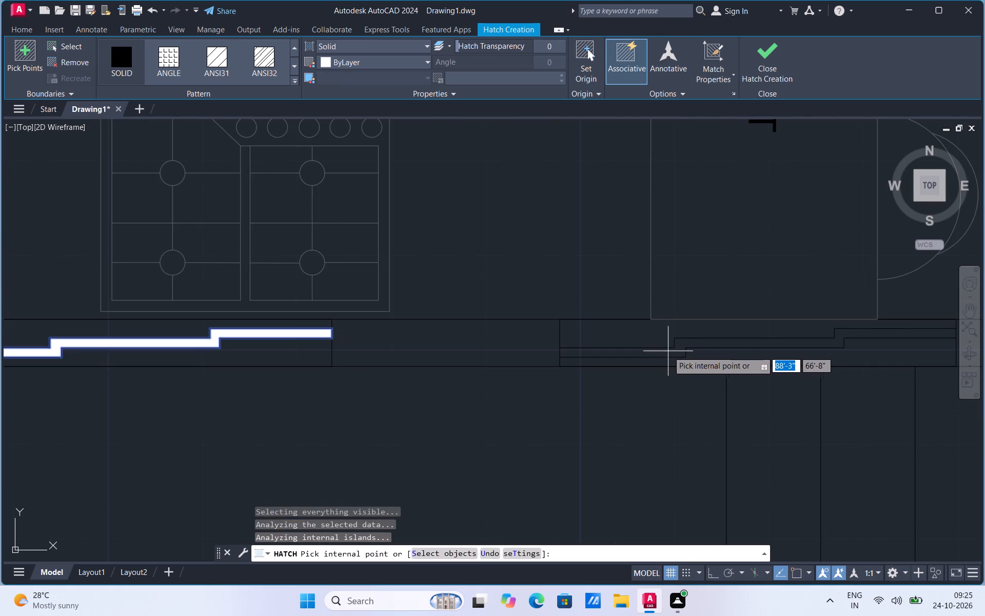
left_click(664, 355)
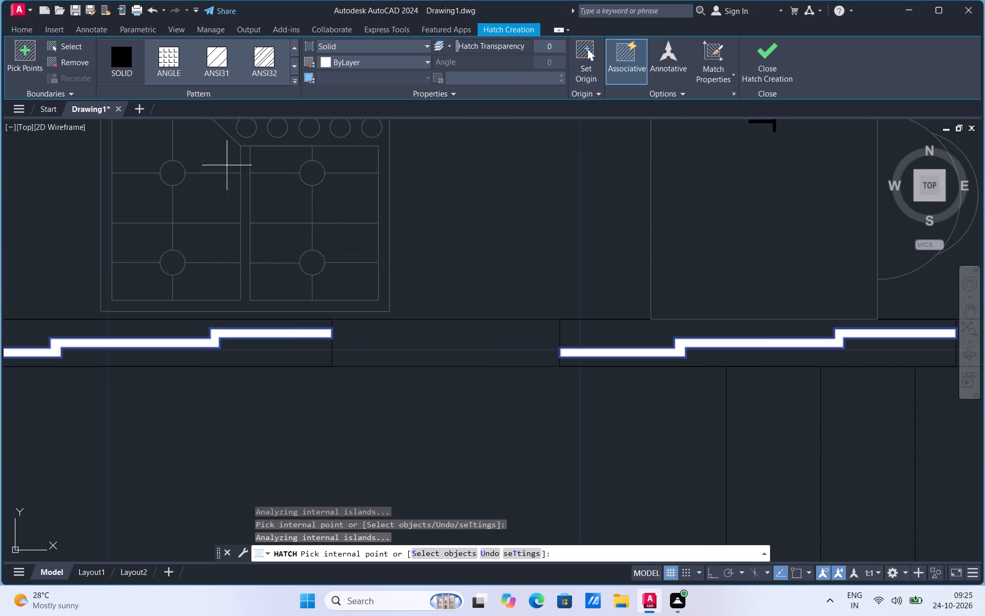
key("Escape")
Set the current object colour to Blue and draw a near-vertical sample line about 2'-2" long beside the kitchen, outside the dimensions.
scroll(543, 357, "down", 2)
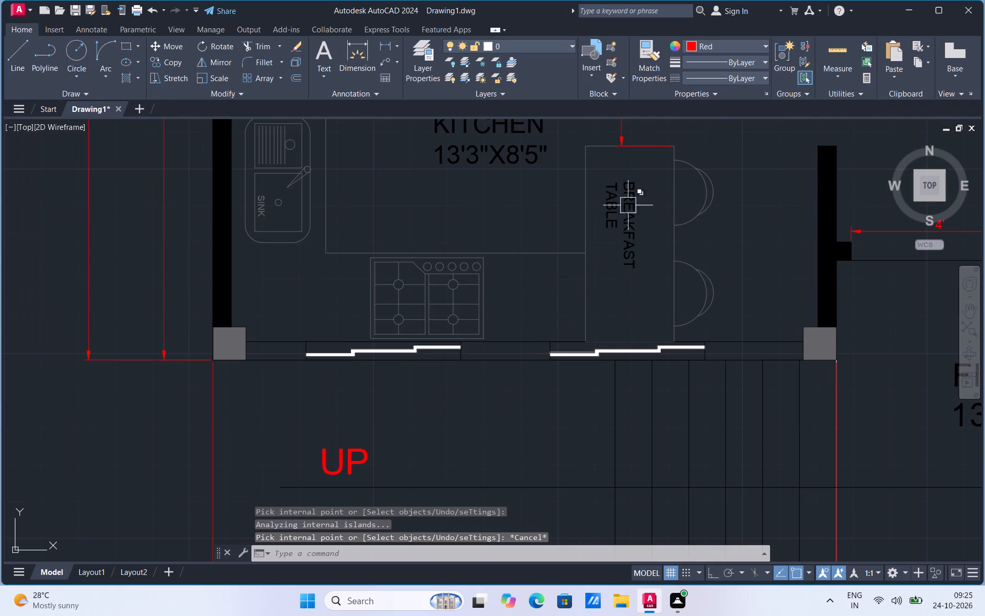
left_click(689, 47)
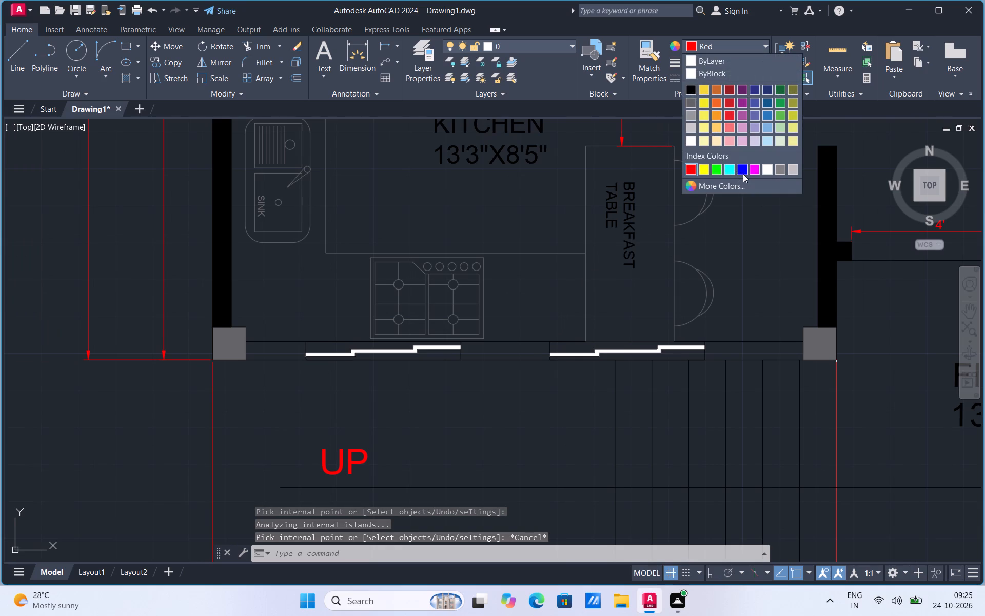
left_click(743, 173)
left_click(15, 61)
left_click_drag(25, 303, 25, 295)
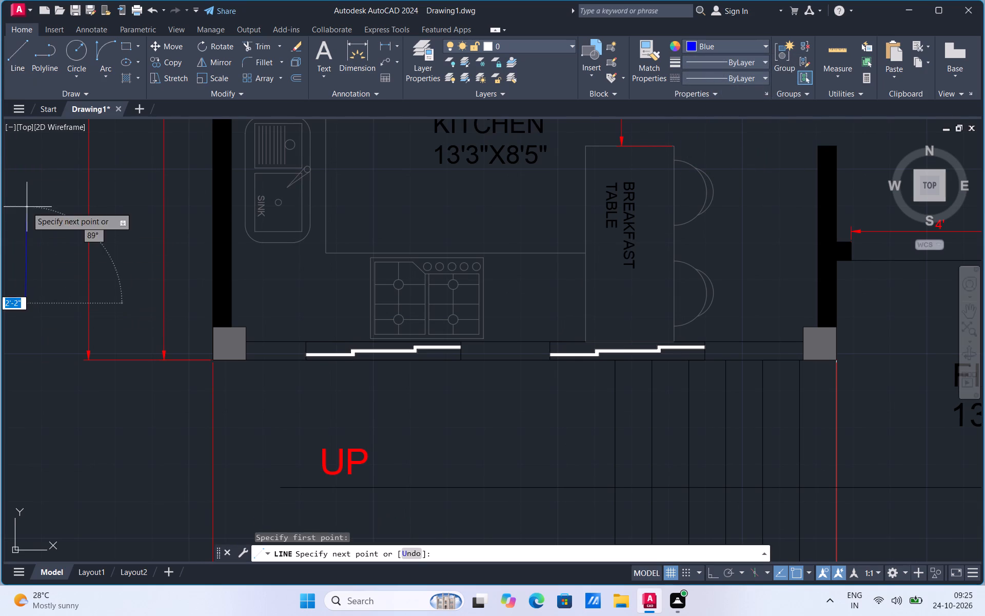
left_click(27, 207)
key("Escape")
Match the properties of the blue sample line onto the solid hatch in the kitchen windows.
left_click(650, 73)
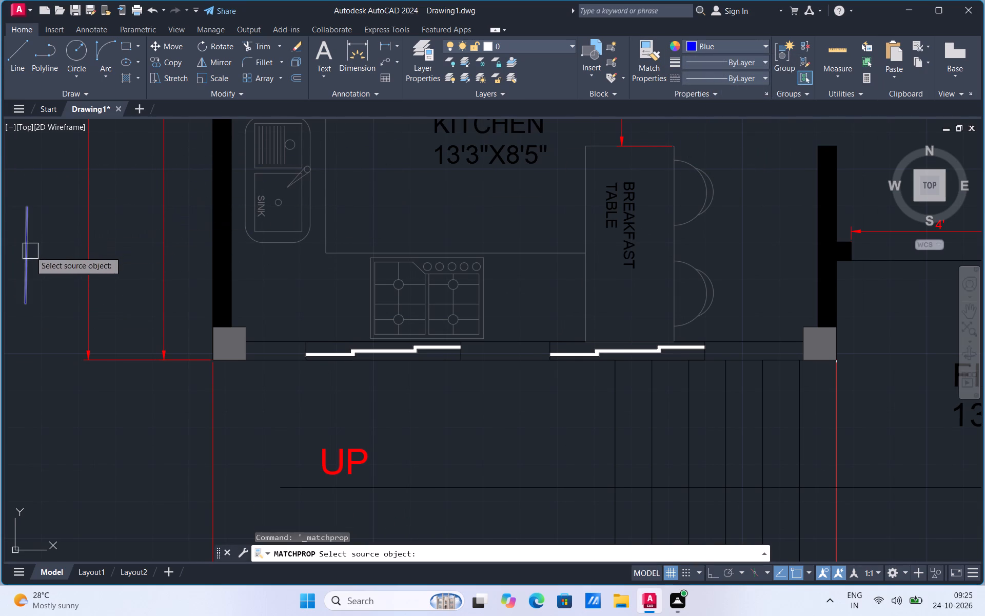
left_click(26, 254)
scroll(382, 343, "up", 3)
scroll(389, 391, "up", 2)
left_click(390, 359)
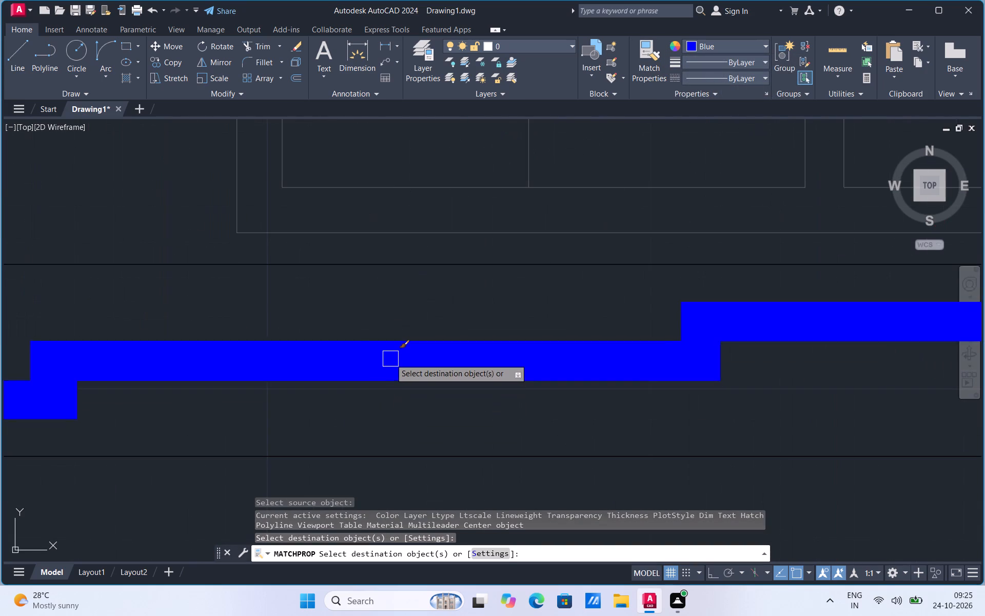
scroll(390, 359, "down", 4)
key("Escape")
Erase the leftover colour sample lines beside the plan, including the red one and the blue one next to the kitchen.
scroll(485, 410, "down", 1)
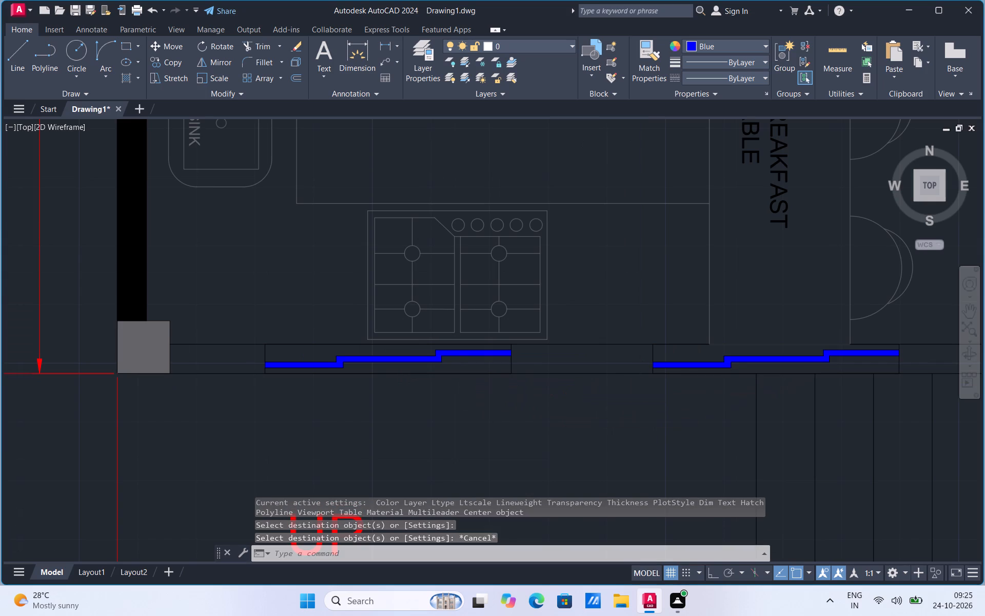
scroll(484, 404, "down", 3)
left_click_drag(72, 230, 80, 260)
left_click(344, 484)
key("Delete")
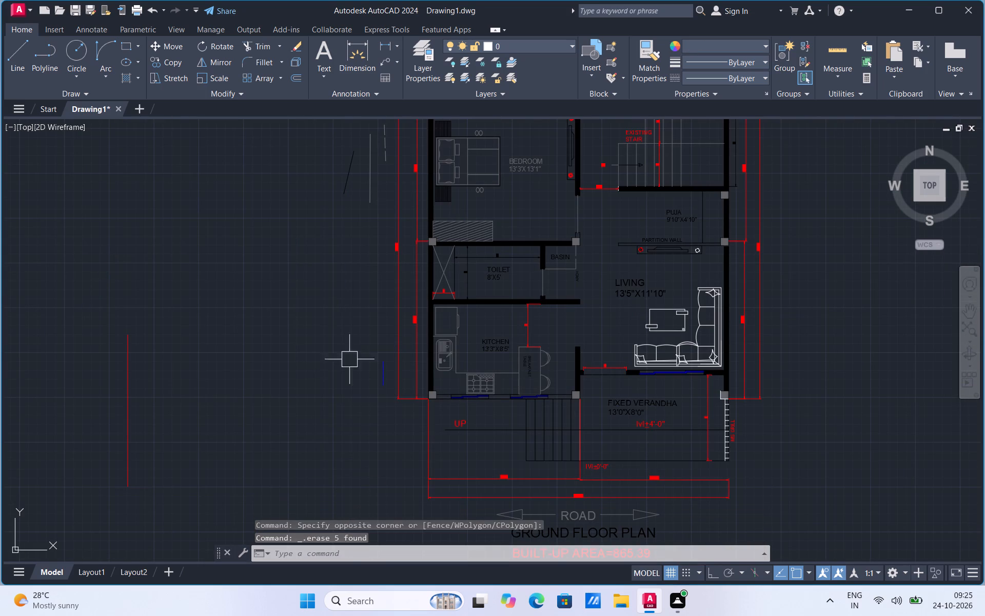
left_click(366, 196)
left_click(348, 183)
key("Delete")
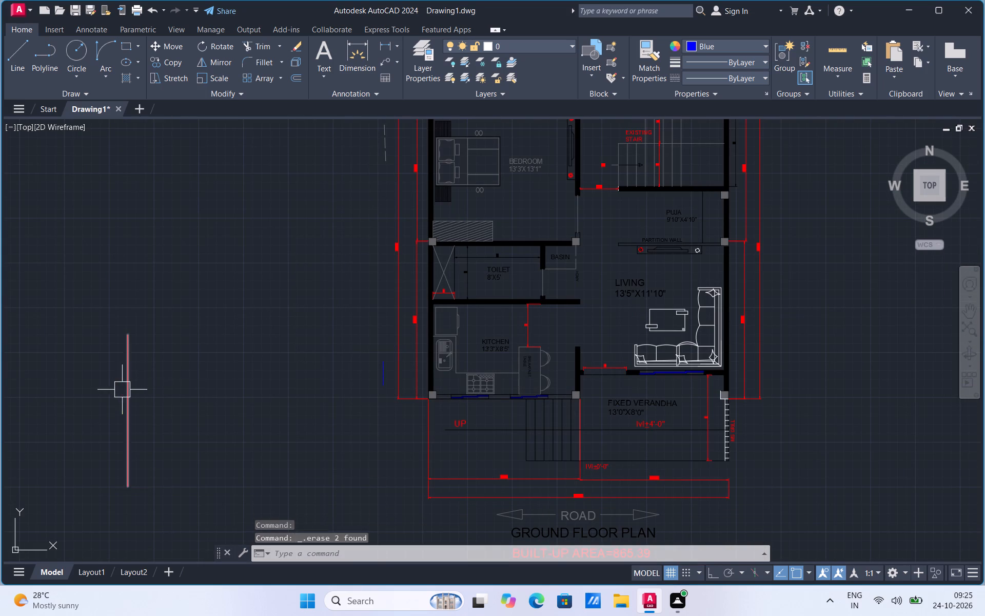
left_click(122, 390)
key("Delete")
left_click(376, 384)
key("Delete")
Erase the leftover sample lines beside the bedroom and above the plan's top dimensions.
scroll(318, 430, "down", 1)
scroll(344, 269, "up", 1)
left_click(360, 247)
left_click(374, 218)
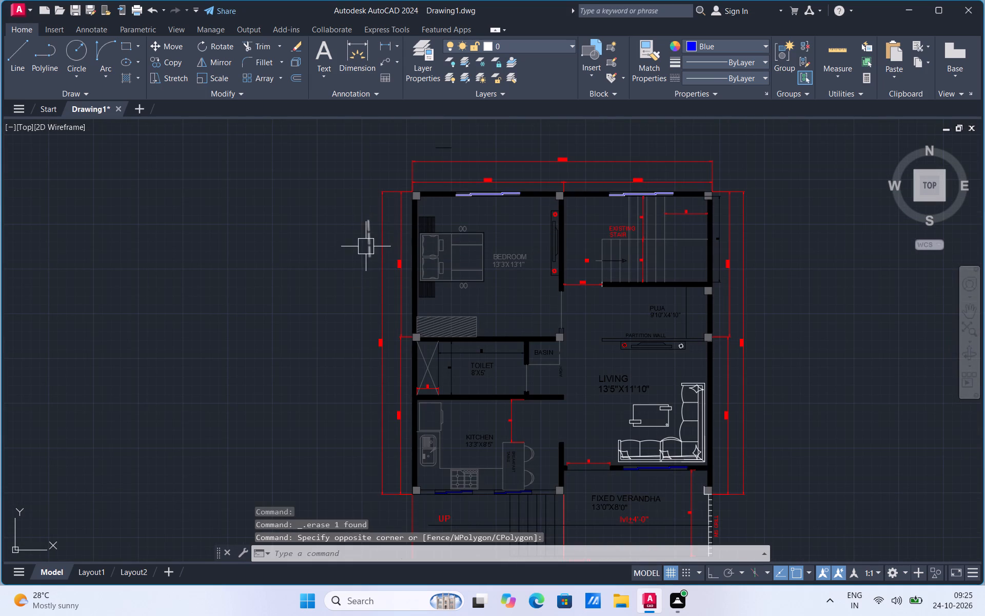
left_click(366, 246)
key("Delete")
left_click(445, 146)
key("Delete")
scroll(333, 195, "down", 2)
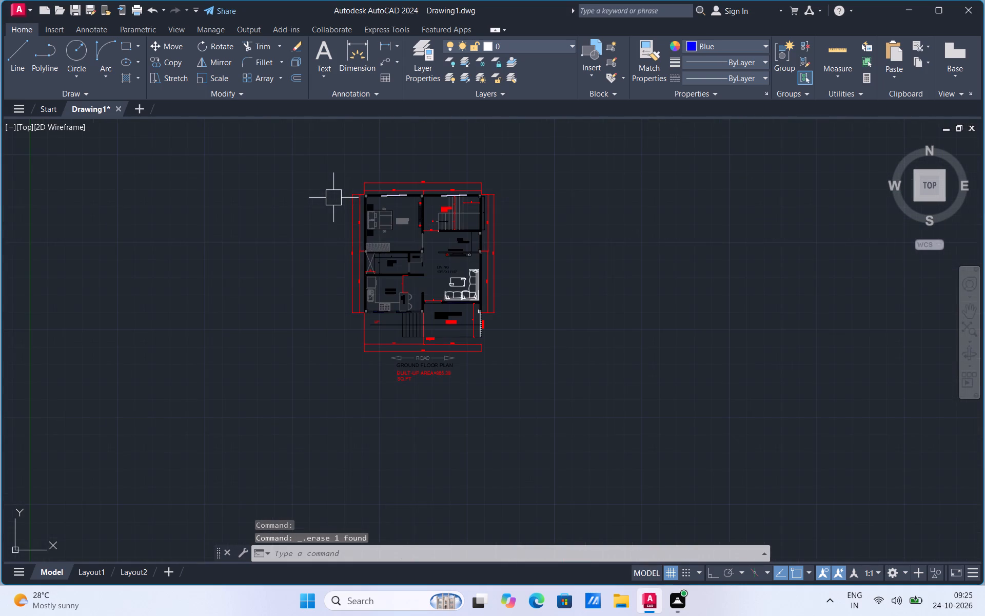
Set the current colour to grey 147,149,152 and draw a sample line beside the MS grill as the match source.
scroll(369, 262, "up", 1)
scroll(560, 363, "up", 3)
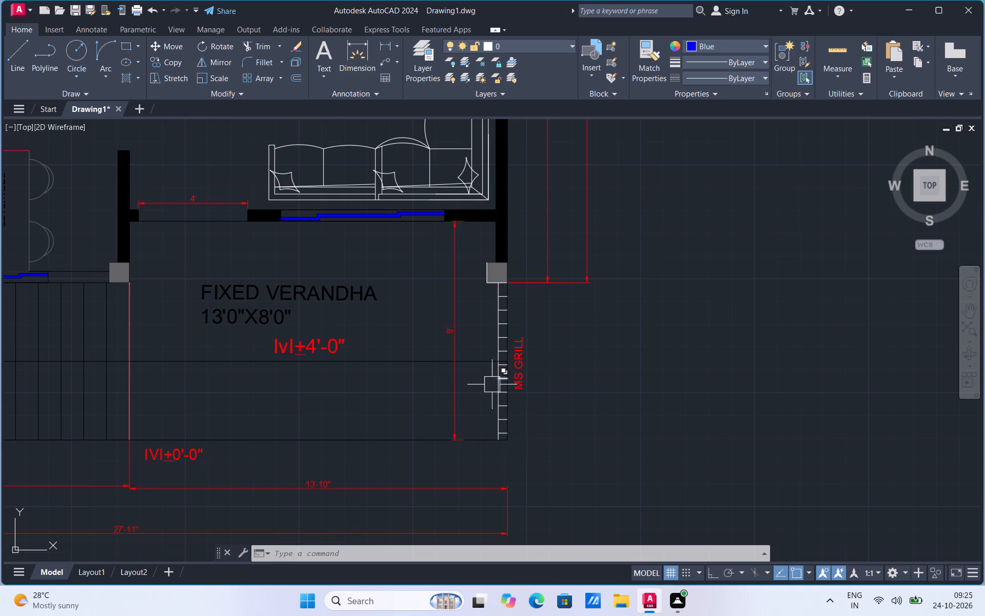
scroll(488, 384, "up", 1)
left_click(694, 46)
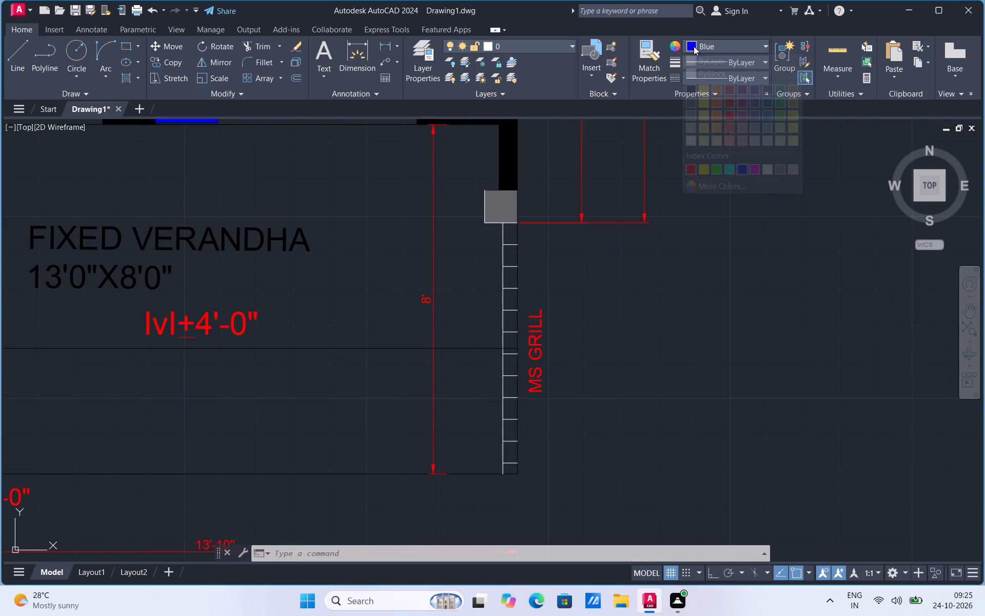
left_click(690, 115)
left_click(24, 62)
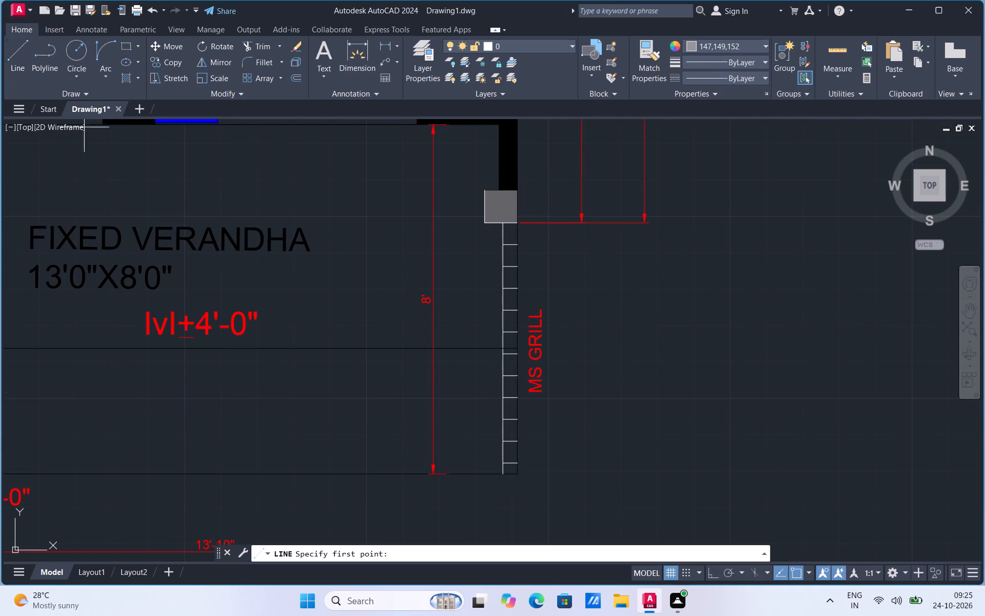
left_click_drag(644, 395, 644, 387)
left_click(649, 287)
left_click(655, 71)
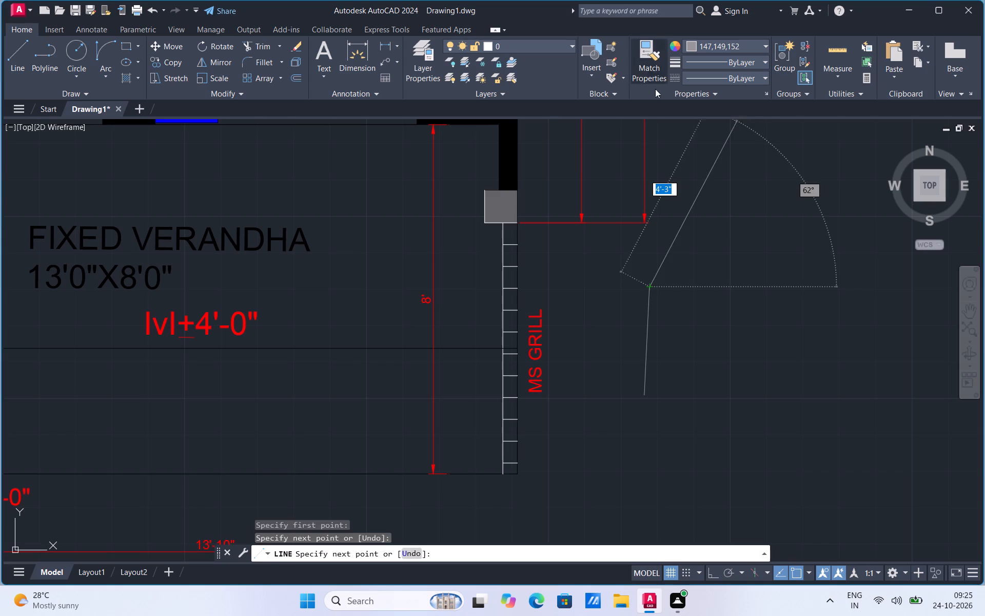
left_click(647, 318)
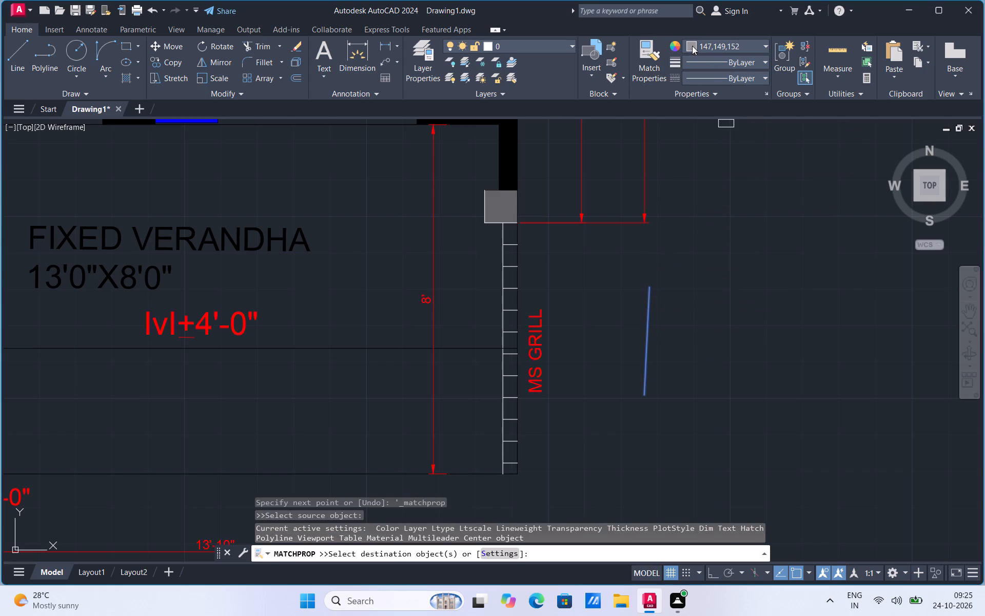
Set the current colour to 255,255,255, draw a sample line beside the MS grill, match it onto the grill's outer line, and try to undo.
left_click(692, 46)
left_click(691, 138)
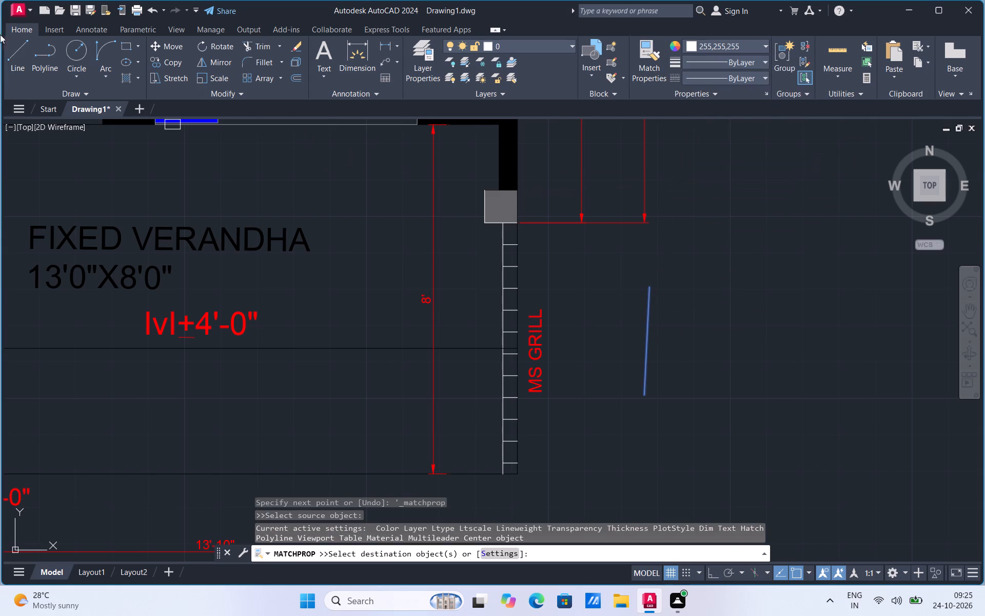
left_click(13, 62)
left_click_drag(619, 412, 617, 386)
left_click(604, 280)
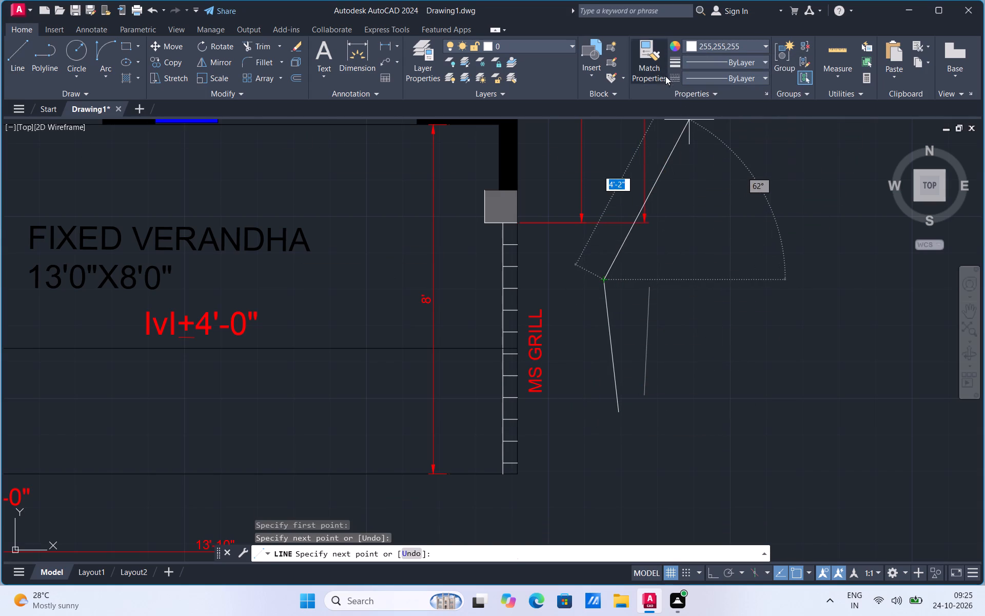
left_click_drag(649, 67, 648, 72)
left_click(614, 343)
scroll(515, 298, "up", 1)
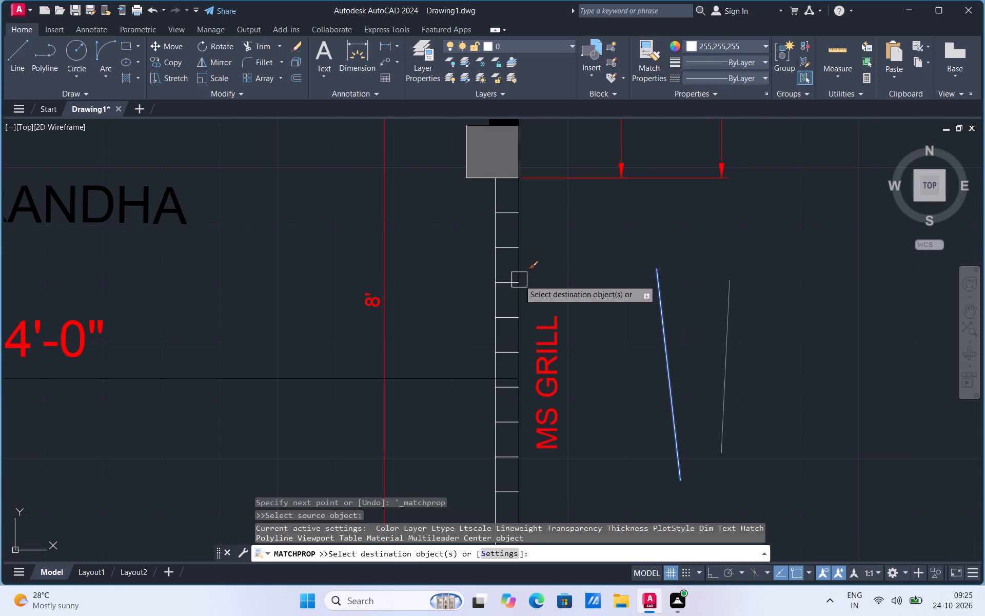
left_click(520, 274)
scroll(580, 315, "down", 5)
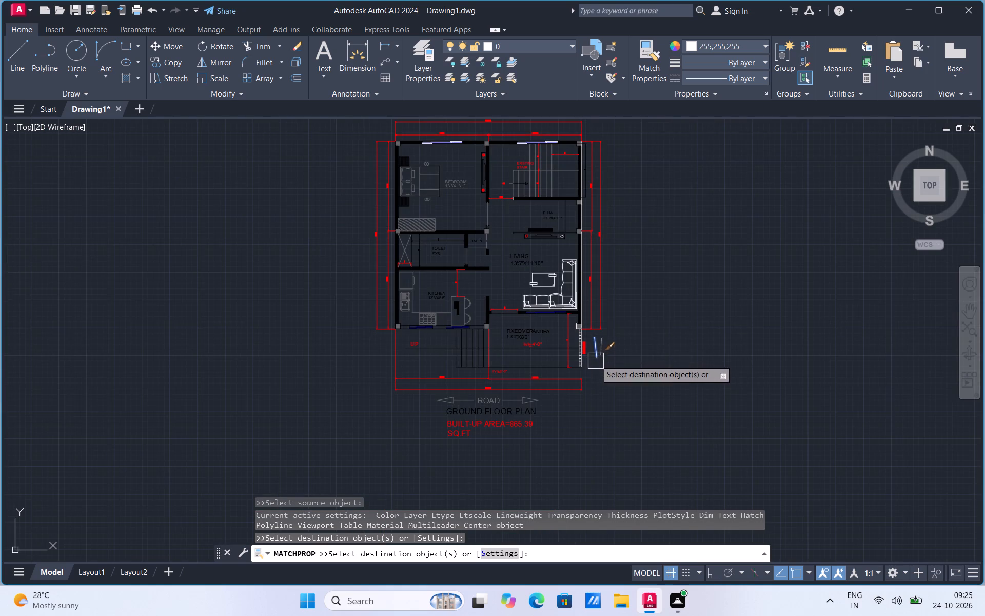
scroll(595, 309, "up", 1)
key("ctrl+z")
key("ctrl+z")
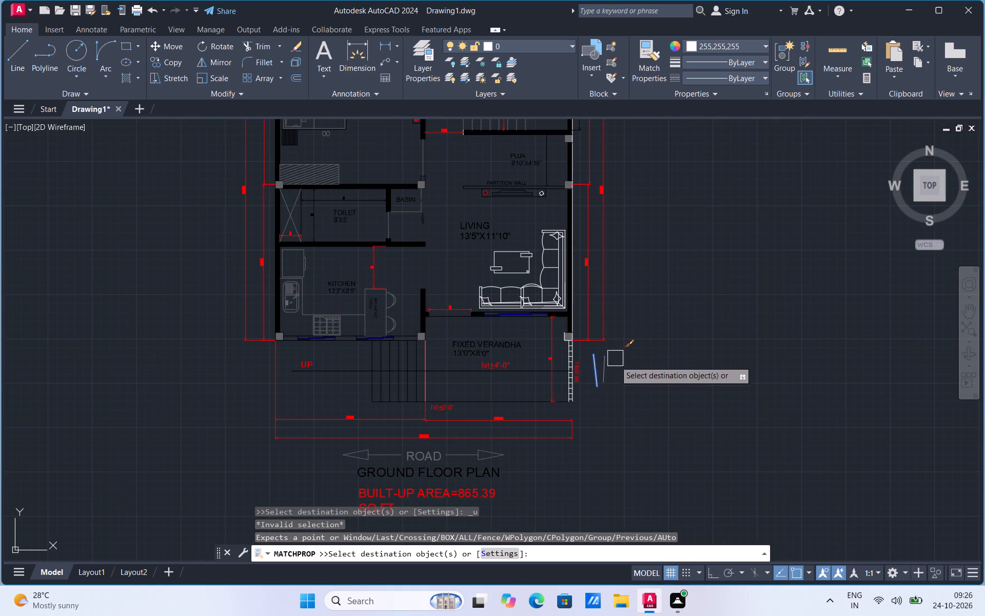
Set the current colour to black 0,0,0 and draw a slanted sample line outside the living room's side dimensions.
scroll(565, 264, "up", 2)
left_click(692, 46)
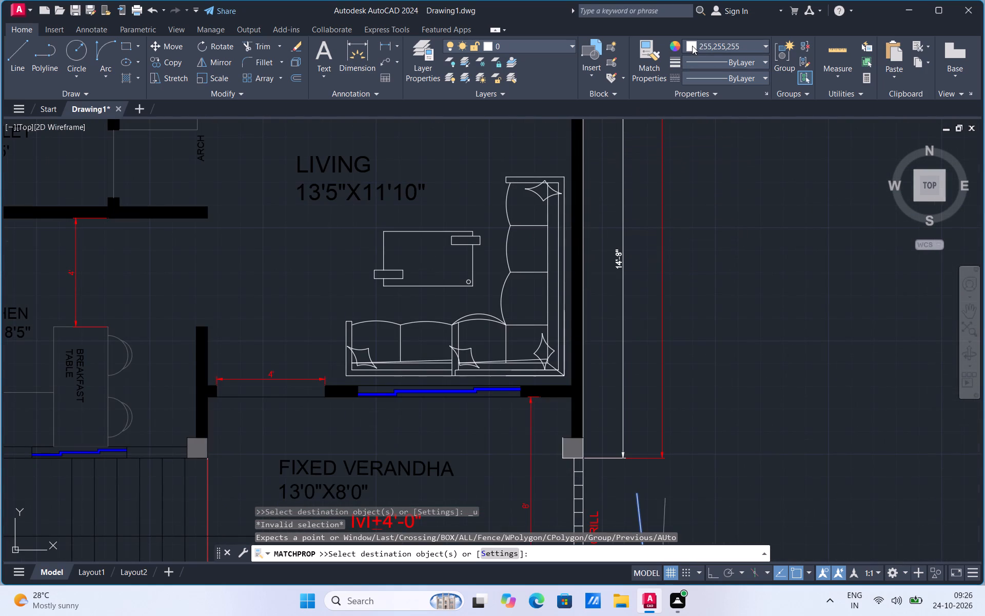
left_click(692, 88)
left_click(21, 60)
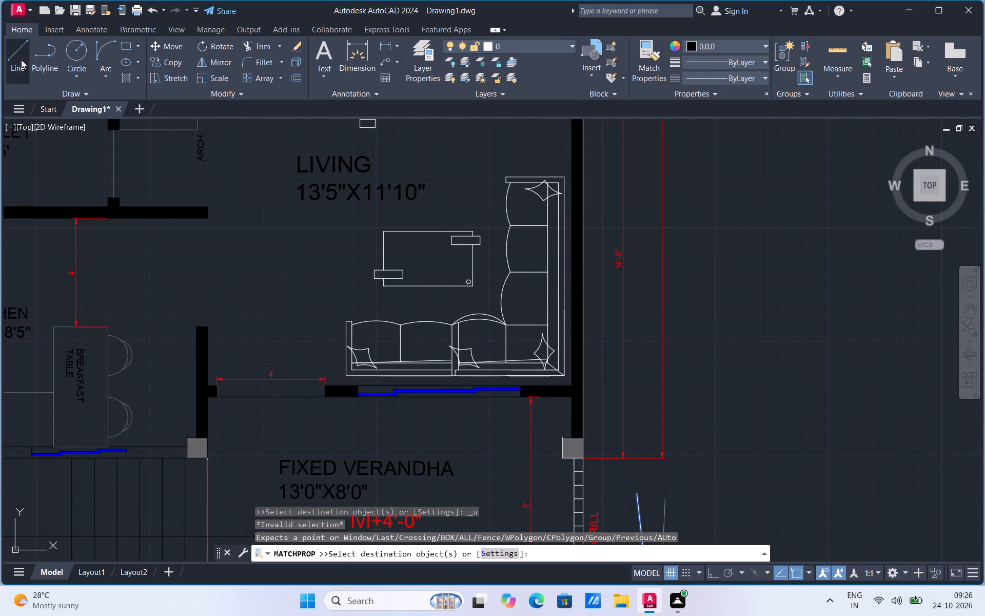
left_click_drag(740, 416, 739, 386)
left_click(765, 274)
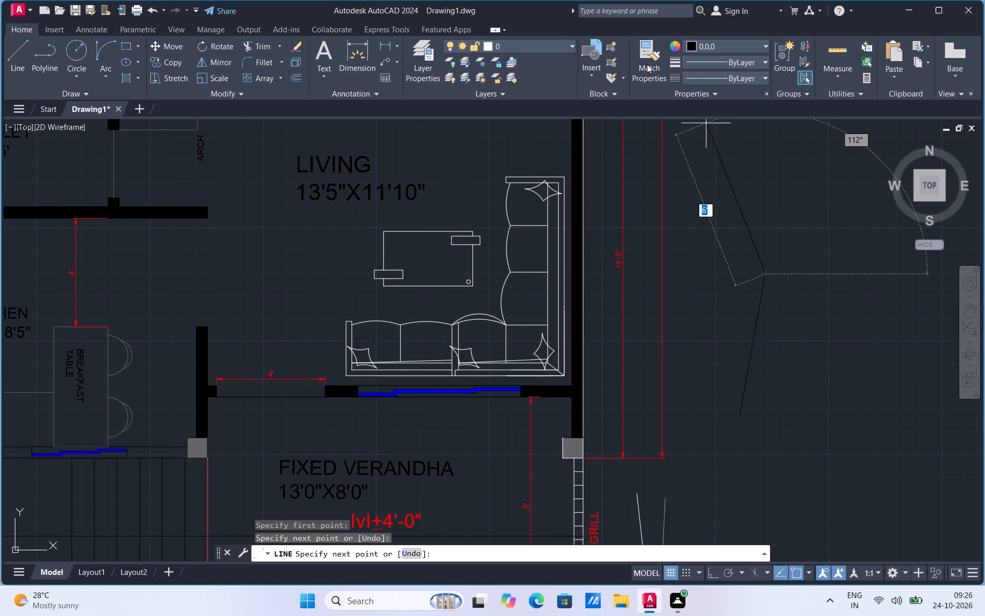
Match the black sample line's properties onto the MS grill's white long line beside the fixed verandha.
left_click(647, 64)
left_click(757, 340)
left_click(588, 350)
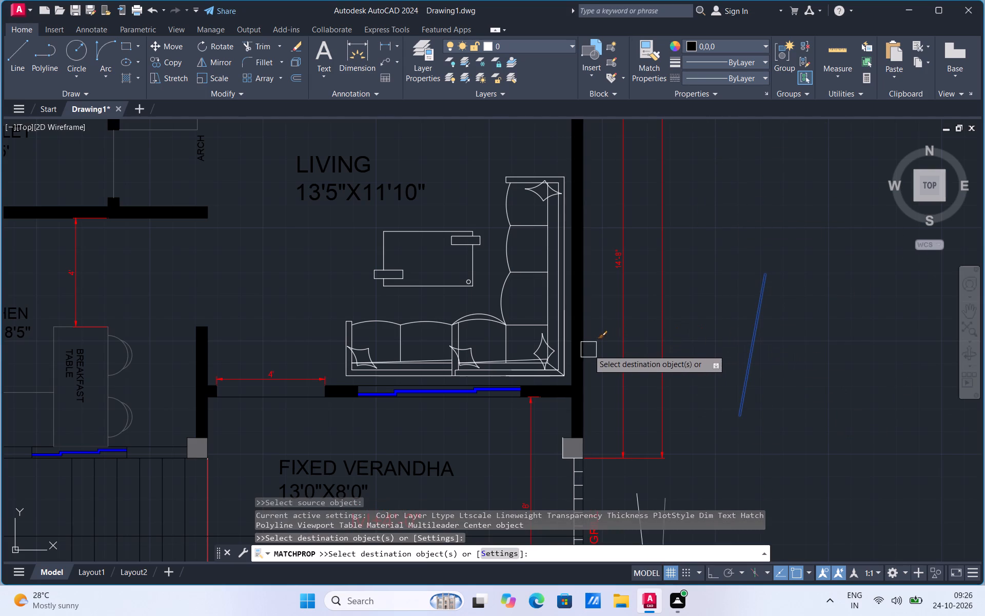
scroll(606, 322, "down", 2)
scroll(608, 391, "up", 3)
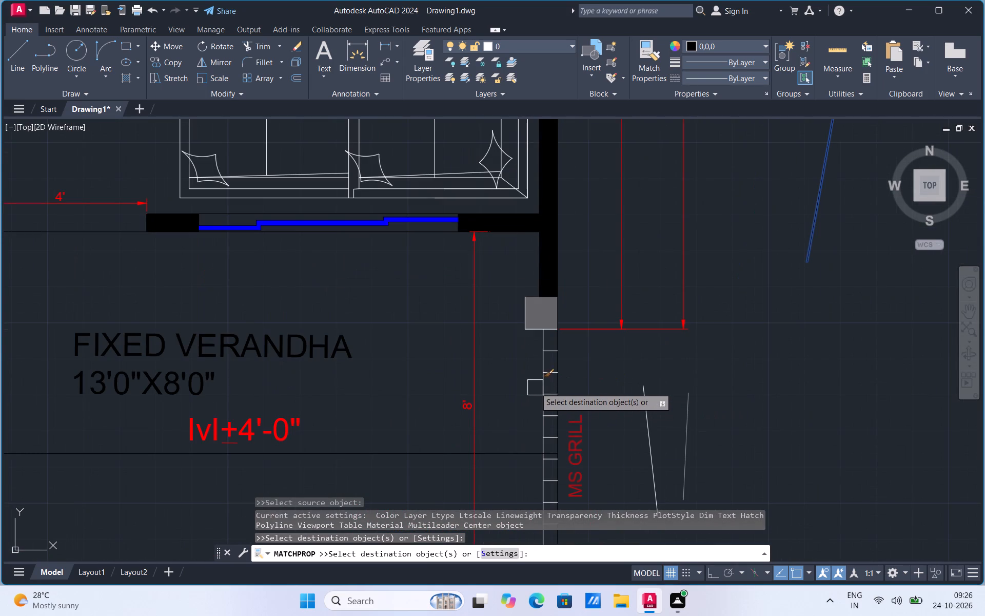
scroll(535, 388, "up", 1)
left_click(542, 381)
scroll(601, 311, "down", 2)
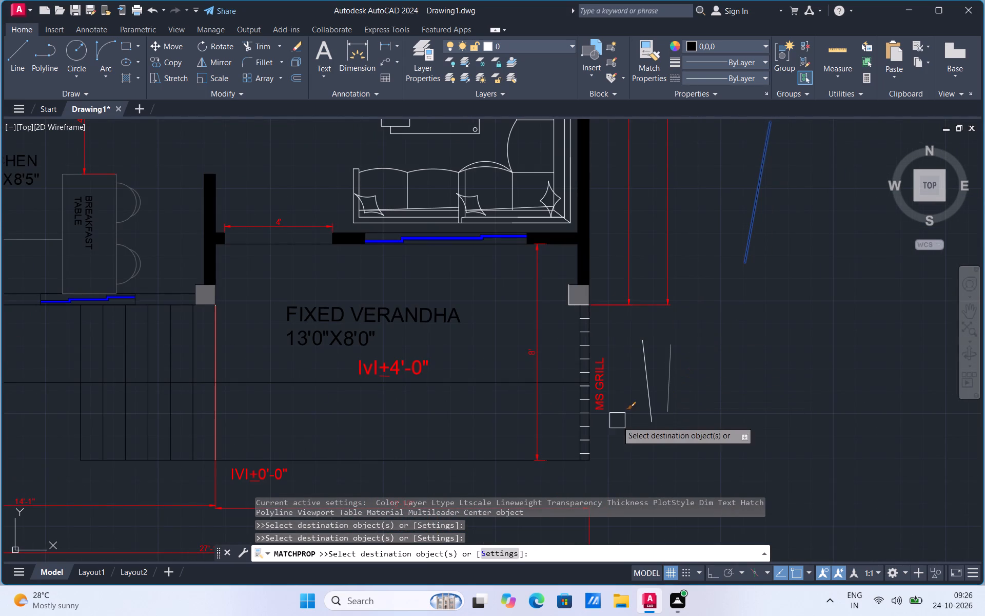
key("Escape")
key("Escape")
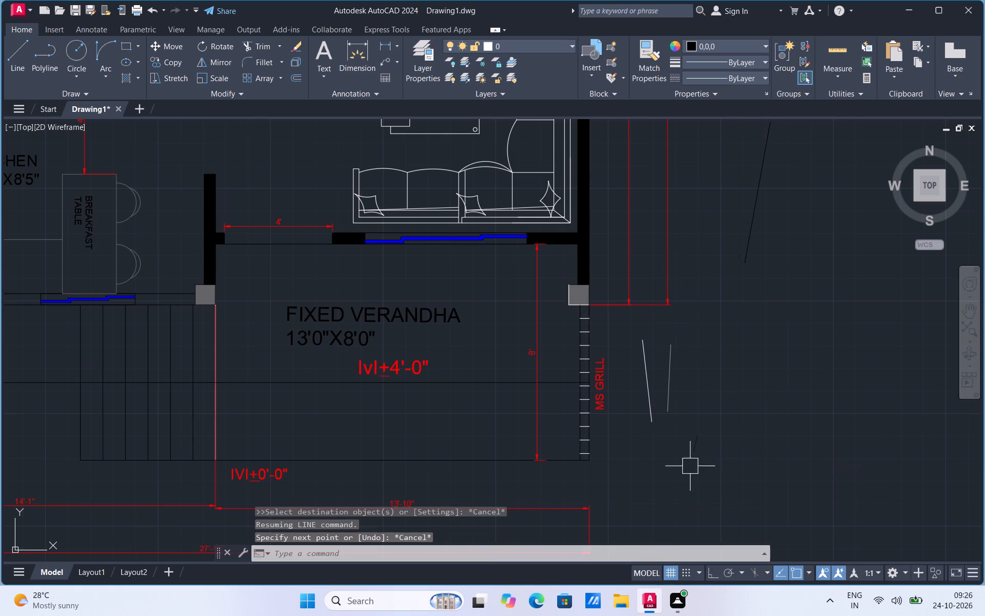
Erase the two sample lines beside the MS grill and the slanted black one outside the side dimensions.
left_click_drag(636, 454, 638, 447)
left_click(704, 324)
key("Delete")
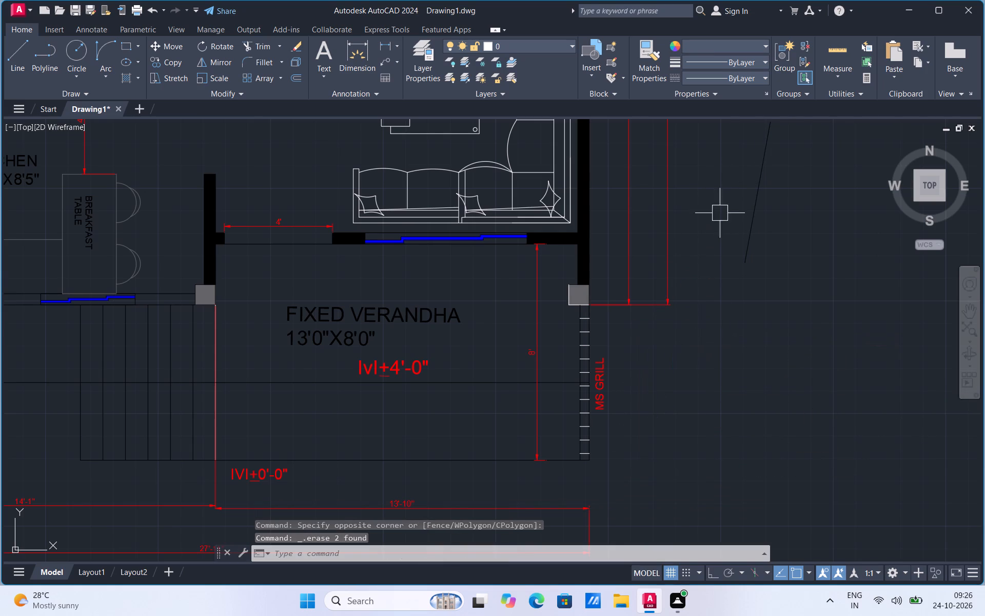
left_click(743, 231)
key("Delete")
Examine the colouring across the whole ground floor plan.
scroll(696, 433, "down", 3)
scroll(715, 486, "up", 1)
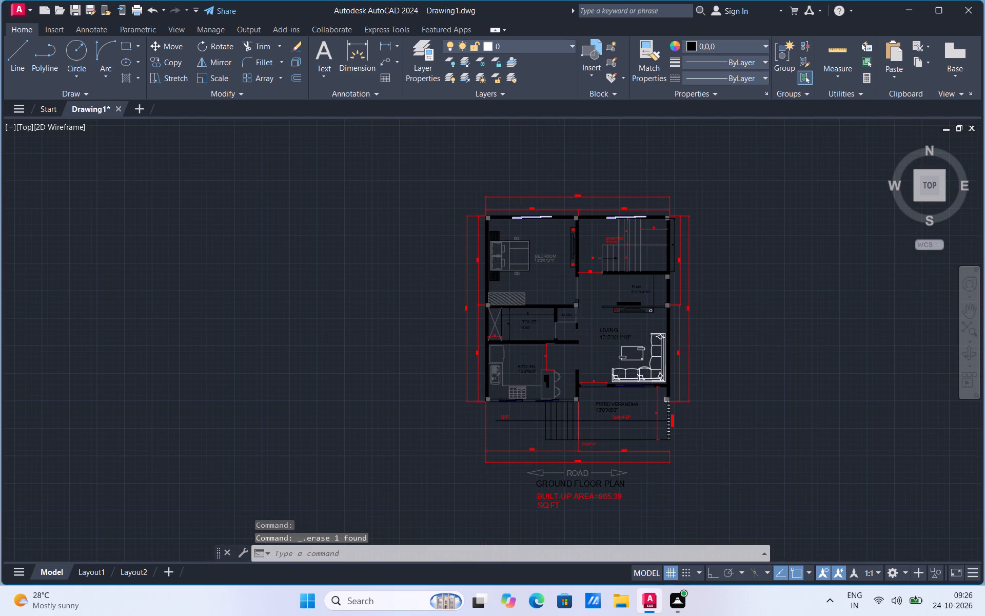
scroll(678, 509, "down", 1)
scroll(707, 440, "up", 1)
scroll(715, 433, "down", 1)
scroll(771, 422, "up", 1)
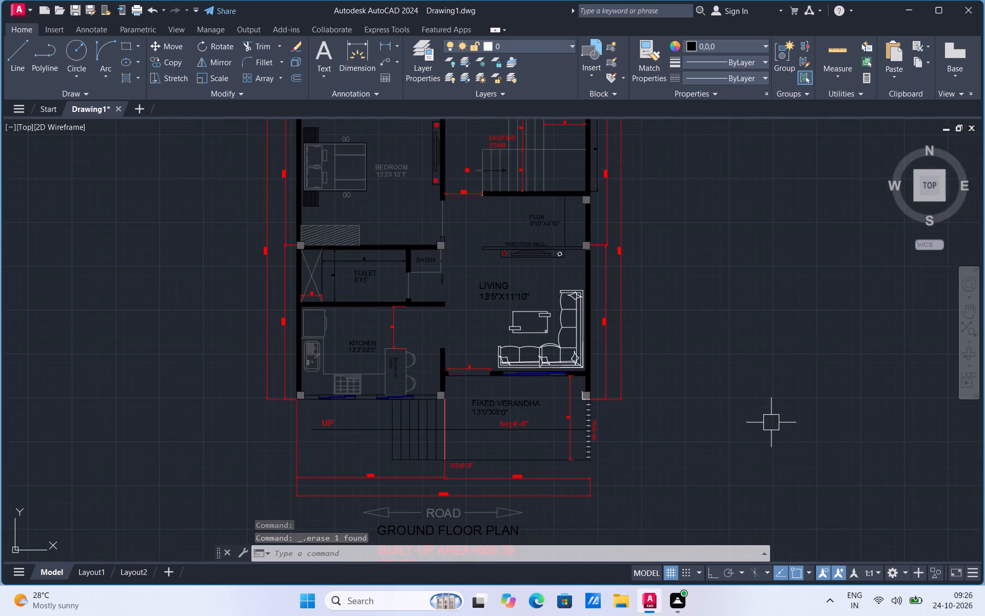
scroll(645, 486, "down", 1)
scroll(737, 408, "up", 1)
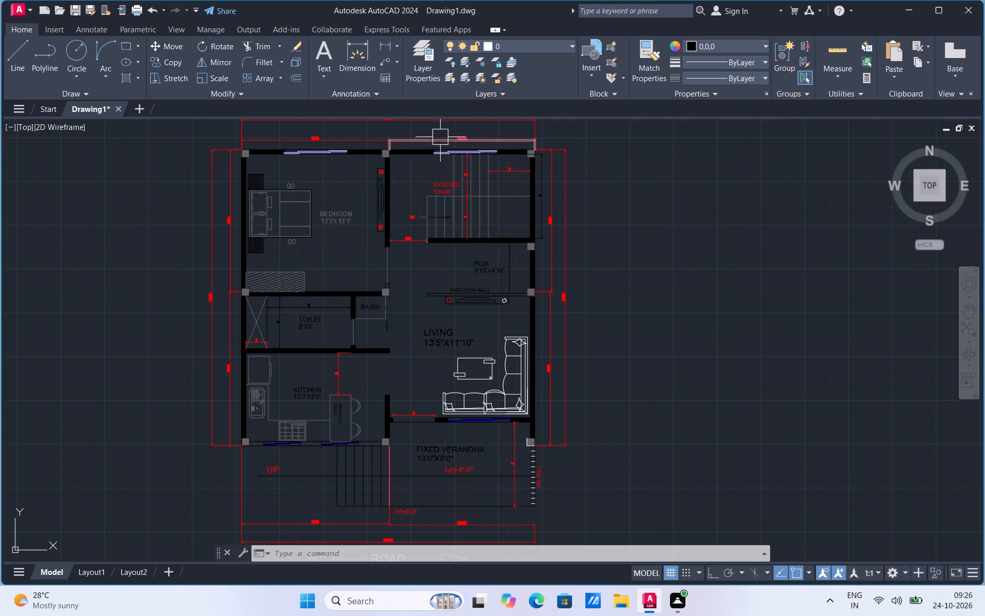
Set the current colour to yellow 248,215,49 and draw a vertical sample line with Ortho on, west of the plan.
left_click(691, 48)
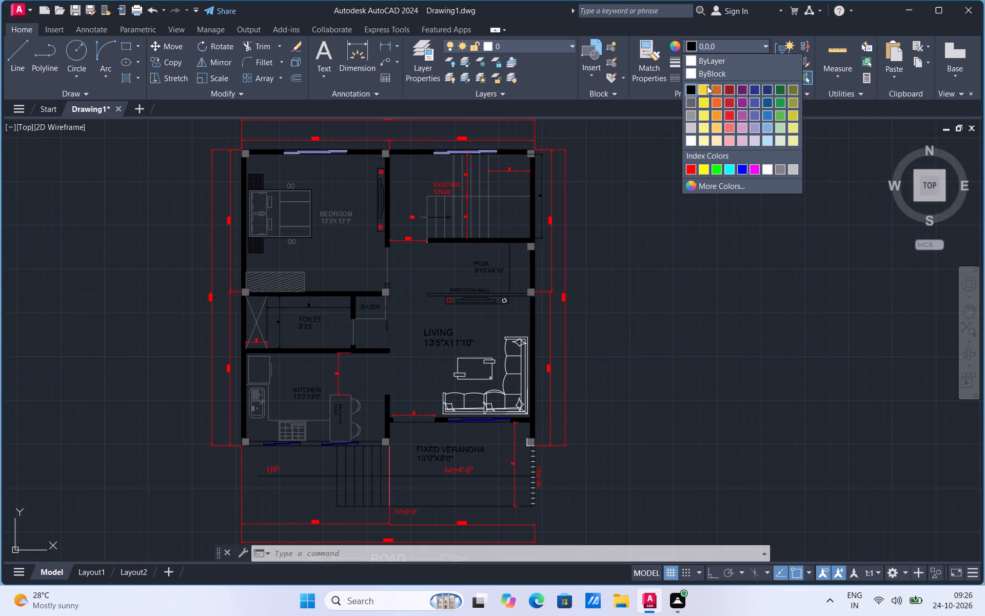
left_click(707, 90)
left_click(12, 62)
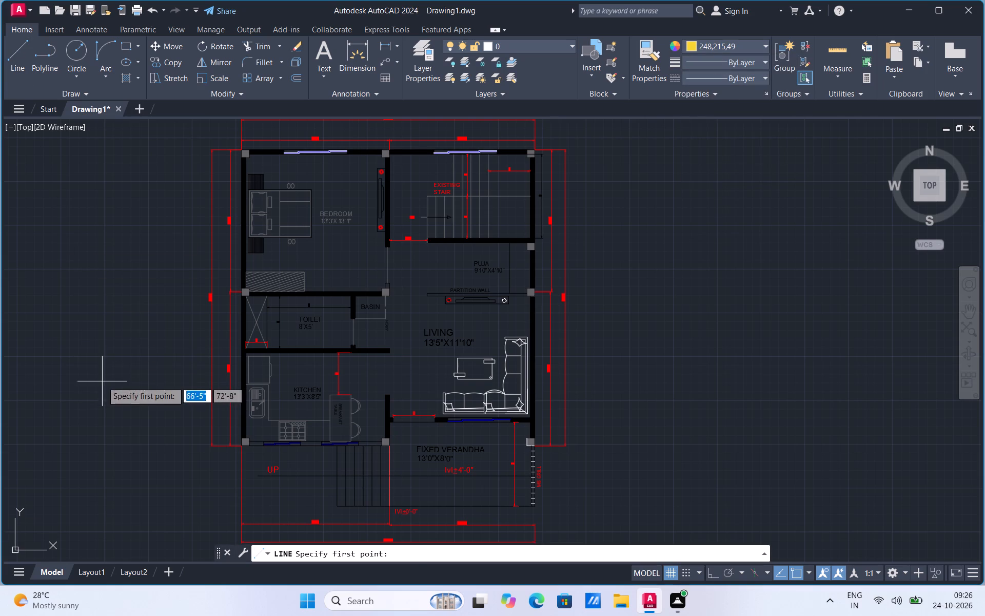
left_click(102, 381)
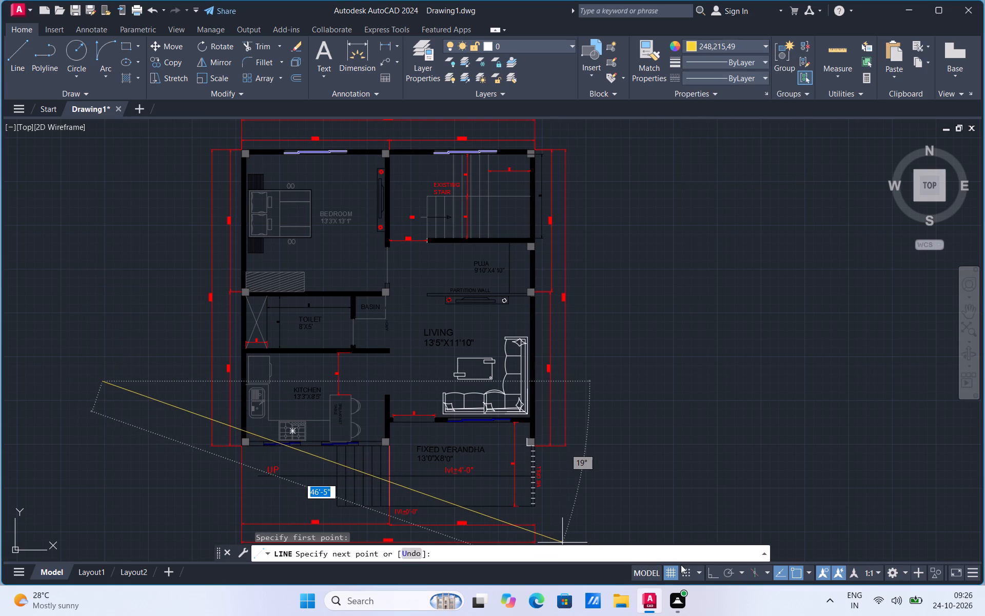
left_click(711, 570)
left_click(92, 234)
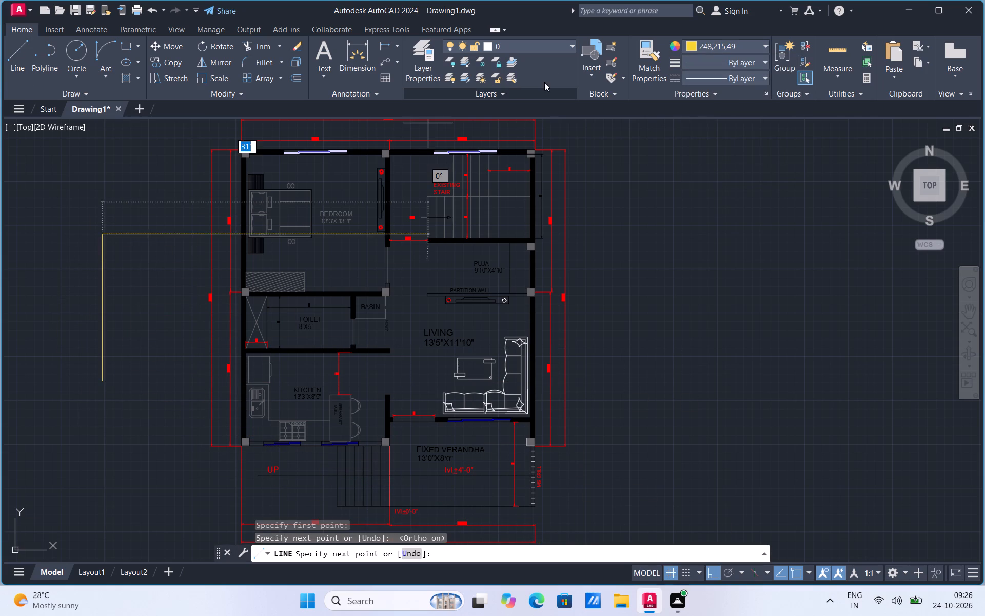
Match the yellow sample line's properties onto the grey column fill at the bedroom's outer top corner.
left_click(648, 72)
left_click(107, 292)
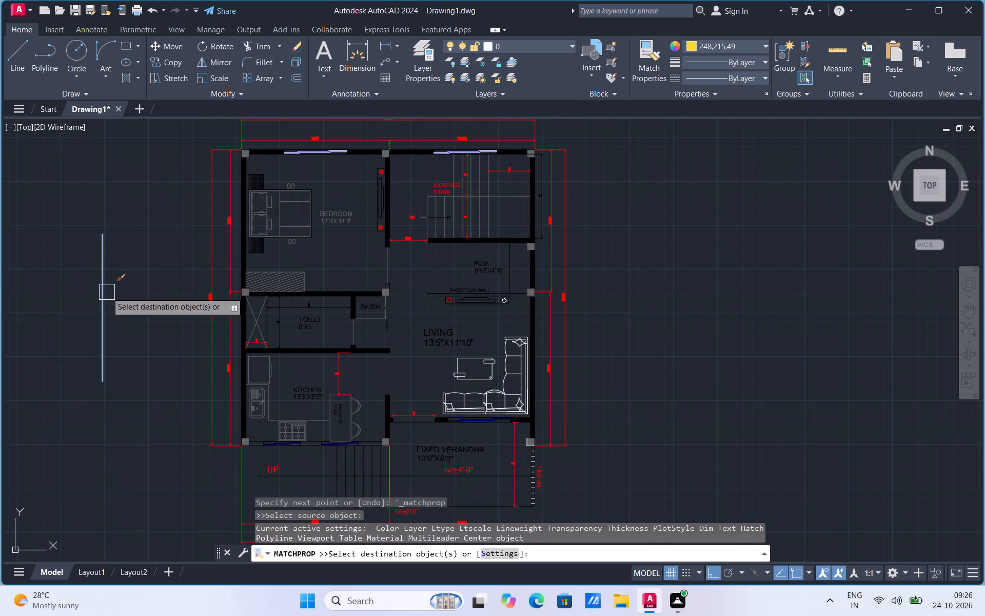
scroll(242, 144, "up", 6)
left_click(241, 276)
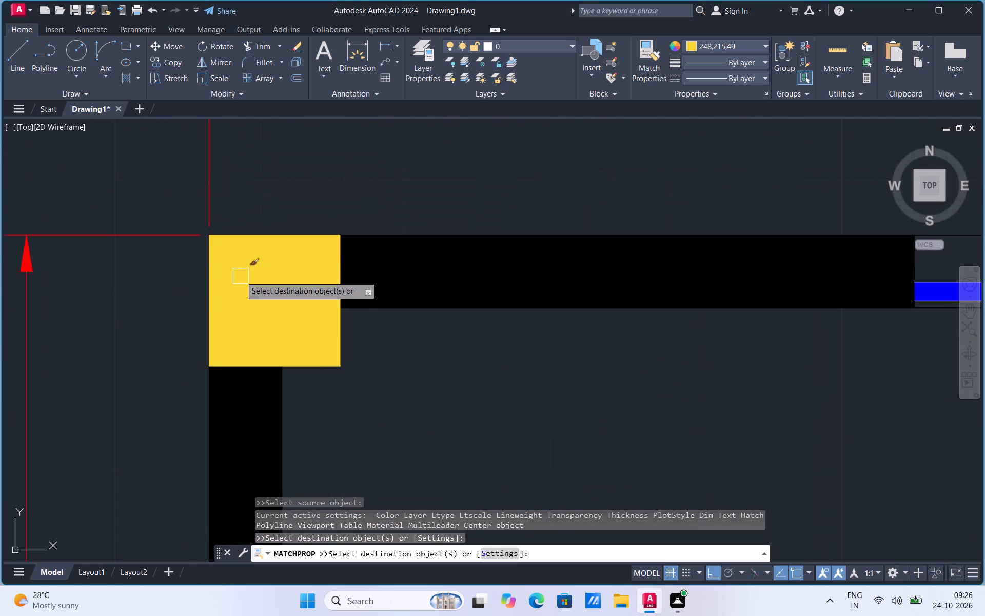
scroll(241, 276, "down", 4)
scroll(463, 253, "down", 4)
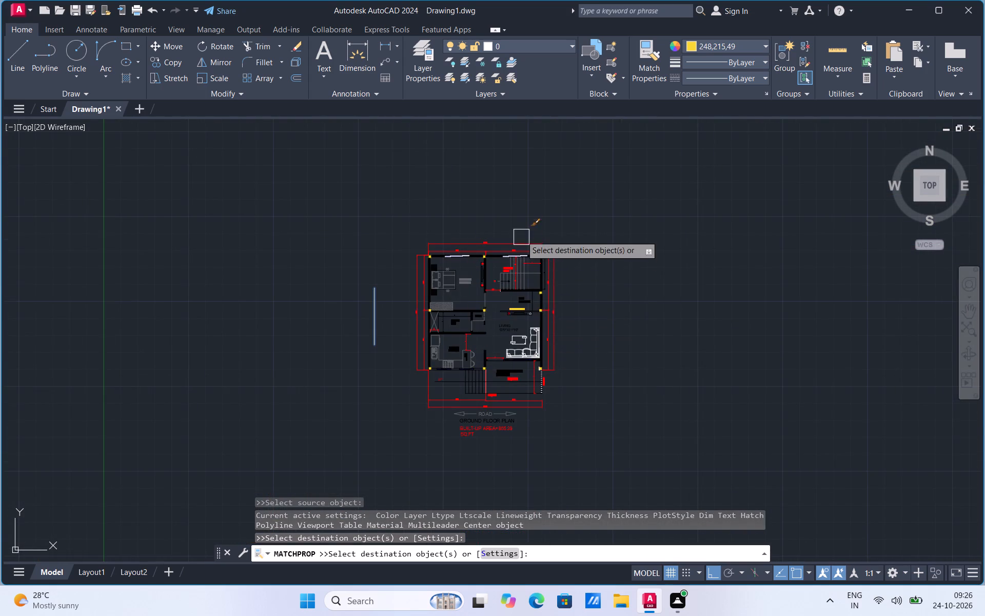
scroll(381, 297, "up", 3)
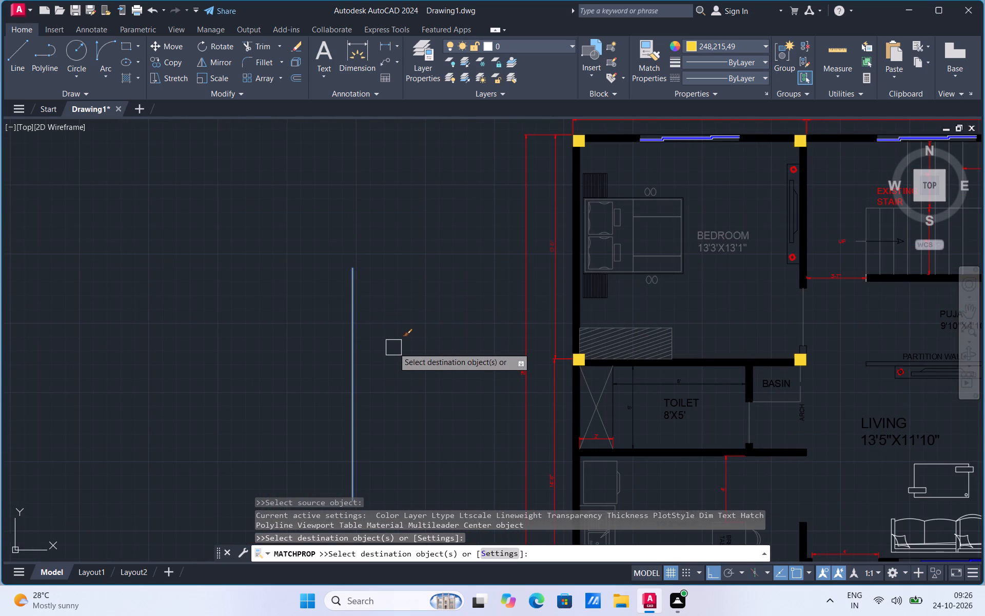
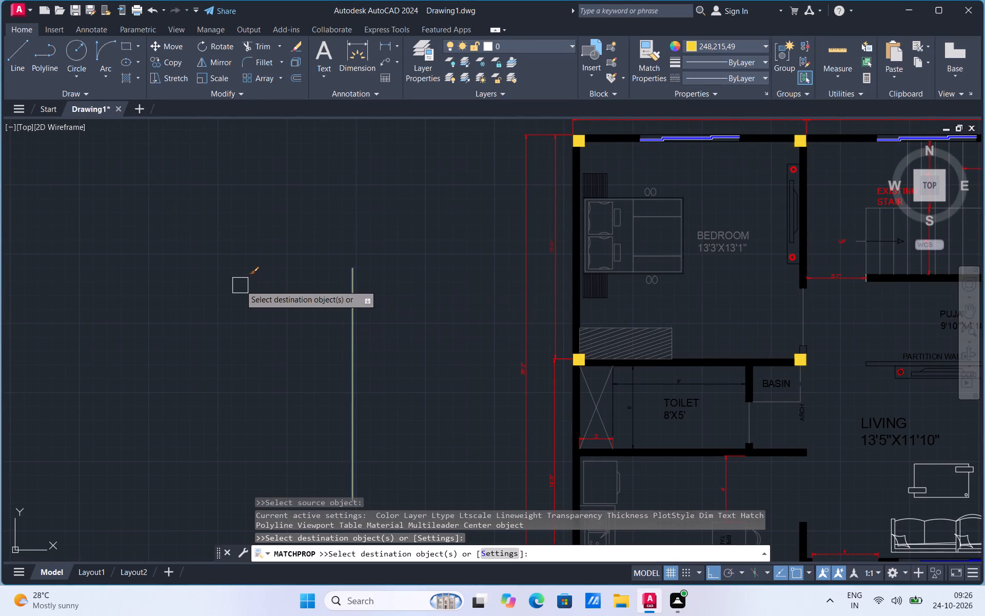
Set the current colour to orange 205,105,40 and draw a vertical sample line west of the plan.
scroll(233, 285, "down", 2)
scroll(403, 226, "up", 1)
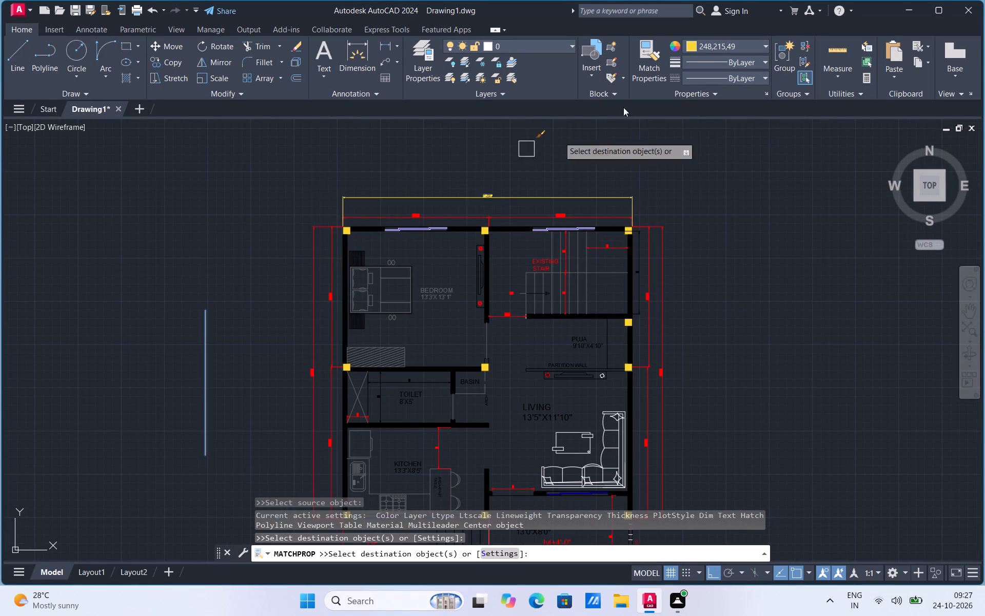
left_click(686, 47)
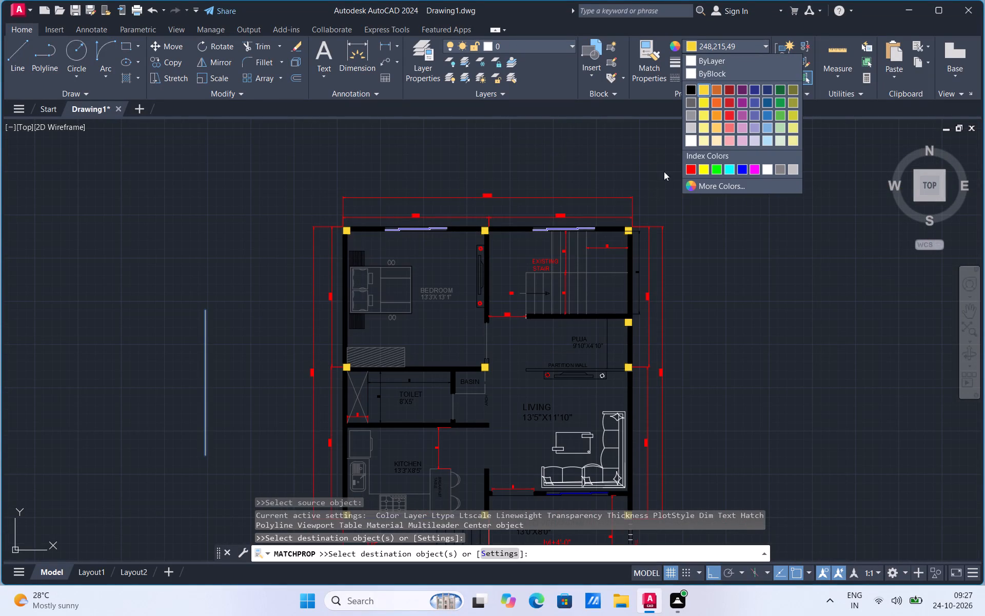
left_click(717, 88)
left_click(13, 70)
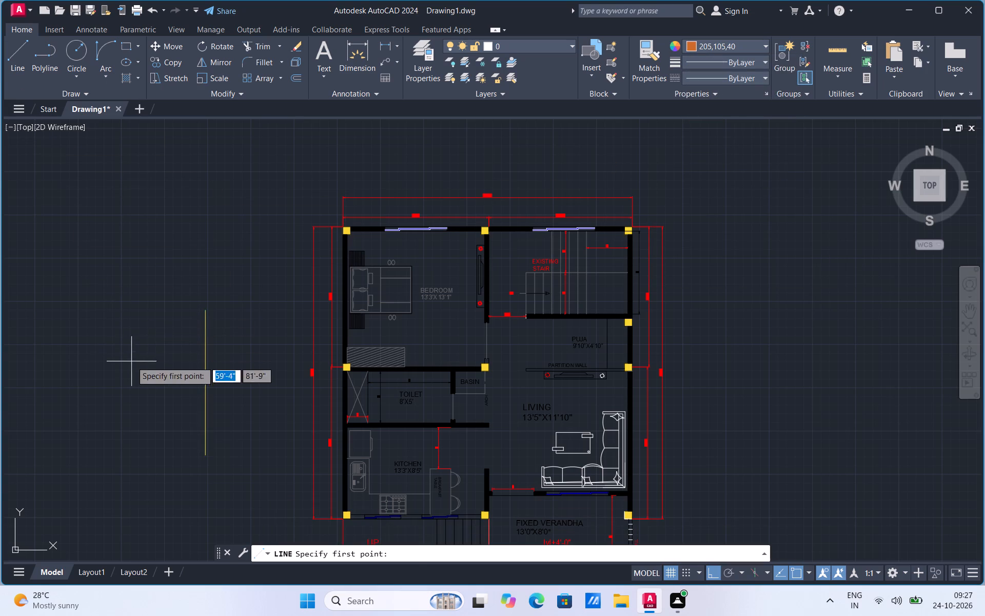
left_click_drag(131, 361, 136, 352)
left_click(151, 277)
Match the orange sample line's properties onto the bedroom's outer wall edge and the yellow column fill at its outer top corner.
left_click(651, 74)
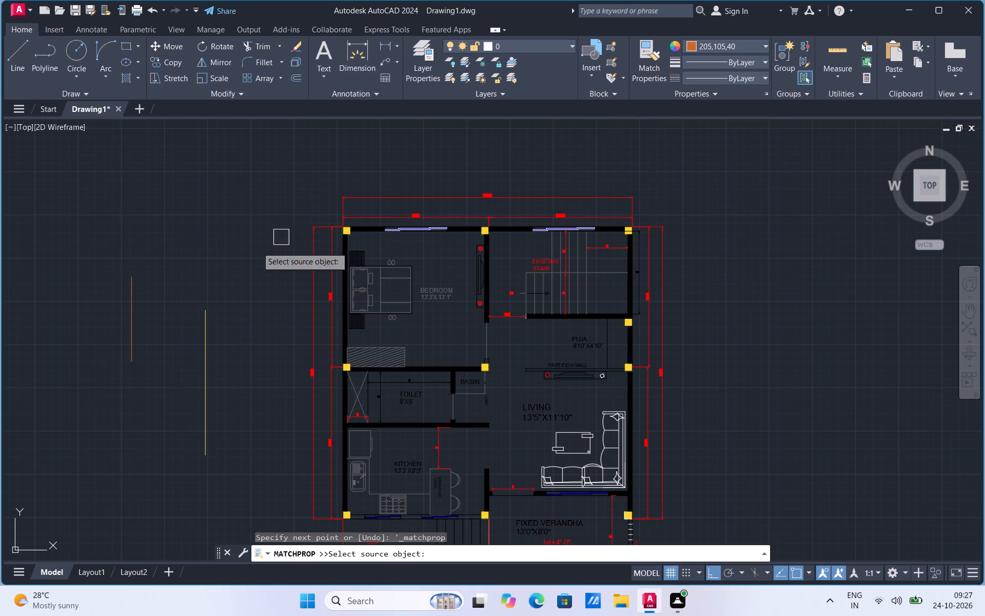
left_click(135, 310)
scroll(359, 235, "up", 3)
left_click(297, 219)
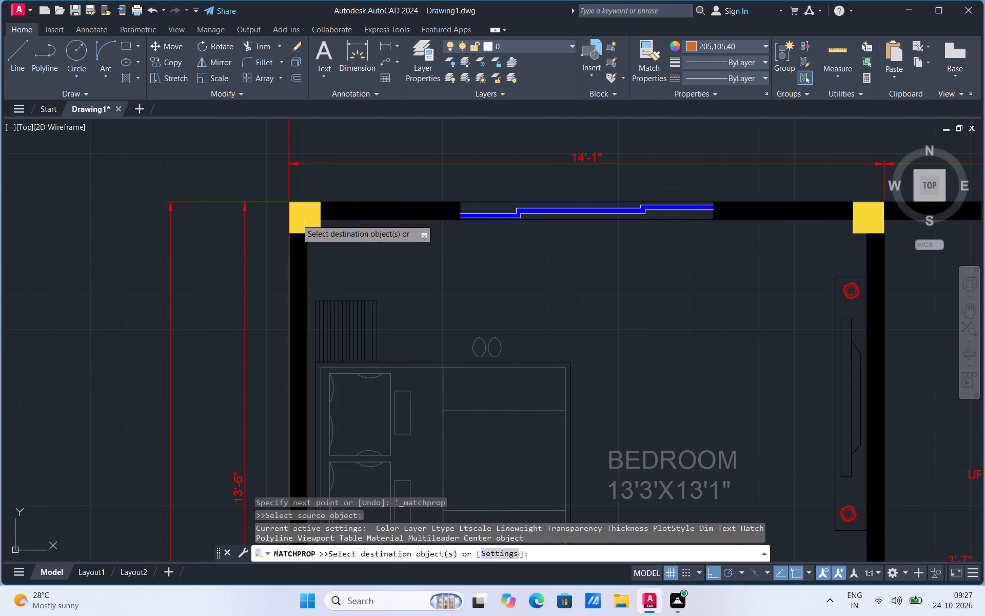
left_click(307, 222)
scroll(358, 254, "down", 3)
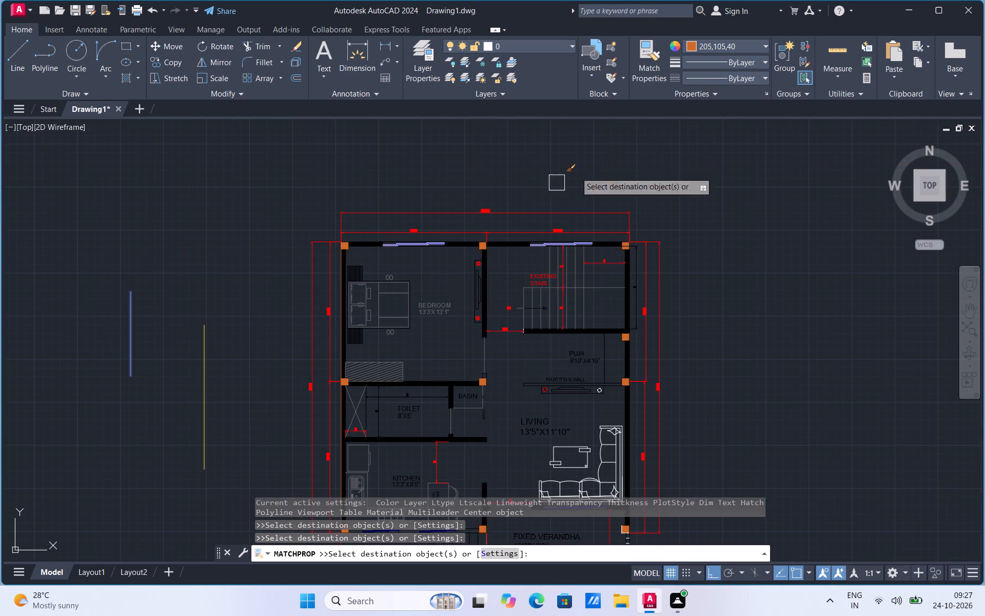
Set the current colour to black 0,0,0 and draw a short vertical sample line west of the plan.
left_click(687, 49)
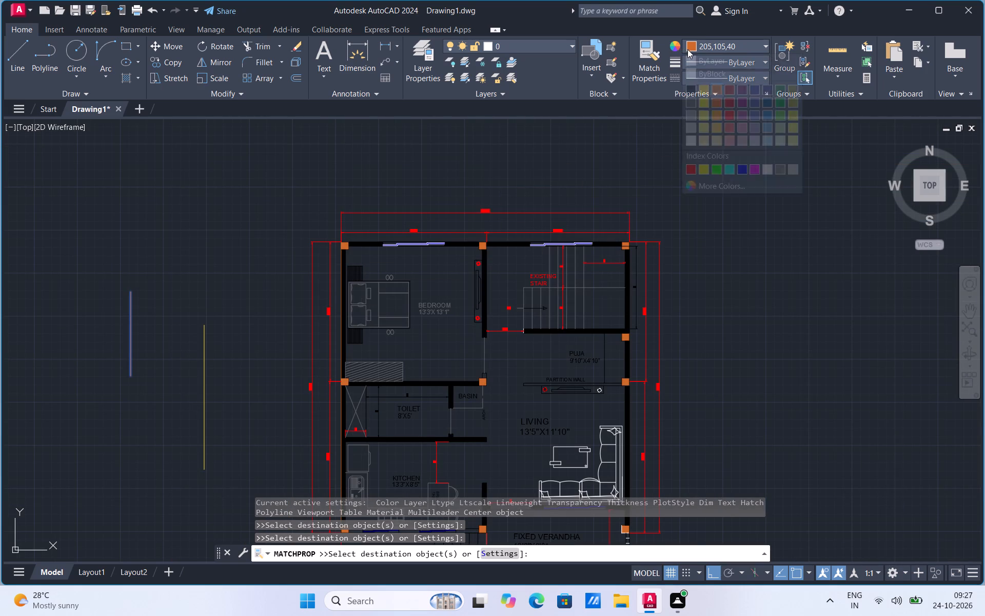
left_click(690, 90)
left_click(21, 69)
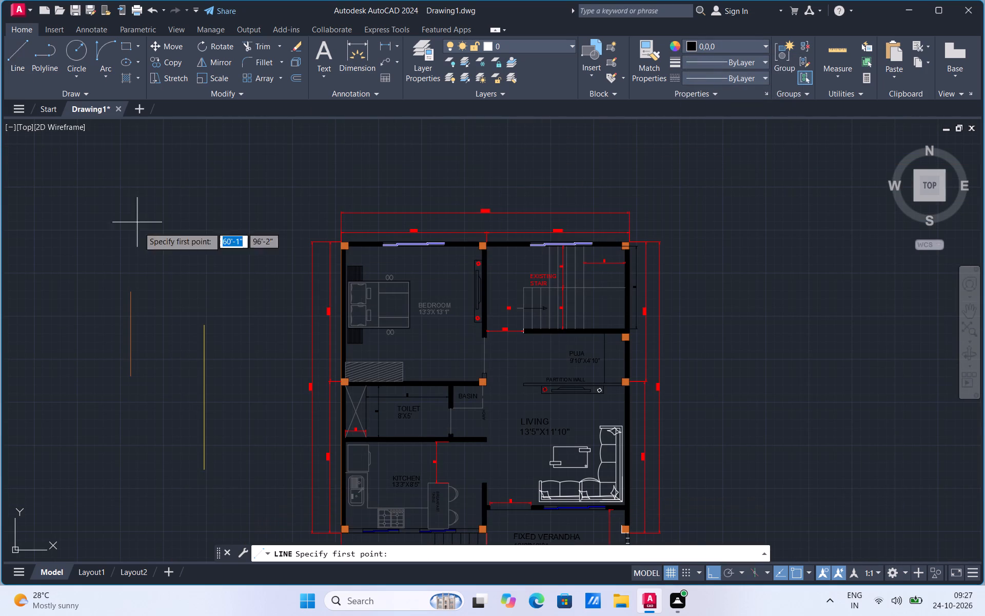
left_click(159, 289)
left_click(172, 222)
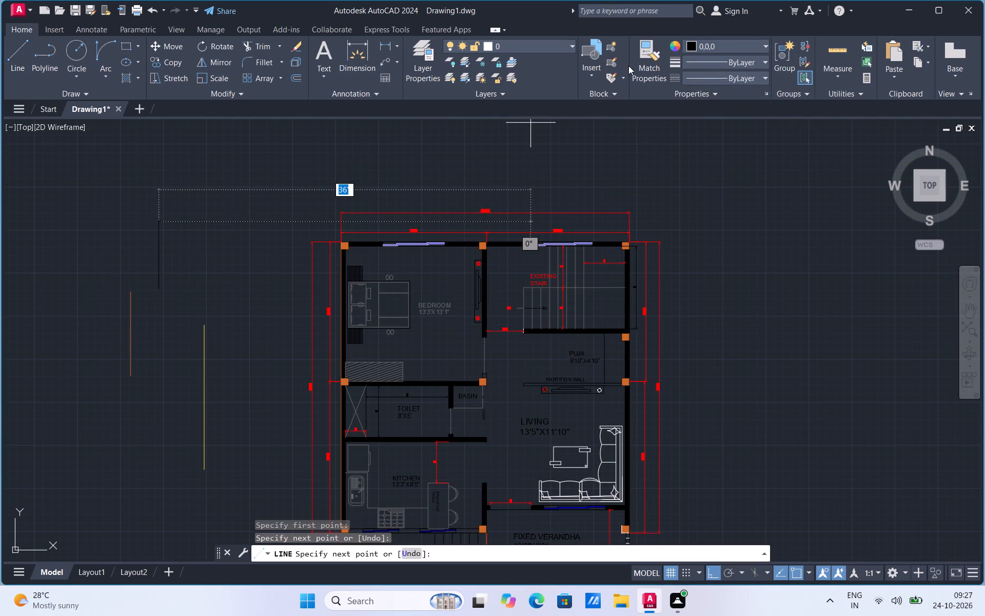
Match the black sample line's properties onto the orange outer edge of the bedroom's west wall.
left_click(637, 74)
left_click(155, 254)
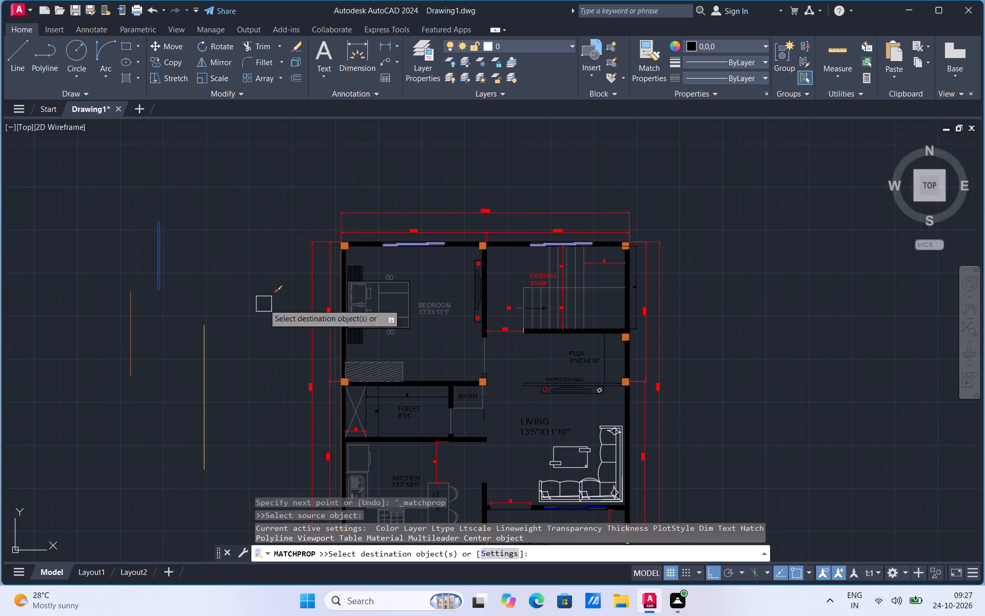
scroll(349, 284, "up", 3)
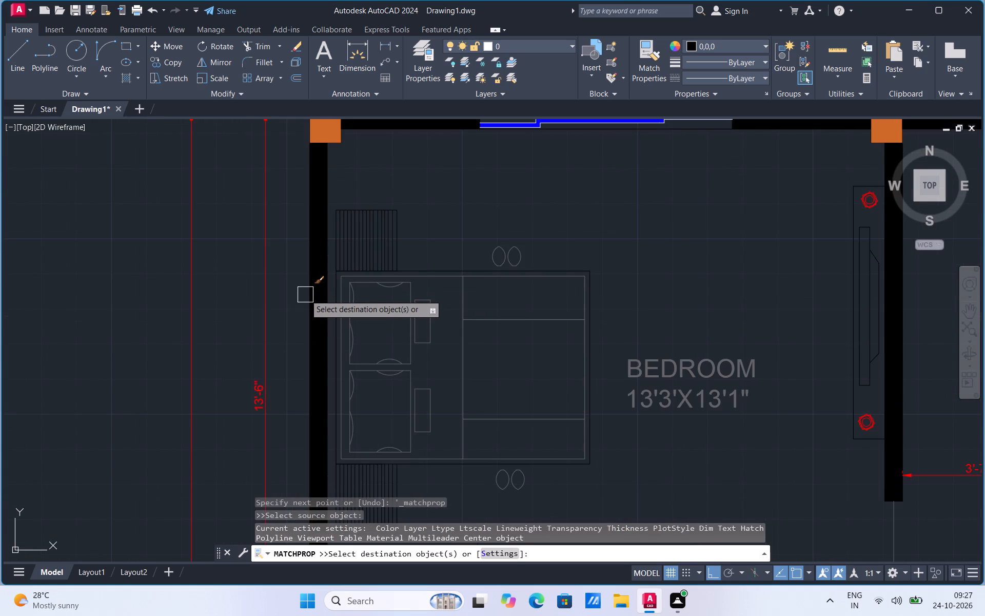
left_click(305, 295)
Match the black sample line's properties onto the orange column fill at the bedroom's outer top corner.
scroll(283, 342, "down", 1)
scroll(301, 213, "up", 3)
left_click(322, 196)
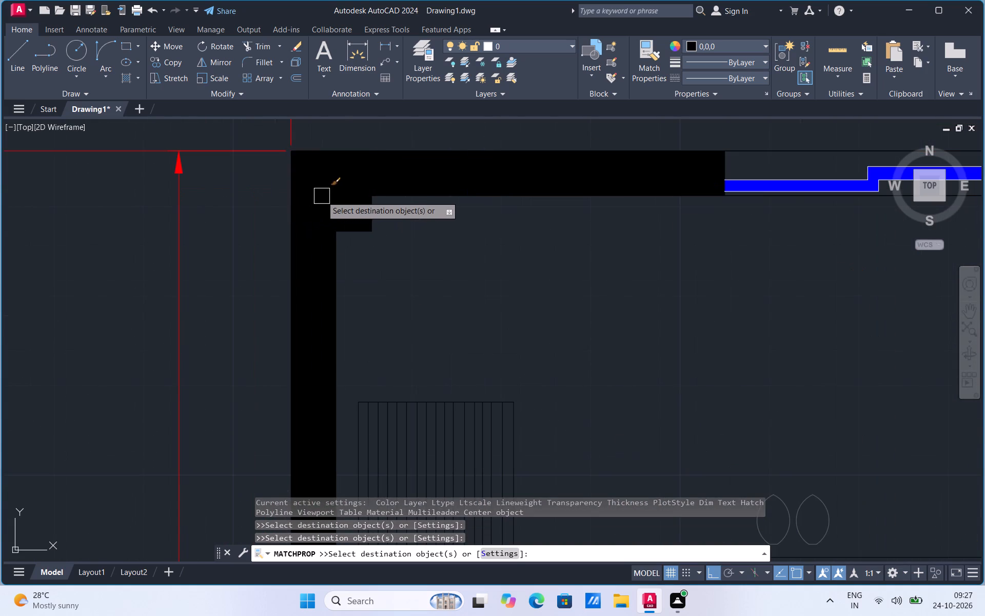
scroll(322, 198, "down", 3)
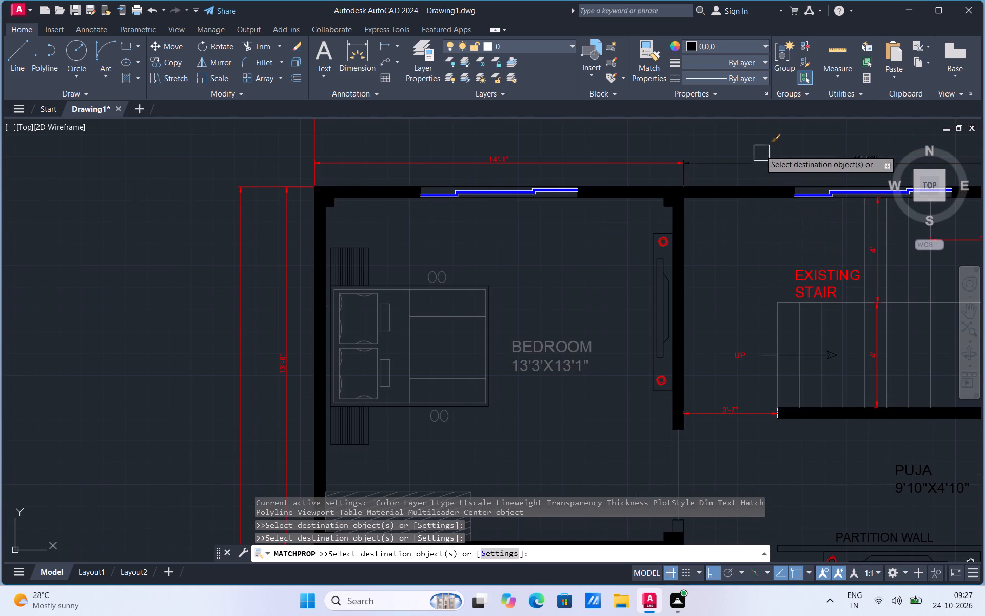
Set the current colour to grey 99,100,102 and draw a short vertical sample line west of the bedroom.
left_click(694, 50)
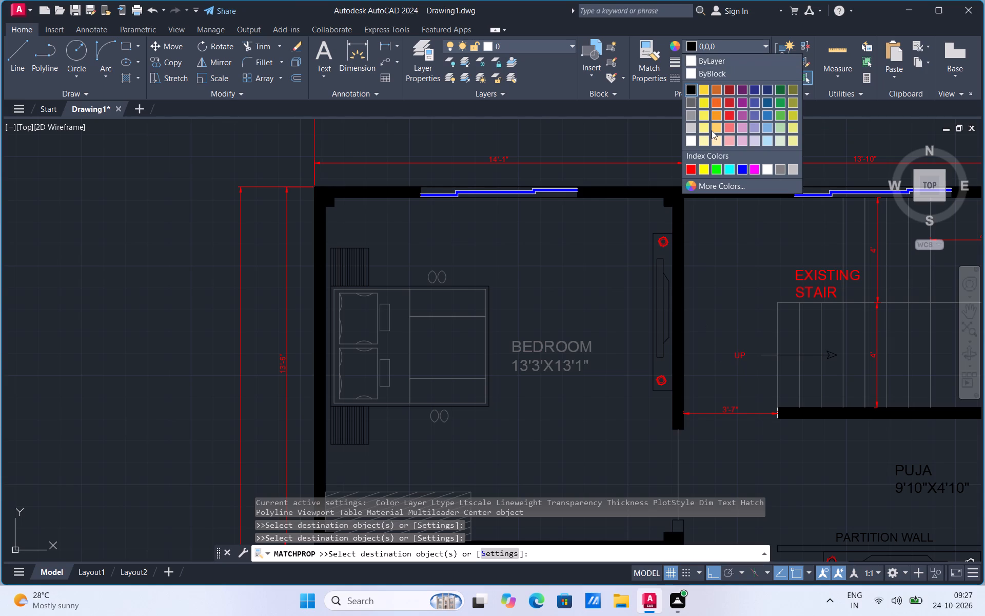
left_click(691, 104)
left_click(18, 68)
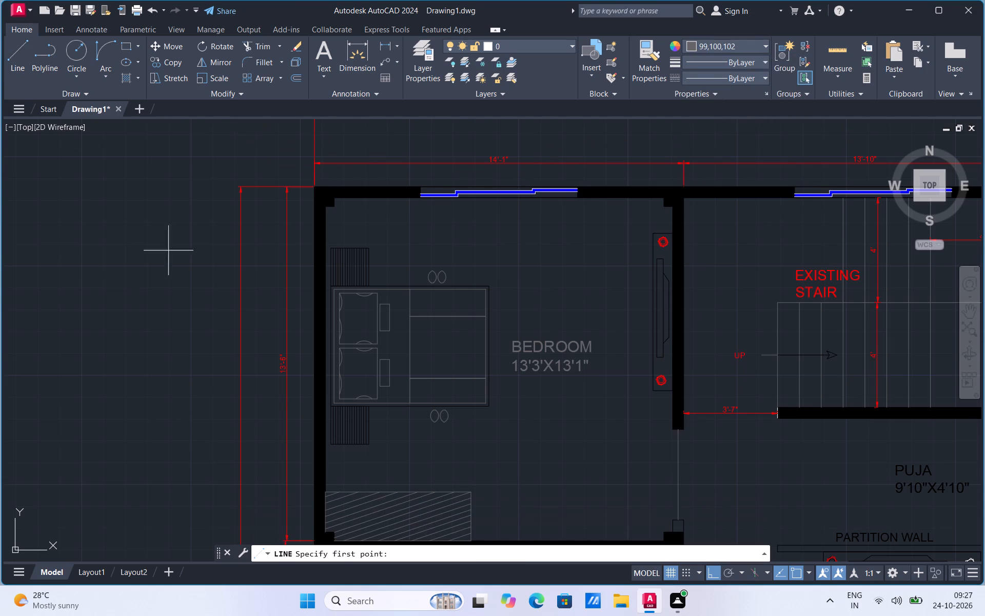
left_click(146, 410)
left_click(151, 337)
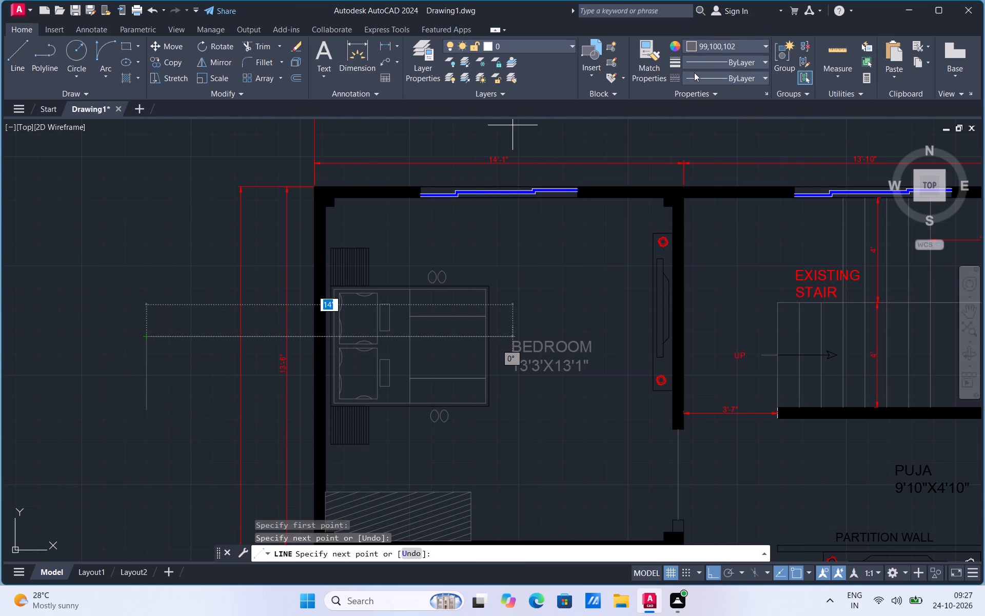
Match the grey sample line's properties onto the black column fill at the bedroom's outer top corner.
left_click(641, 63)
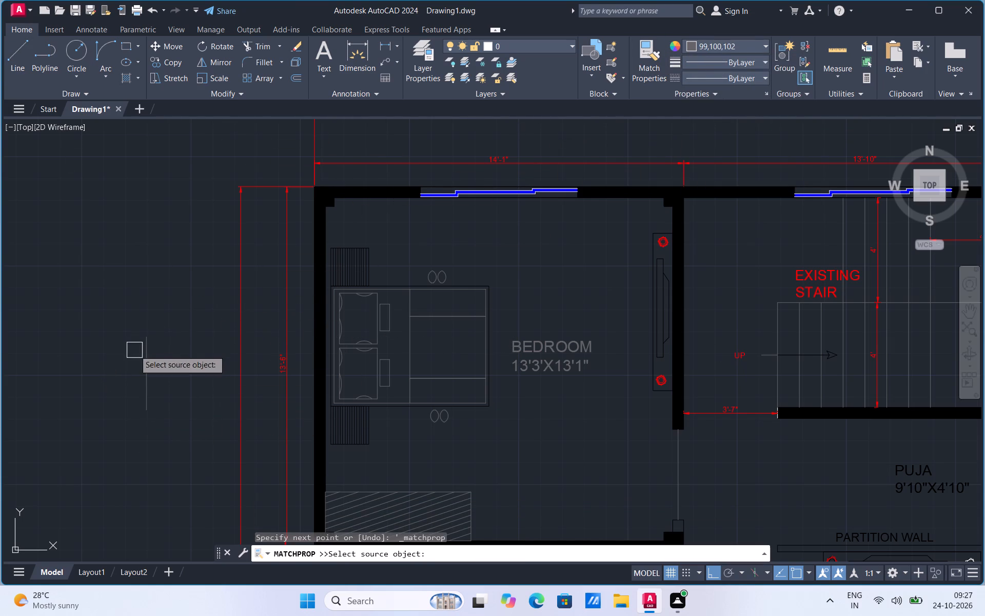
left_click(148, 366)
scroll(321, 200, "up", 1)
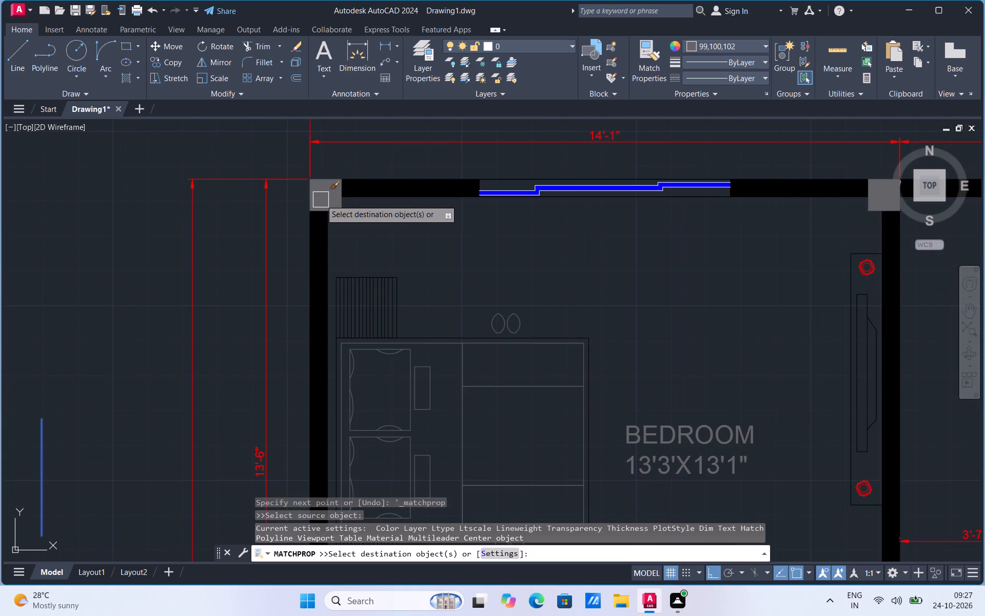
left_click(321, 200)
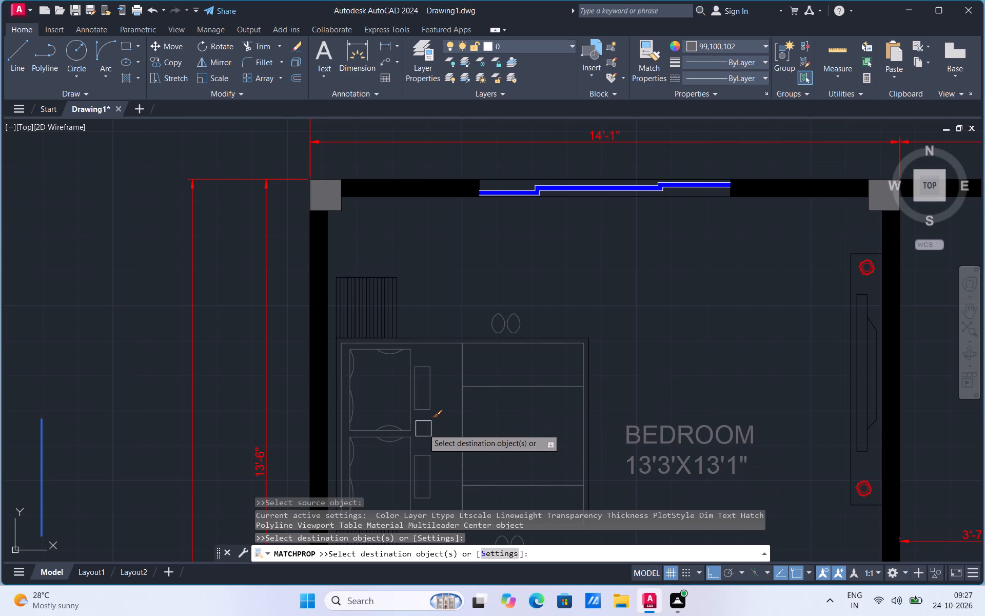
key("Escape")
key("Escape")
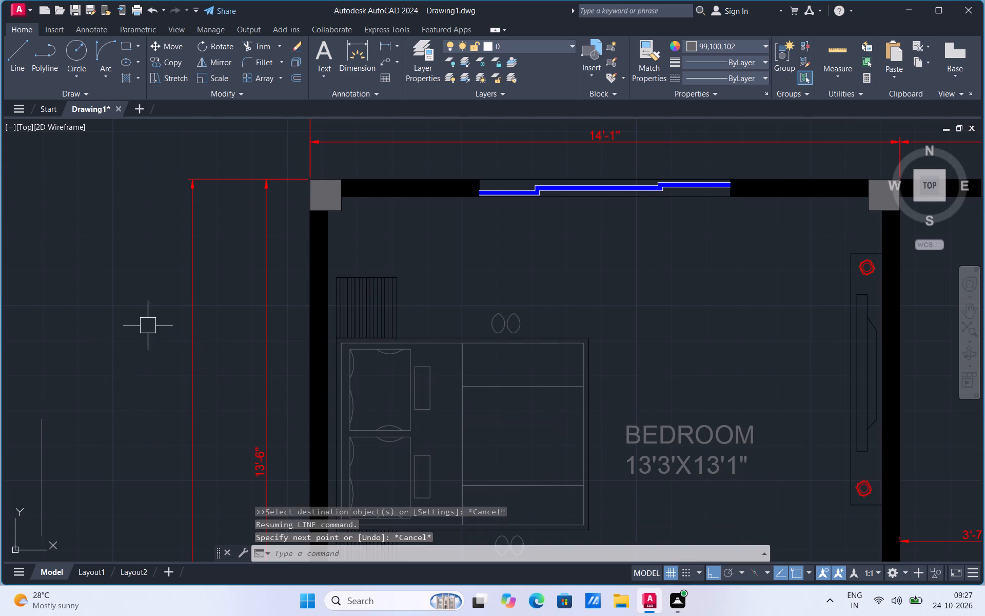
Erase the grey, yellow, orange and black sample lines west of the plan.
scroll(224, 310, "down", 2)
left_click(153, 384)
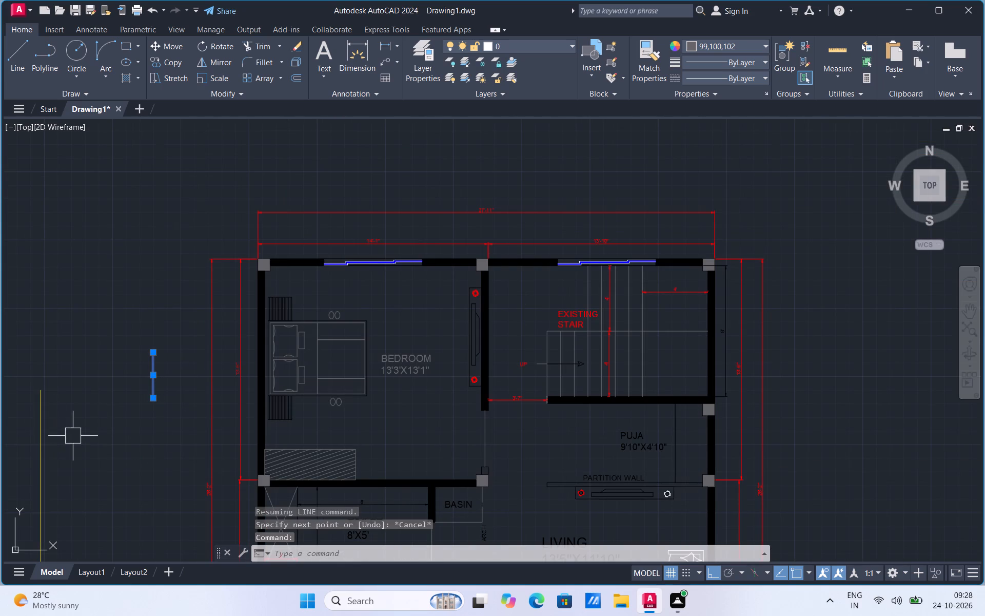
left_click(38, 454)
key("Delete")
scroll(244, 355, "down", 3)
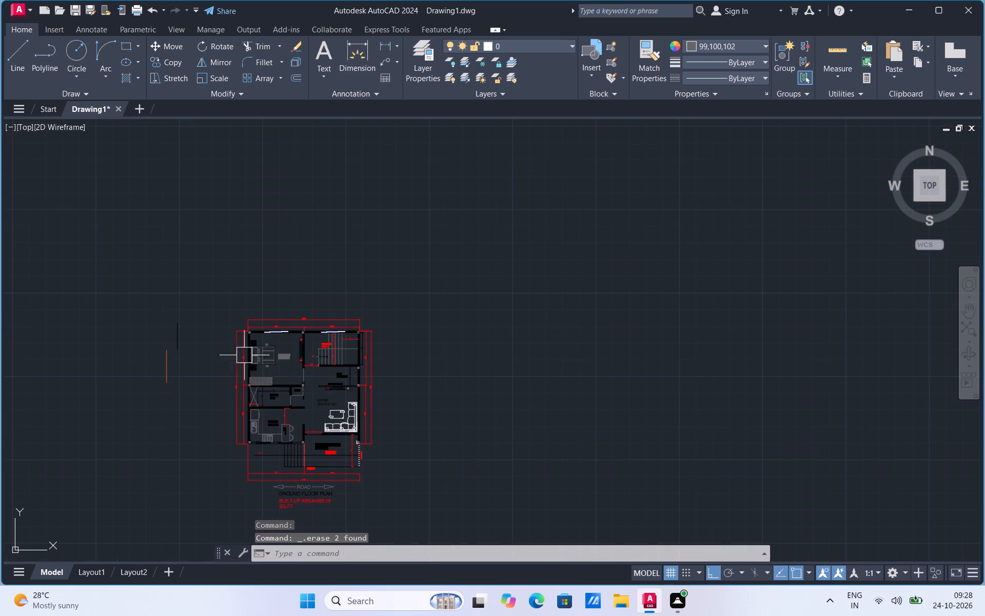
left_click(168, 380)
left_click(185, 339)
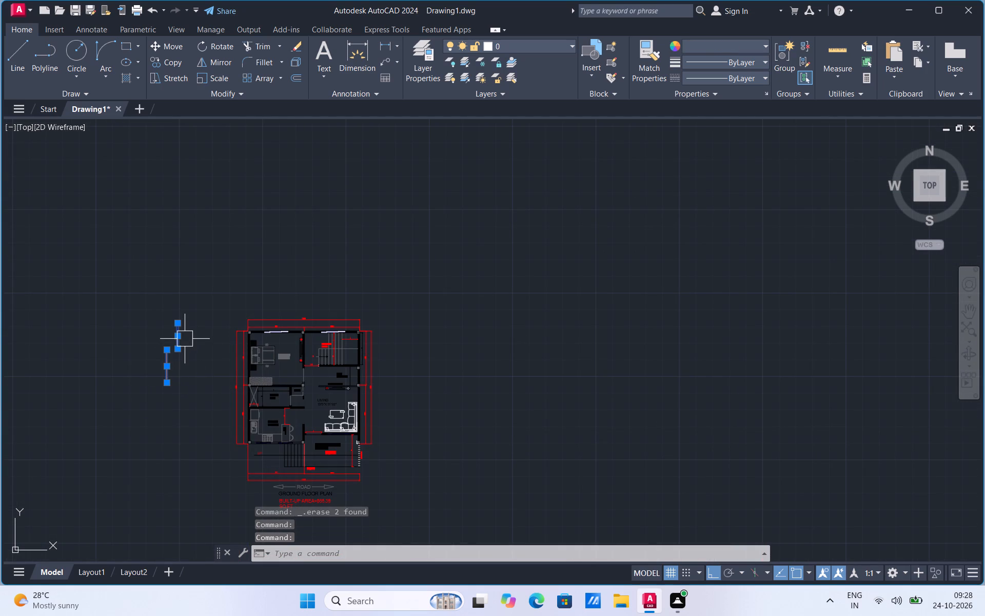
key("Delete")
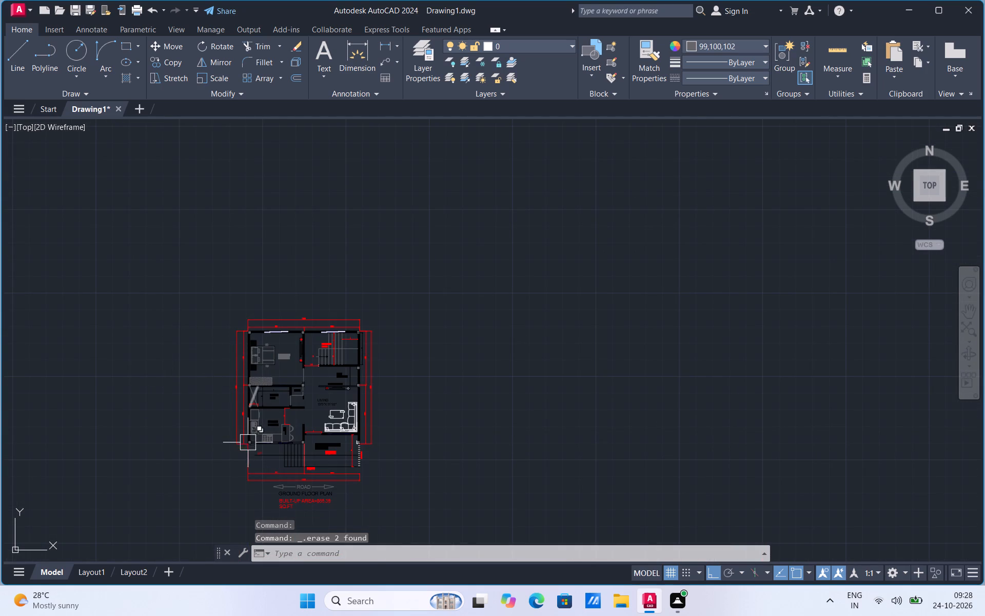
Set the current colour to black 0,0,0 and draw a long vertical sample line west of the plan.
scroll(248, 442, "up", 2)
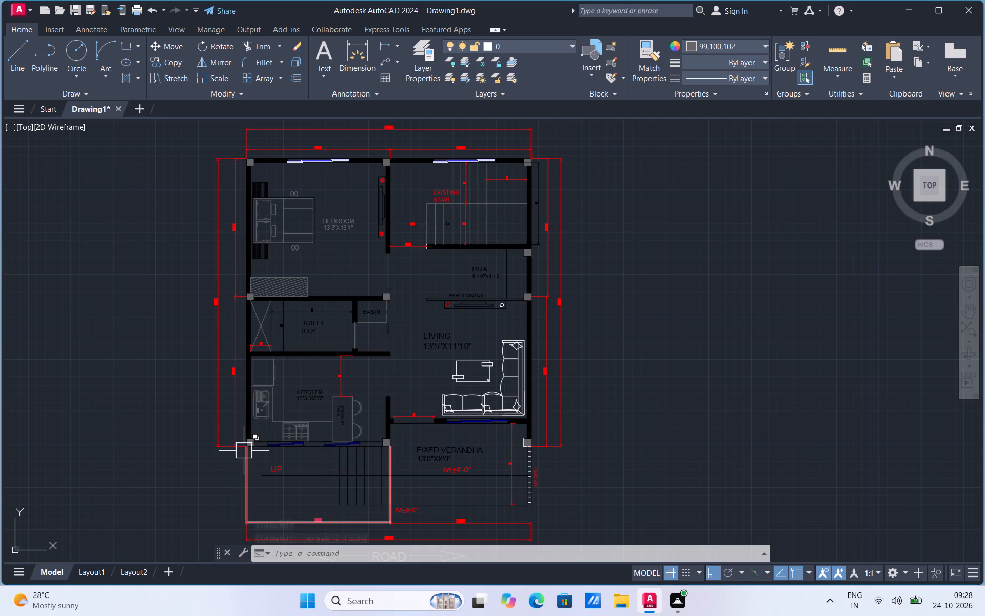
scroll(264, 421, "up", 2)
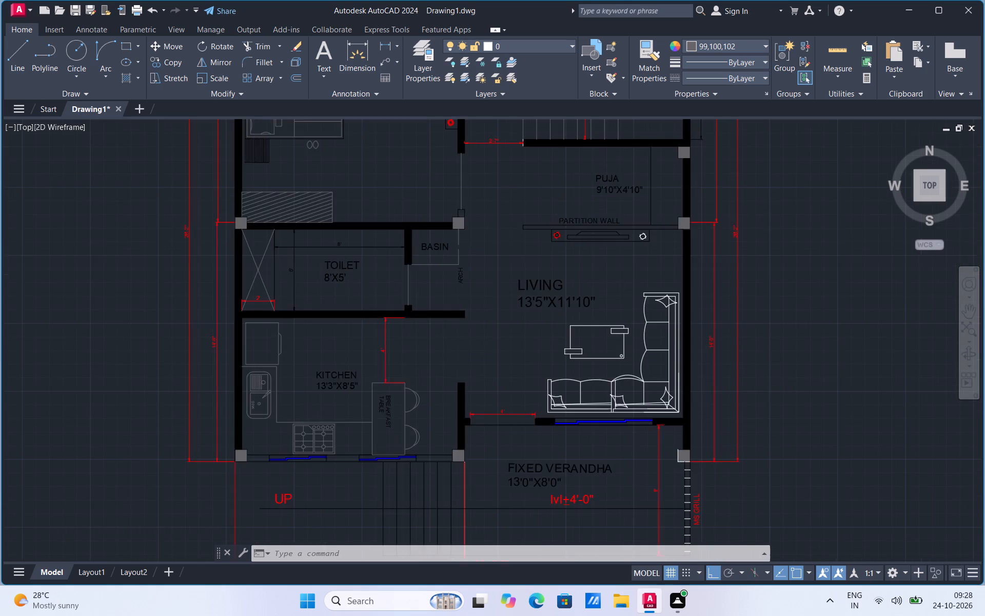
scroll(265, 410, "down", 2)
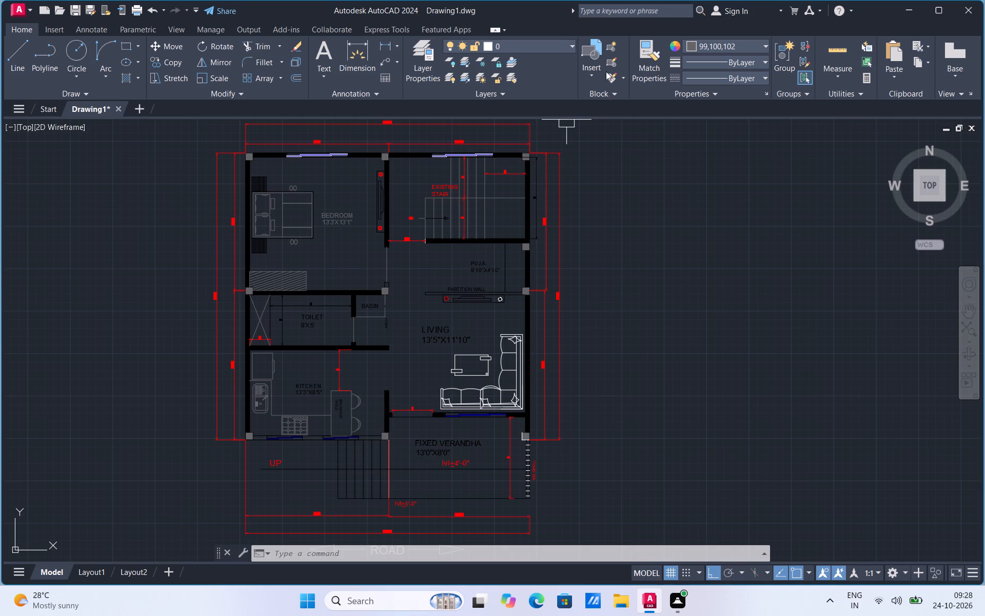
left_click(654, 73)
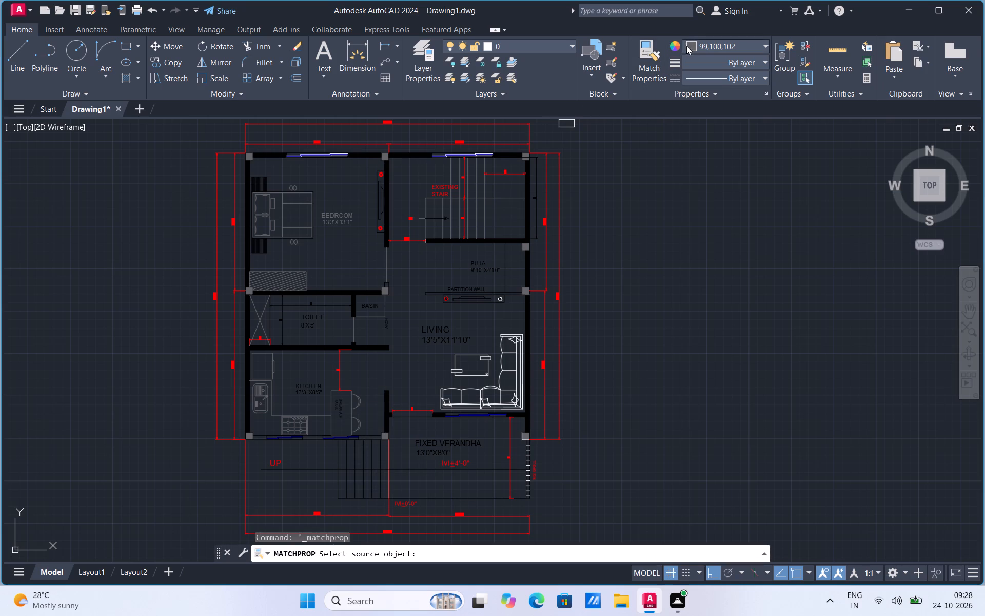
left_click(686, 46)
left_click(693, 89)
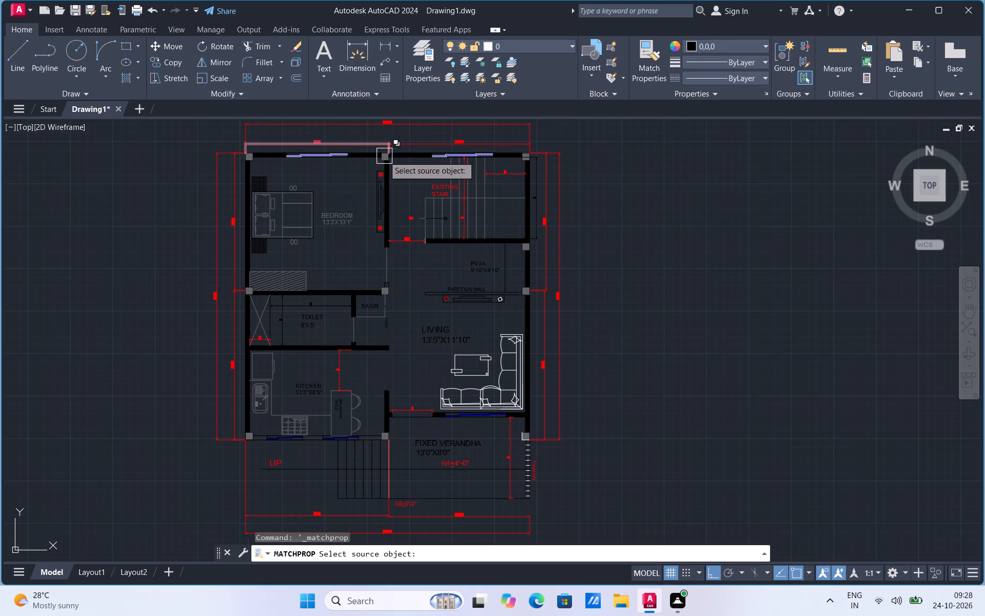
left_click(18, 66)
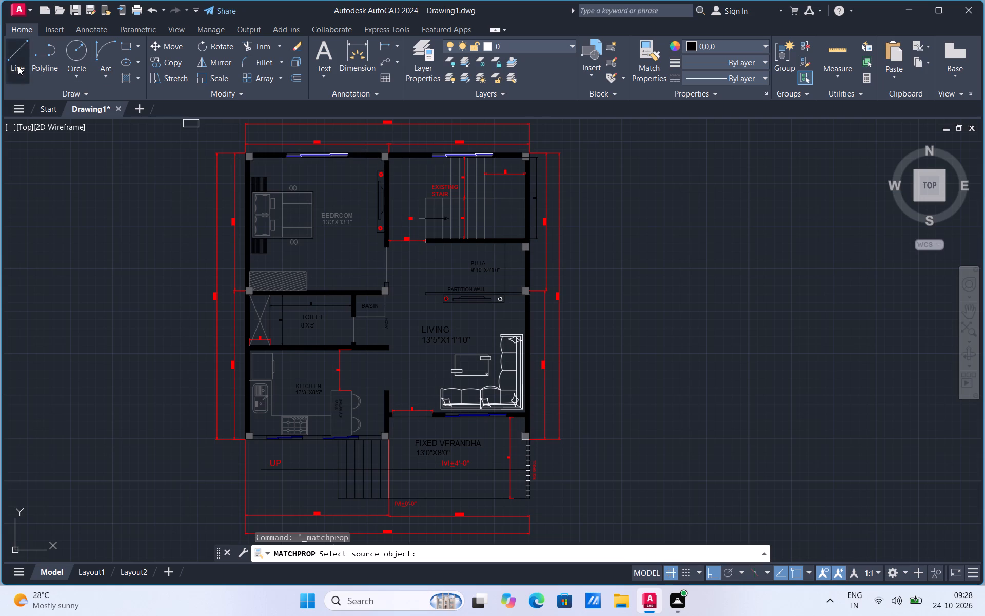
left_click_drag(131, 364, 131, 355)
left_click(132, 210)
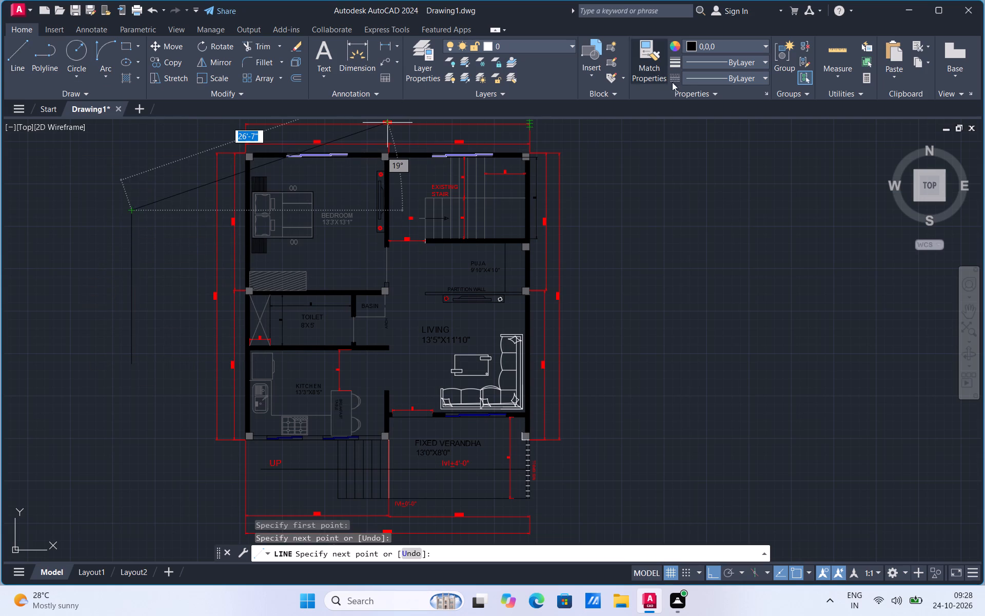
Match the black sample line's properties onto the red outer dimensions along the west, north and east sides of the plan.
left_click(640, 77)
left_click(134, 268)
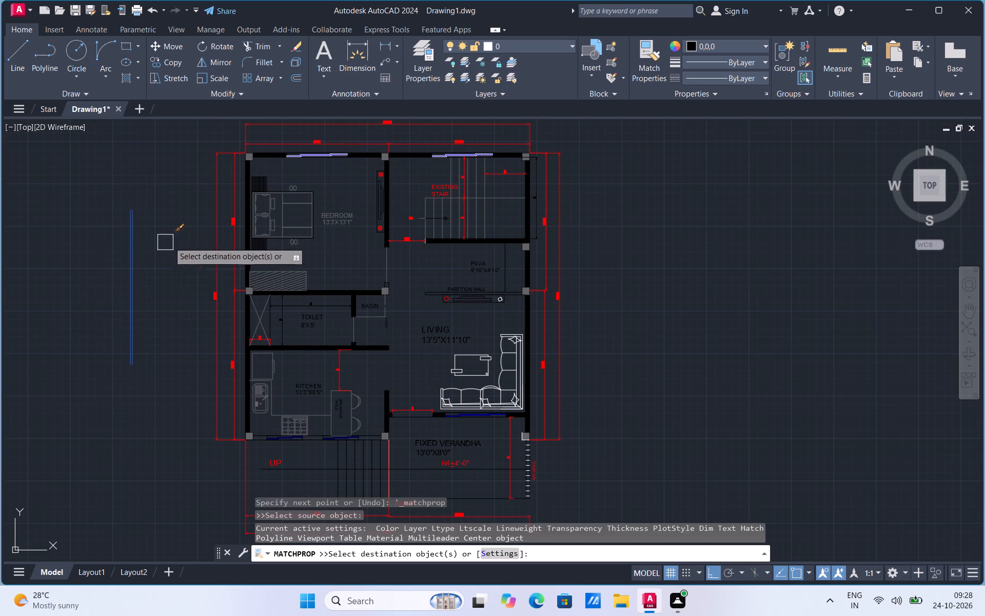
left_click(212, 228)
left_click_drag(228, 209, 225, 221)
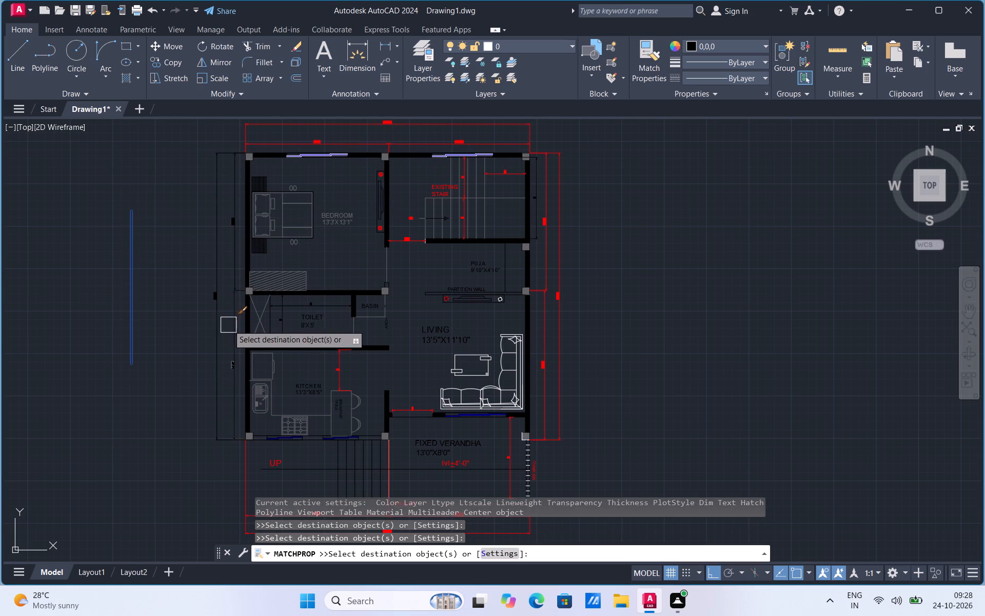
left_click(229, 325)
left_click(323, 126)
left_click(325, 139)
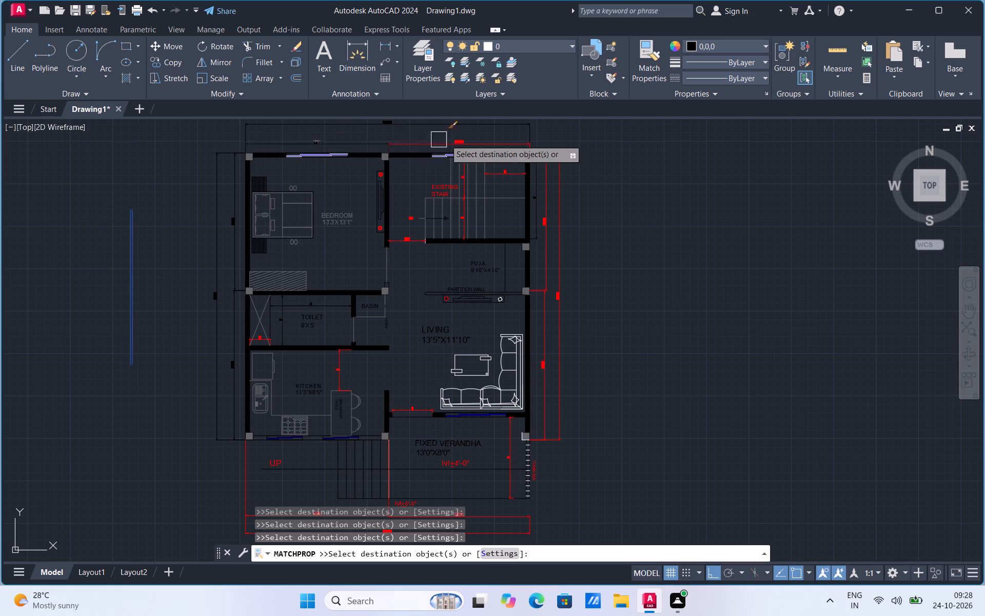
left_click(458, 142)
left_click(558, 178)
left_click(547, 203)
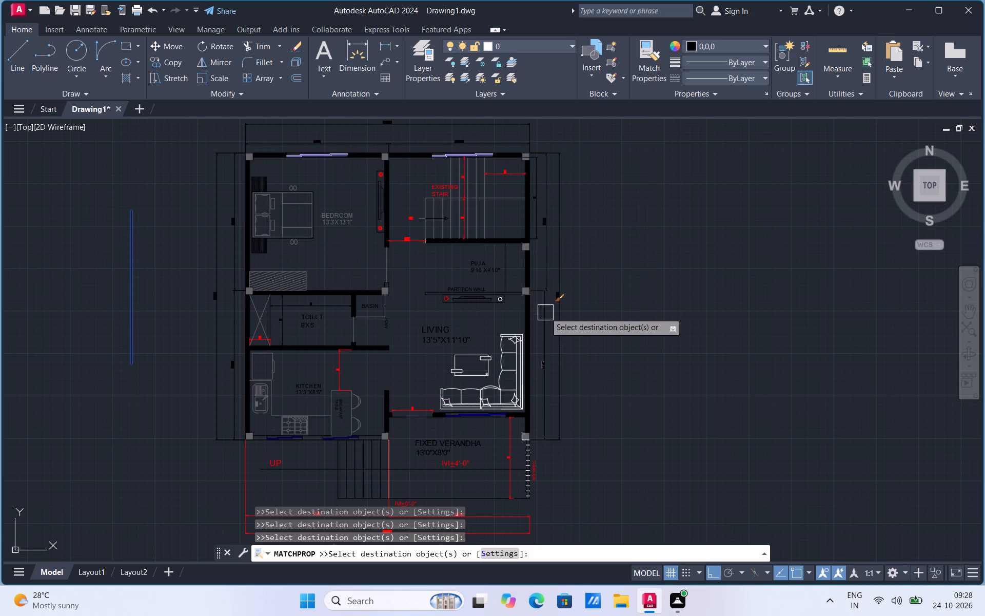
left_click(545, 313)
Match black onto the EXISTING STAIR and UP labels, the 3'-7" dimension and the two vertical 4' stair dimensions.
scroll(432, 188, "up", 2)
left_click(437, 186)
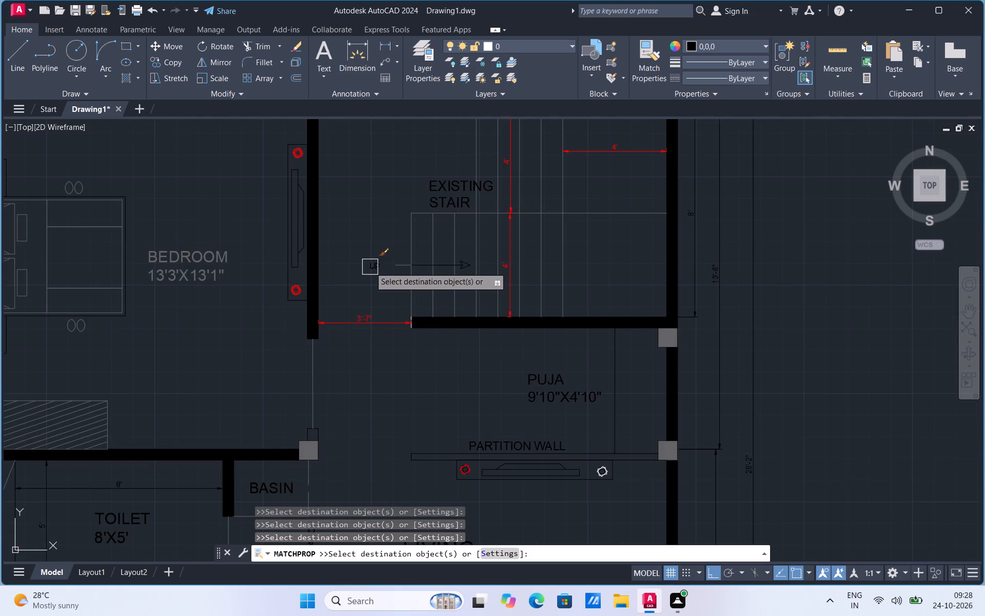
left_click(370, 267)
left_click(354, 320)
scroll(515, 168, "up", 1)
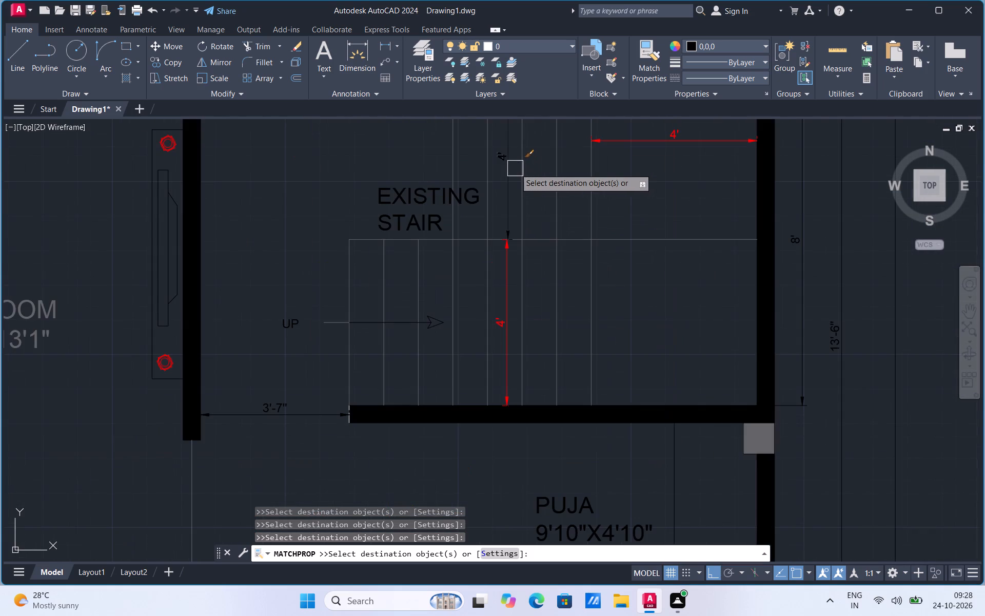
left_click(505, 175)
left_click(509, 272)
Match black onto the stair's landing line, tread lines, direction arrow and horizontal 4' dimension, plus the end line of the wall below.
left_click(537, 242)
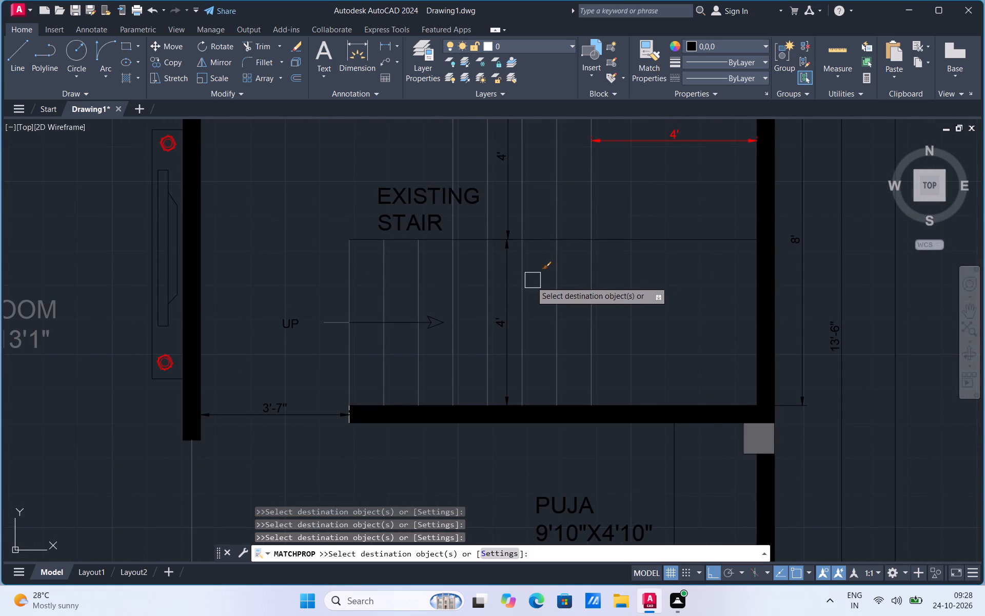
left_click(523, 286)
left_click(560, 275)
left_click(588, 272)
left_click(646, 141)
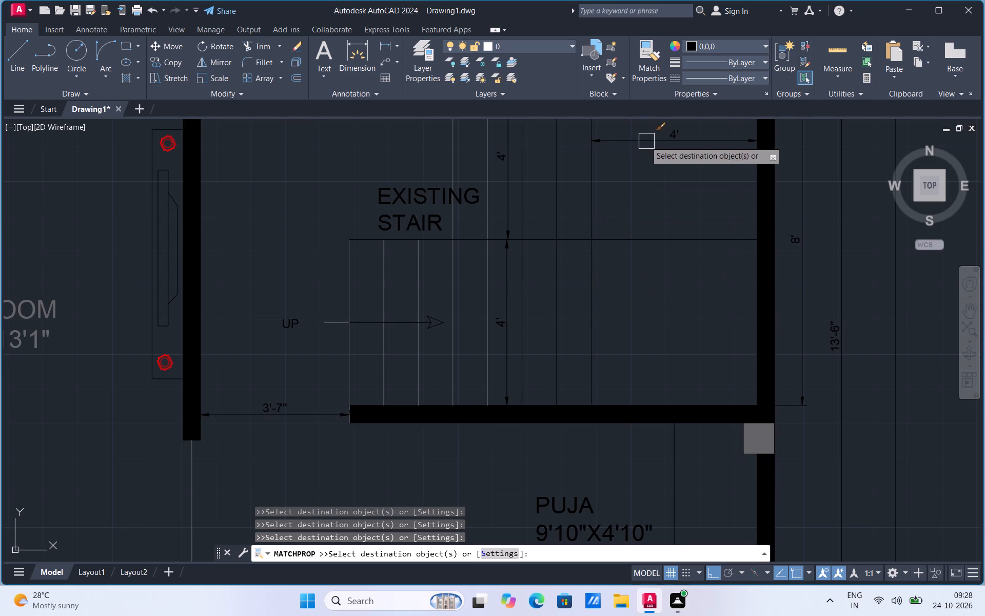
left_click(483, 167)
left_click(456, 167)
left_click(423, 273)
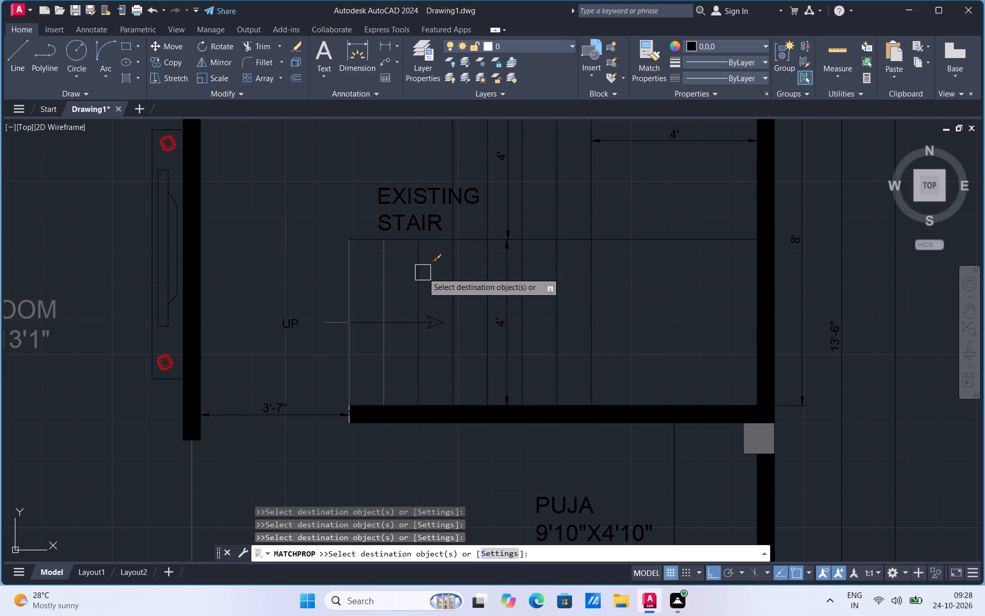
left_click(378, 290)
left_click(344, 303)
left_click(333, 327)
scroll(353, 436, "up", 3)
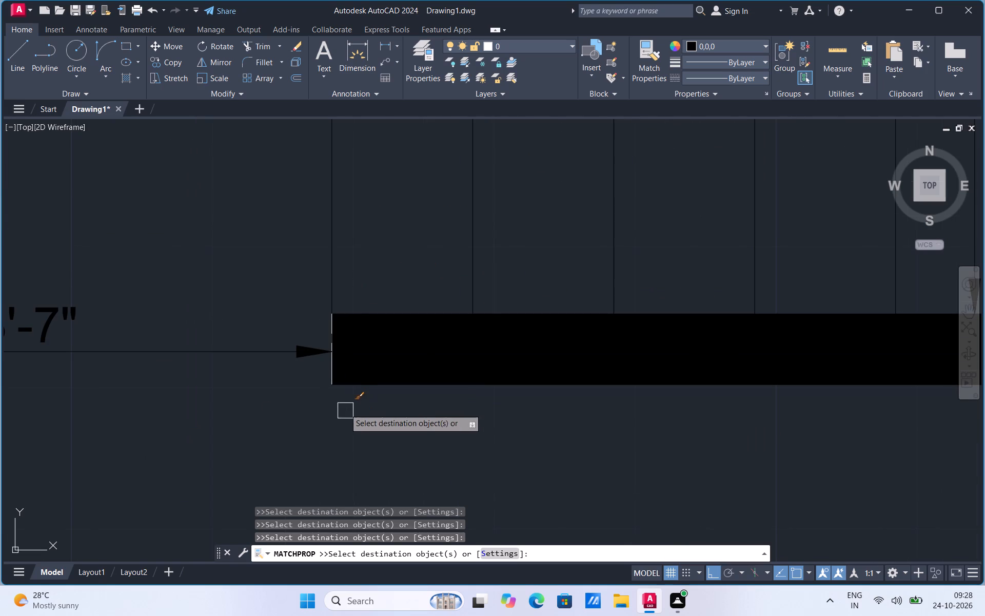
left_click(331, 379)
Match black onto the bedroom doorway line and try the arch line beside the basin, ending both the matching and line commands.
scroll(464, 293, "down", 3)
scroll(505, 267, "down", 3)
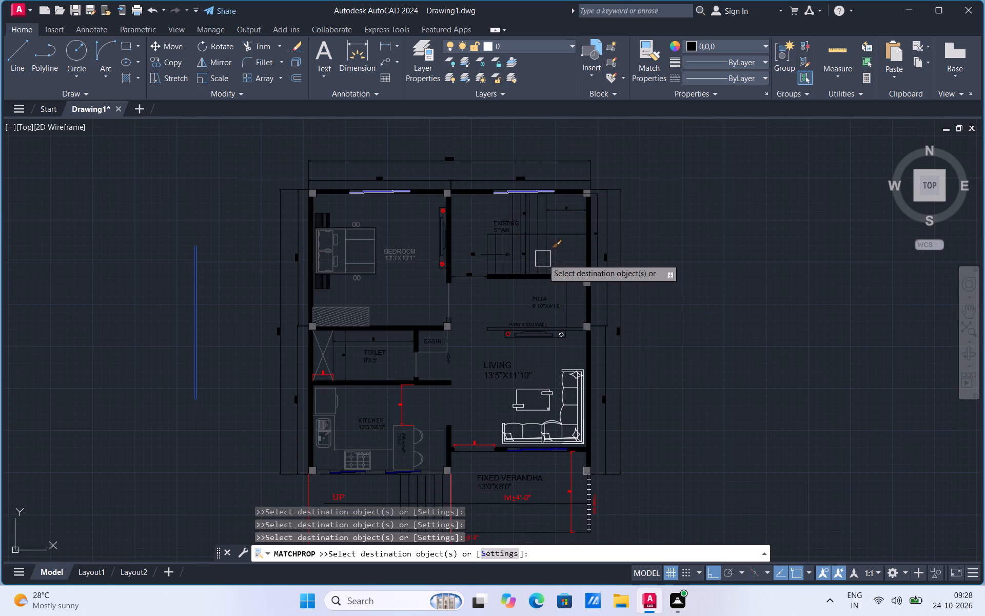
scroll(443, 312, "up", 2)
left_click(449, 298)
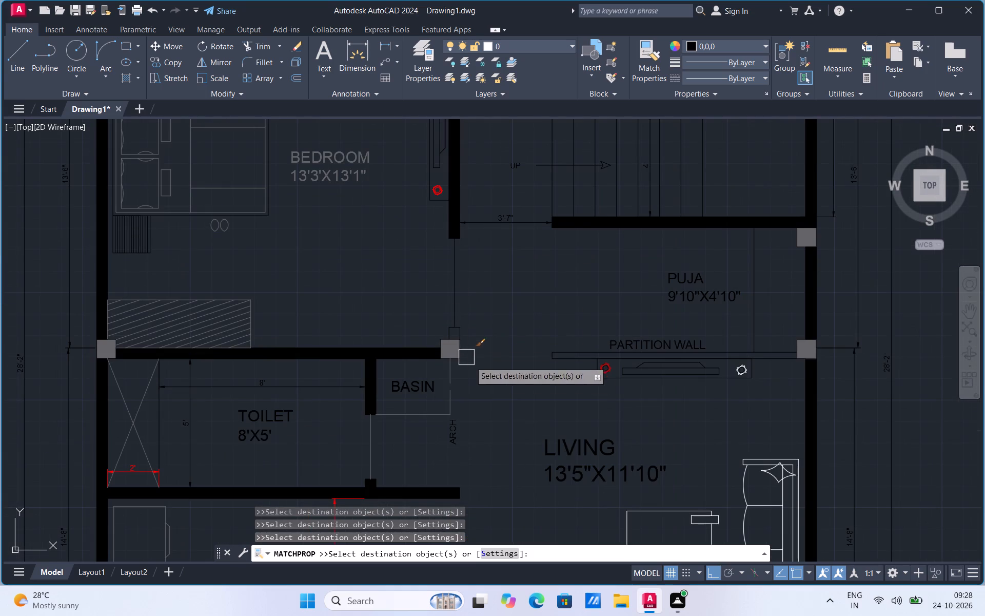
left_click(448, 403)
scroll(544, 280, "down", 1)
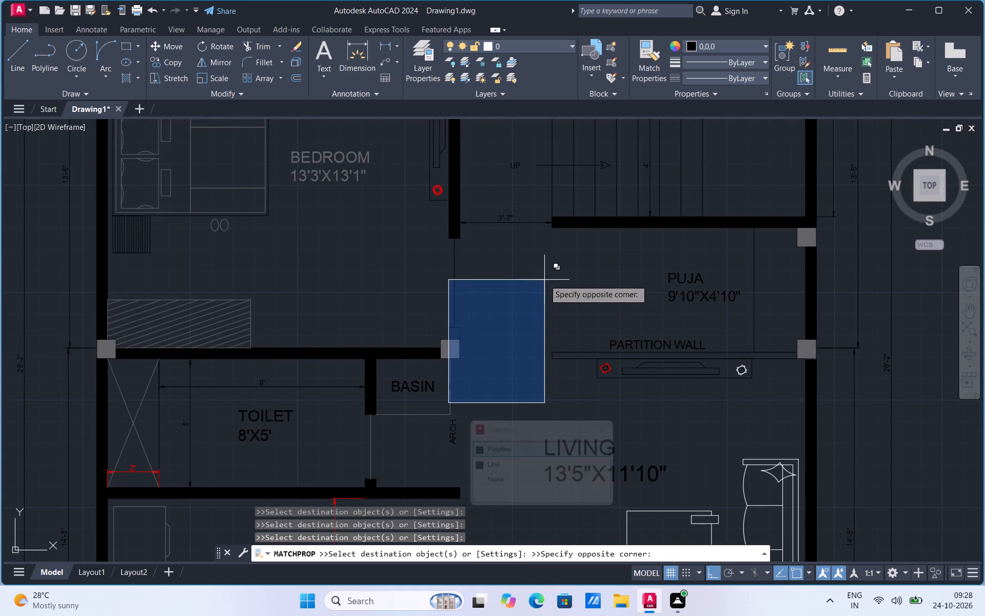
key("Escape")
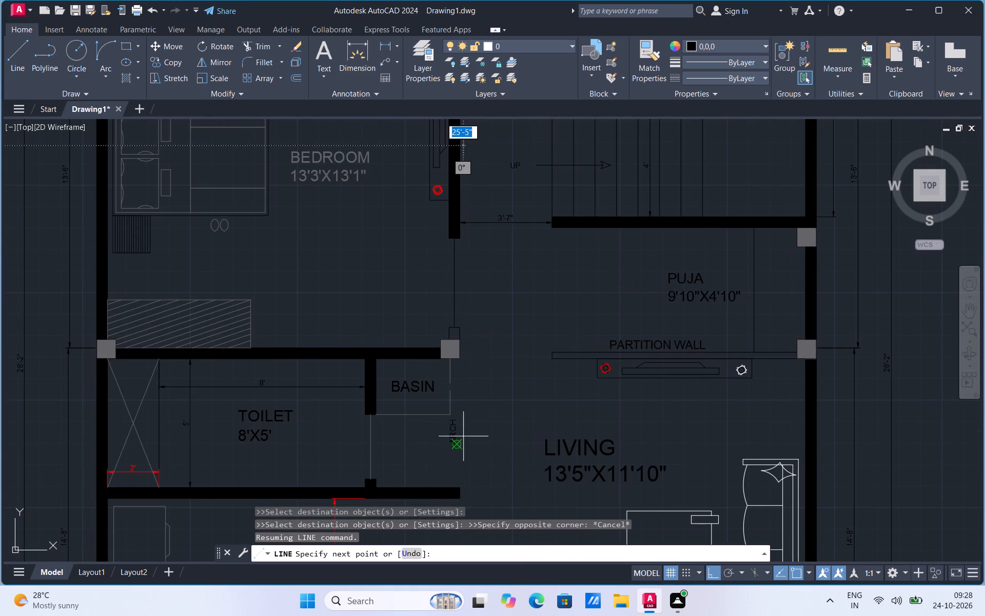
key("Escape")
Using the black 3'-7" dimension as source, match properties onto the 14'-1" bottom dimension, front UP label and kitchen's 4' dimension.
left_click(650, 78)
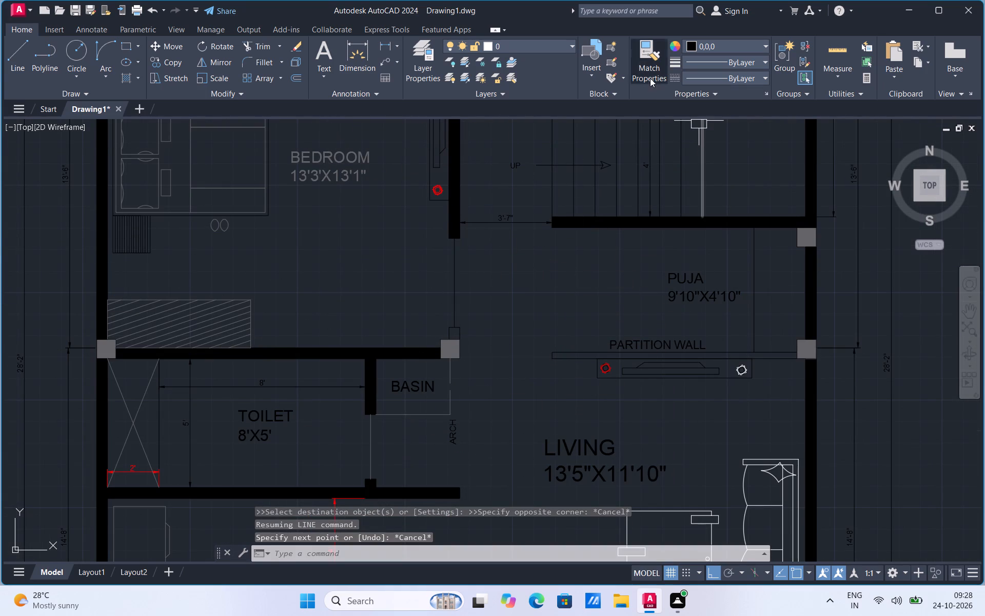
left_click(518, 229)
scroll(559, 277, "down", 2)
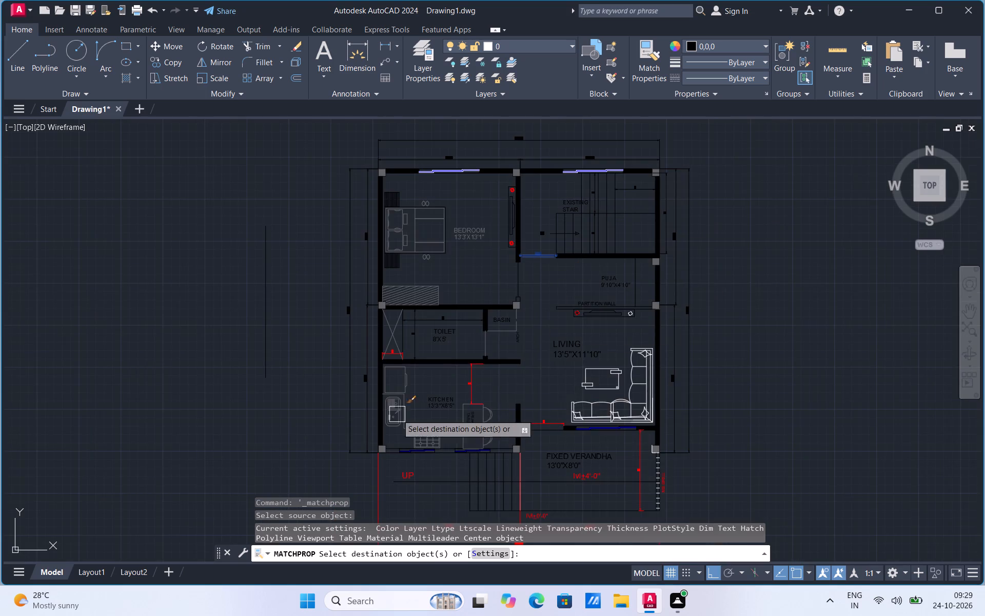
scroll(396, 408, "up", 2)
scroll(466, 303, "down", 1)
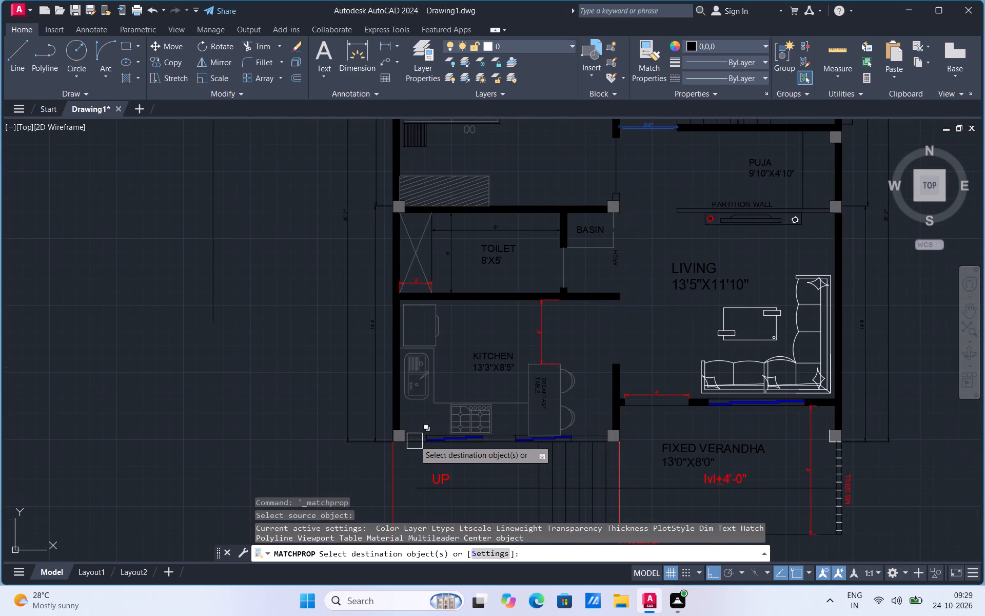
scroll(403, 375, "down", 1)
scroll(417, 467, "up", 1)
left_click(389, 444)
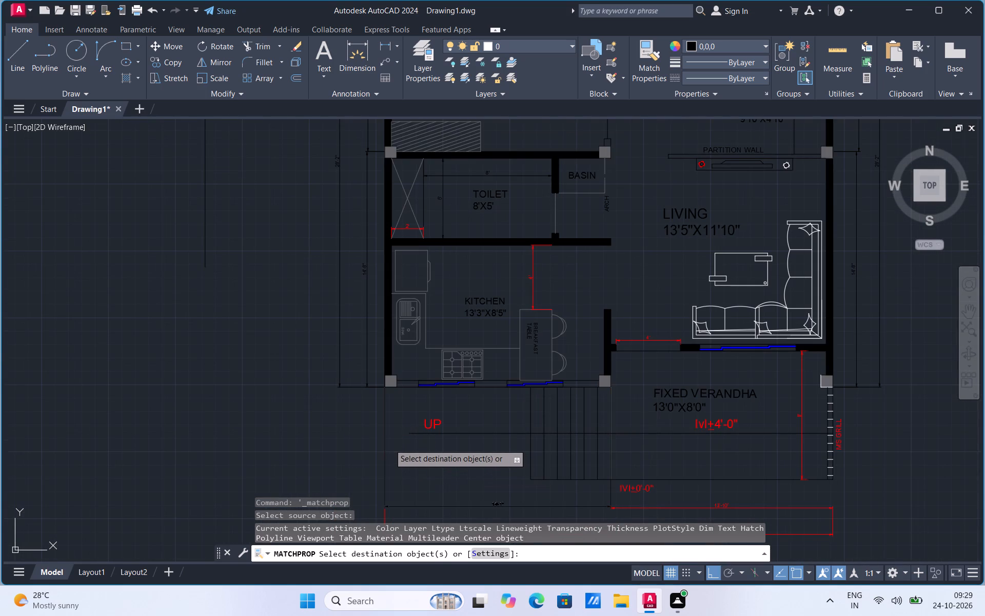
left_click(437, 428)
left_click(535, 275)
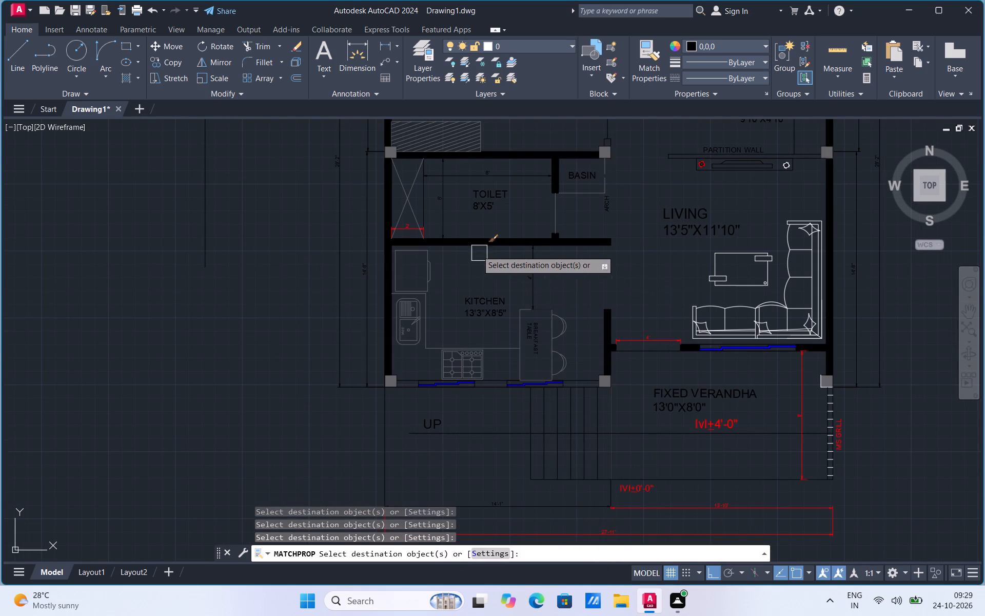
Match black onto the toilet's 2' dimension, its crossed diagonal lines, the basin edge and the toilet doorway line.
scroll(389, 217, "up", 3)
left_click_drag(468, 261, 467, 257)
left_click(481, 206)
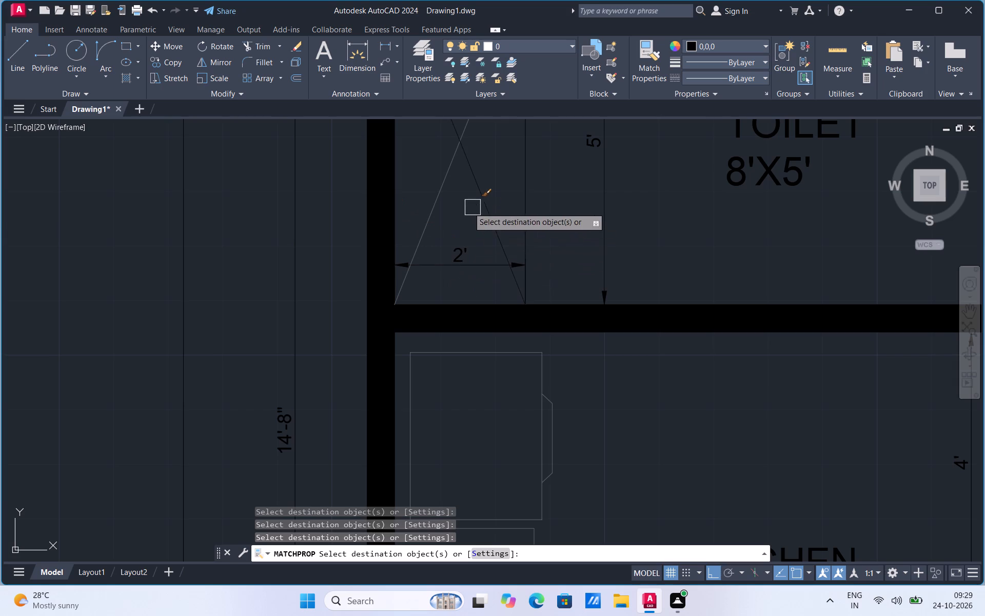
left_click(439, 211)
scroll(438, 213, "down", 3)
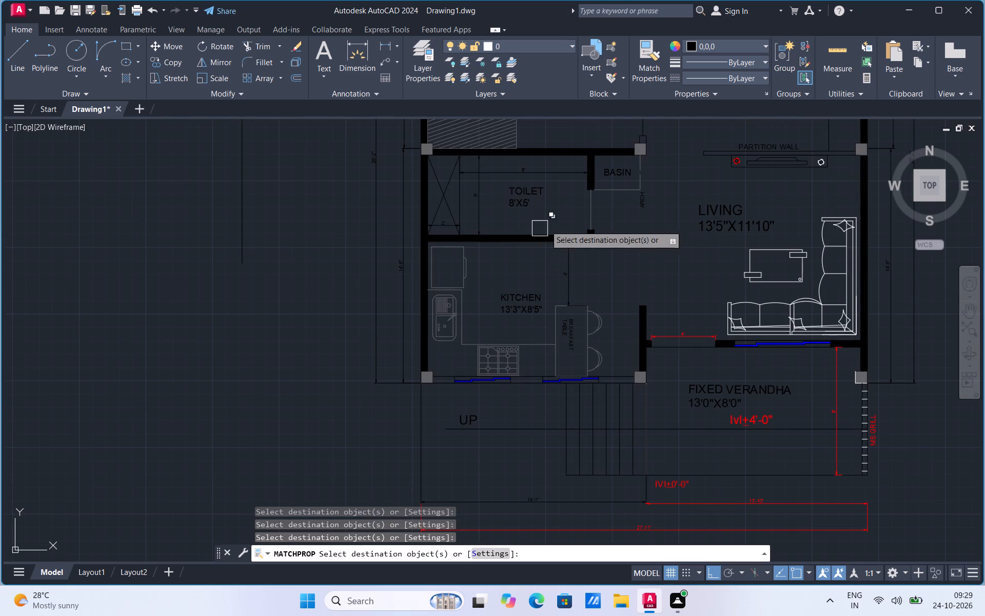
scroll(642, 193, "up", 1)
left_click(603, 188)
left_click(563, 221)
scroll(481, 213, "down", 1)
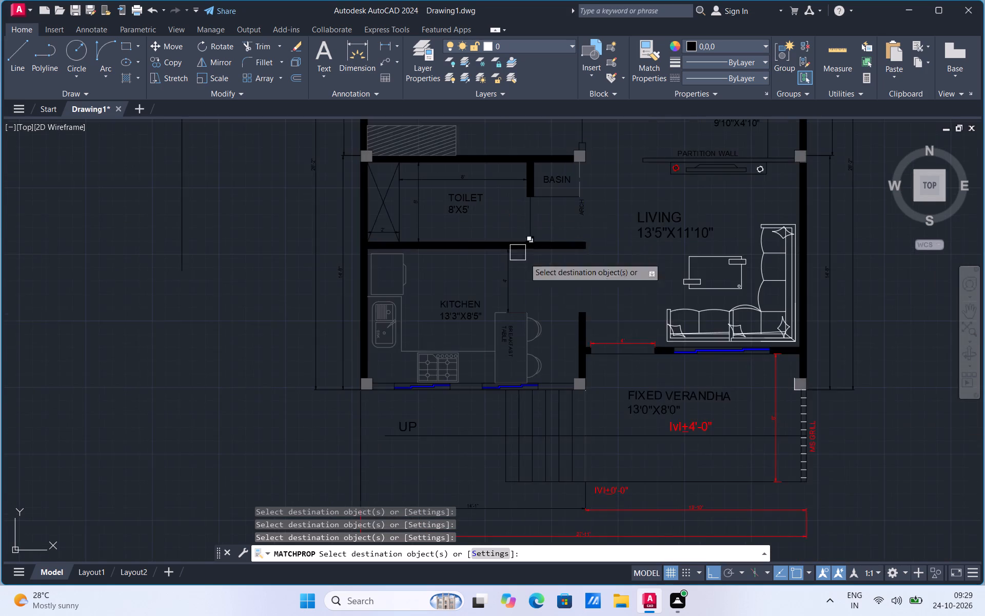
Match black onto the breakfast table outline, the adjoining counter edge and the arcs of the two chairs.
scroll(558, 326, "up", 2)
left_click(399, 324)
left_click(413, 290)
left_click(362, 383)
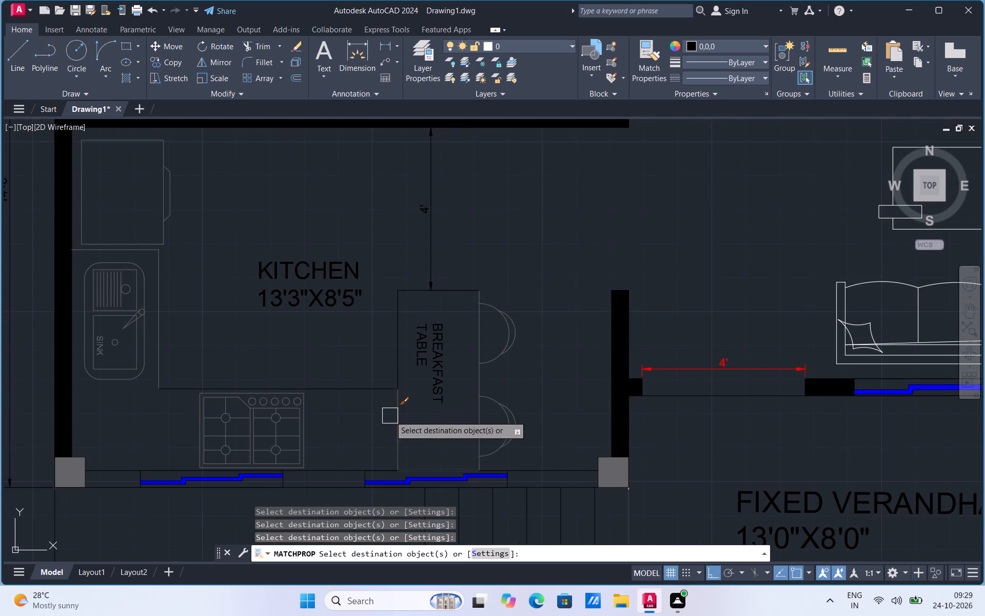
left_click(395, 427)
left_click(504, 310)
left_click(476, 335)
left_click(493, 311)
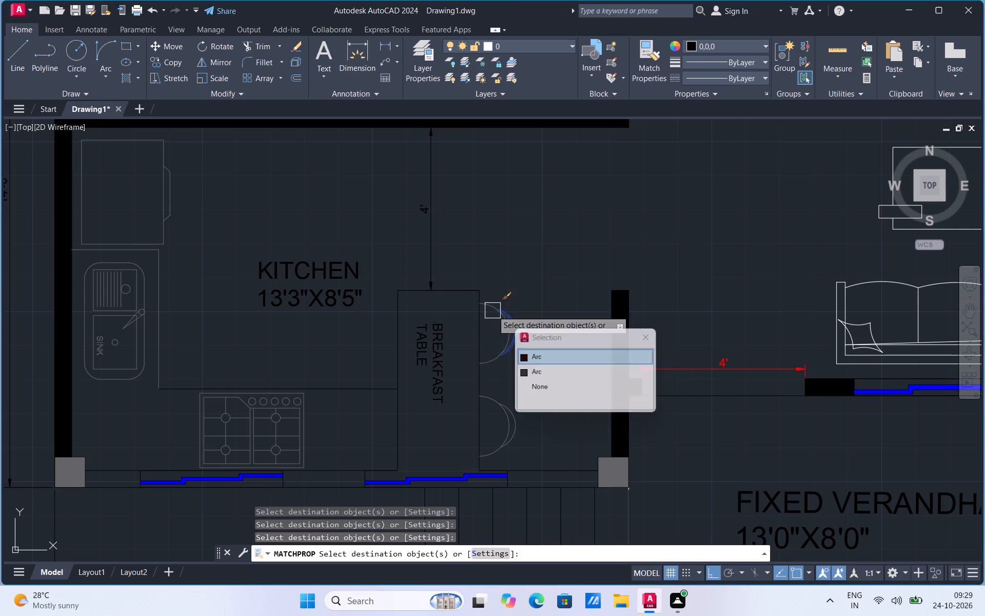
left_click(490, 363)
left_click(502, 412)
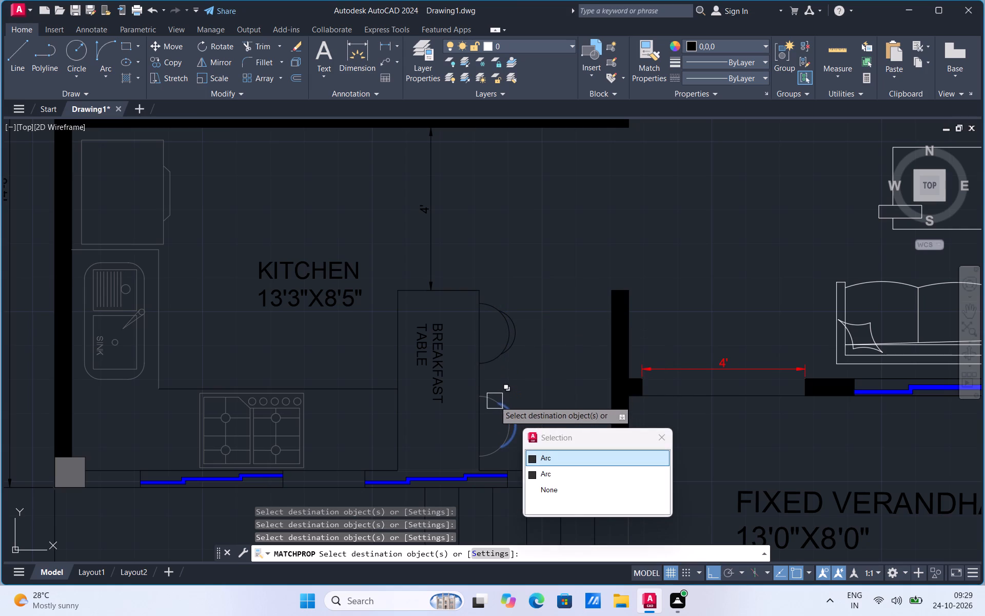
left_click(483, 394)
scroll(550, 343, "down", 2)
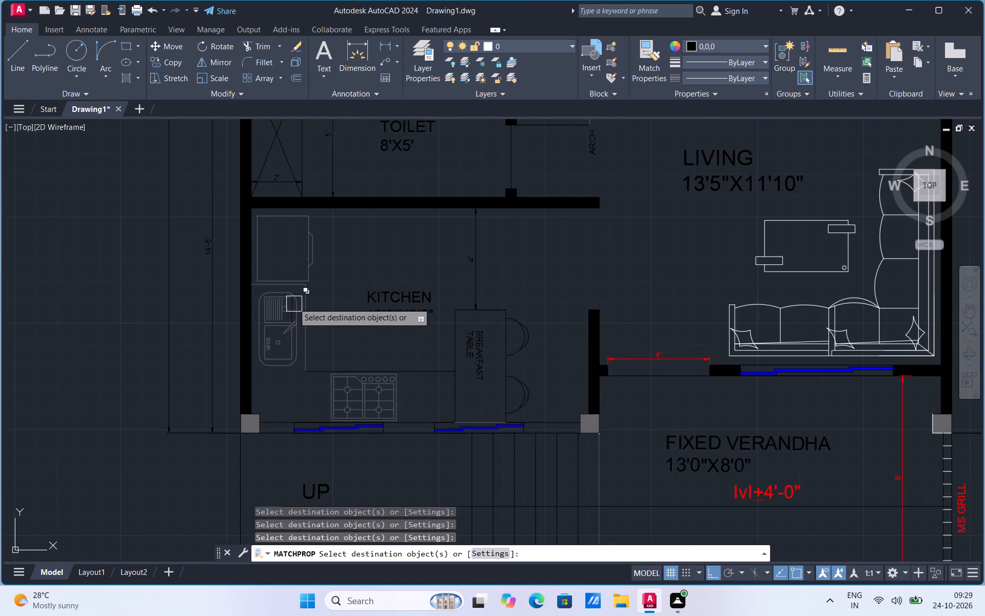
Match black onto the kitchen's refrigerator outline and handle lines, the counter edges beside the sink, and the complete sink with its label.
scroll(288, 285, "up", 2)
left_click(288, 277)
left_click(291, 285)
left_click(338, 305)
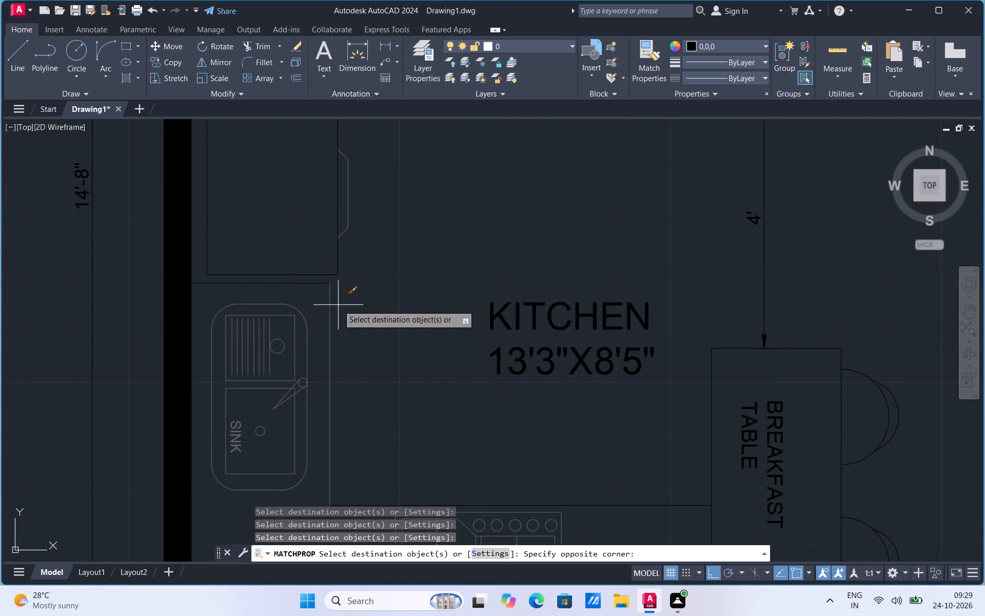
left_click(293, 319)
left_click(321, 304)
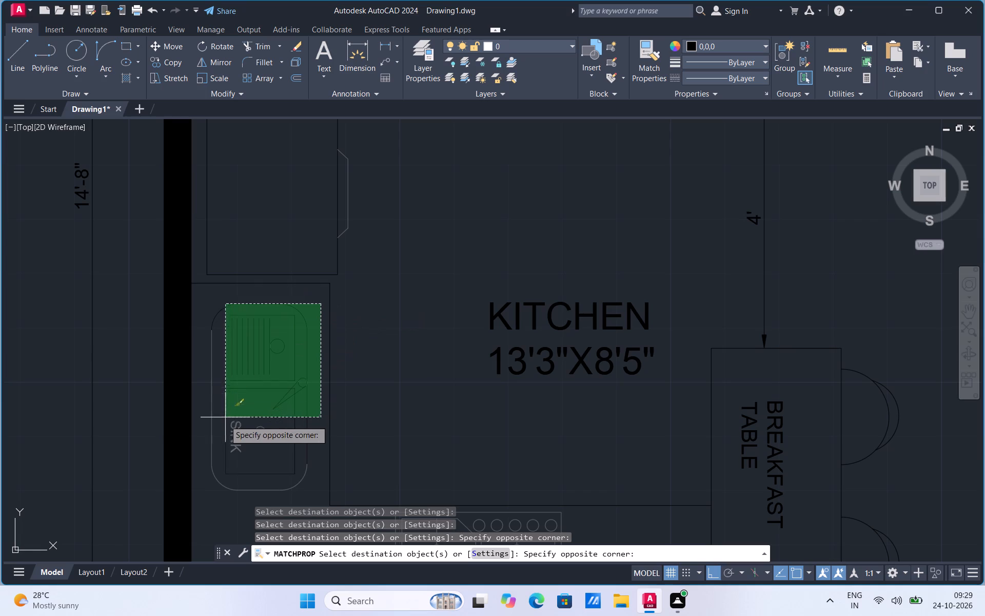
left_click(203, 493)
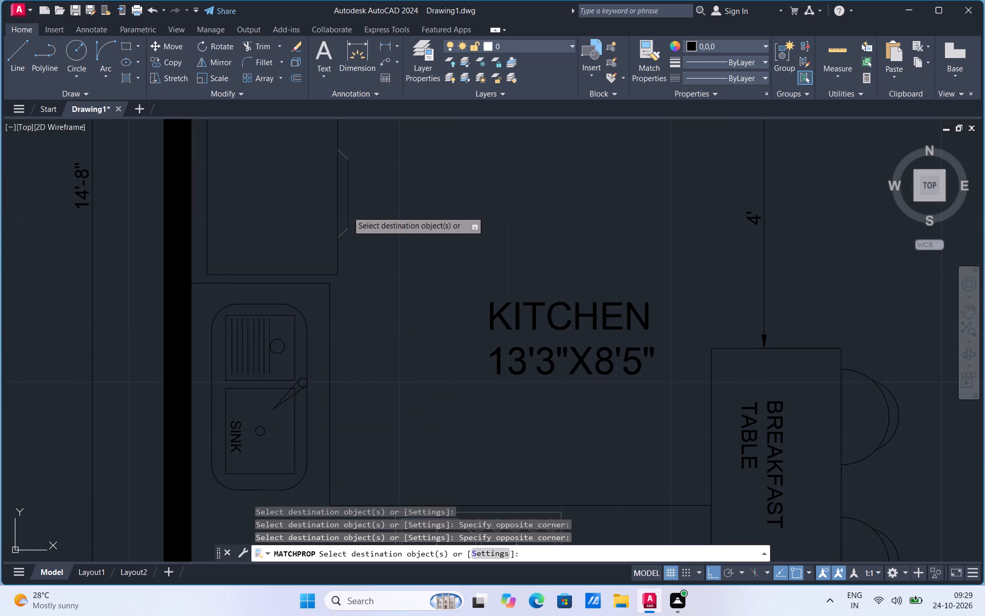
left_click(347, 211)
left_click_drag(338, 147, 336, 159)
left_click(339, 235)
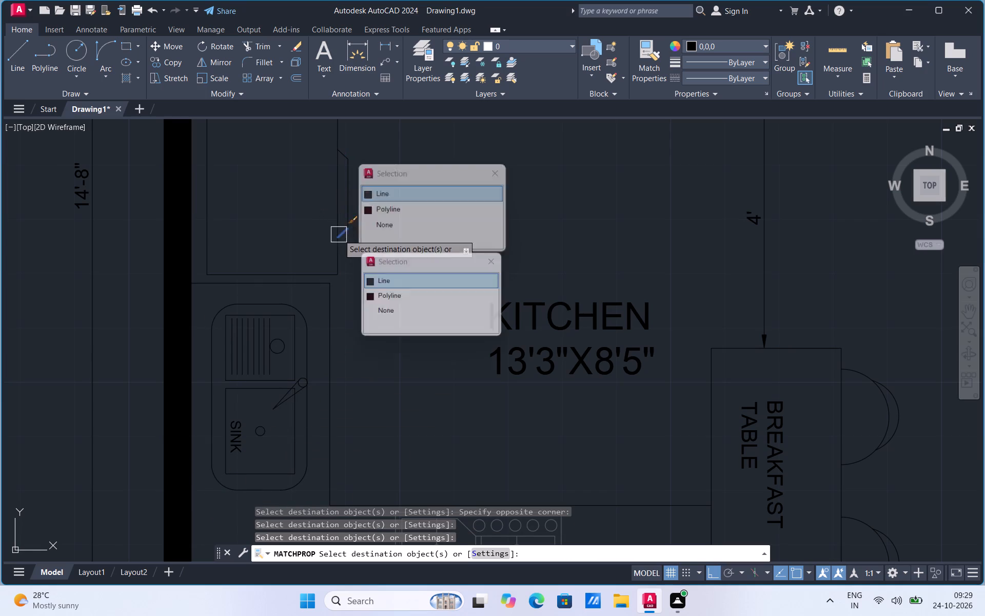
Match black onto the white outline of the living room's centre table.
scroll(323, 241, "down", 6)
scroll(437, 235, "up", 3)
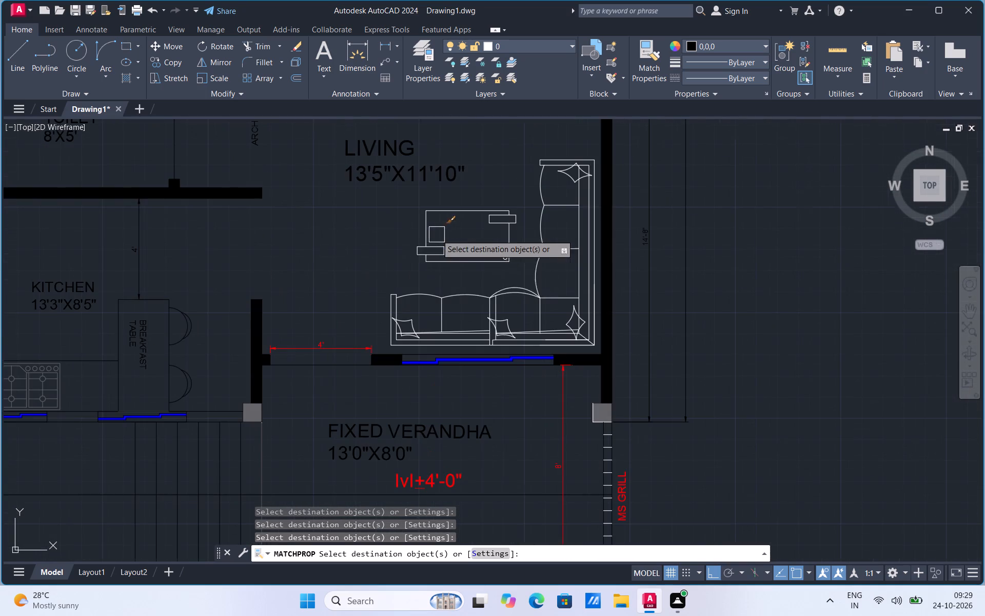
left_click(472, 214)
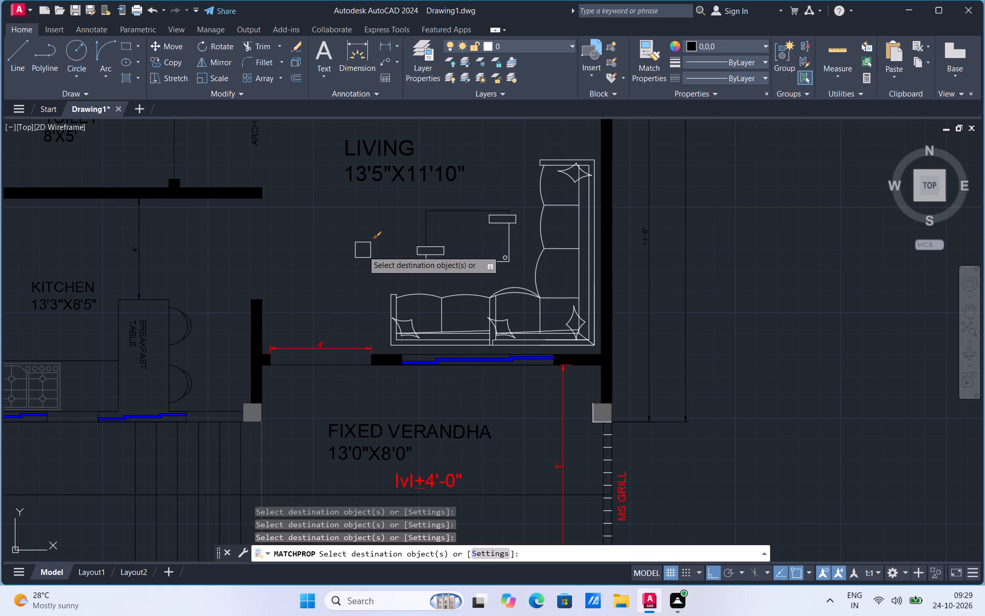
Match black onto the 4' doorway dimension, the verandha's lvl+4'-0" label and its 8' dimension.
scroll(363, 251, "down", 2)
left_click(337, 291)
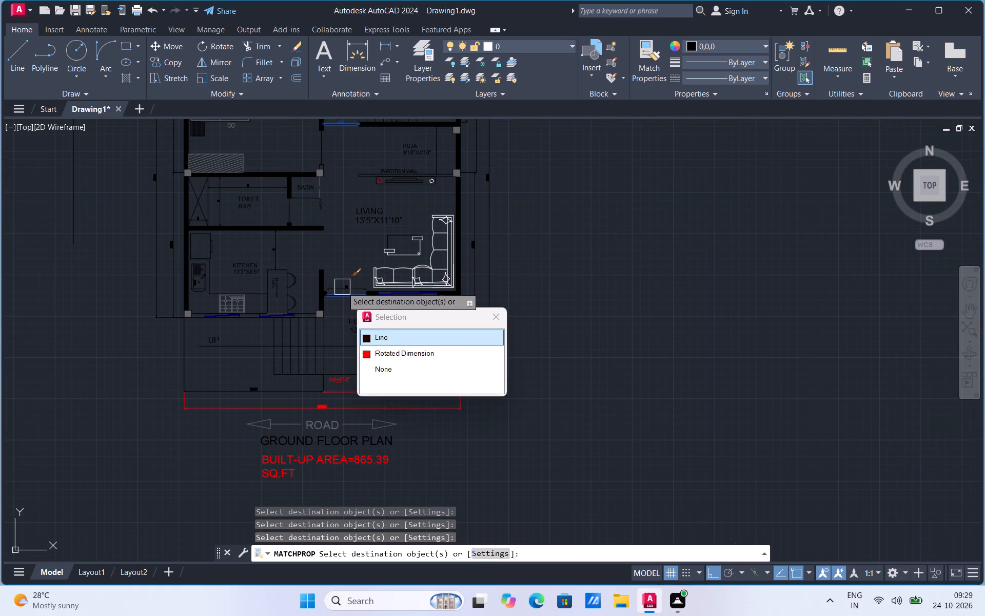
left_click(343, 286)
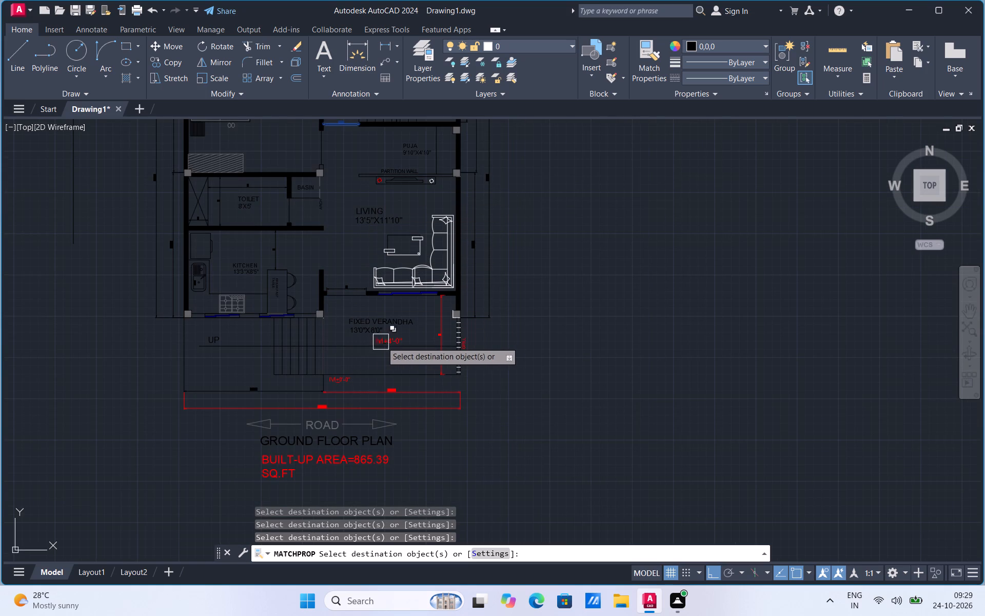
scroll(389, 343, "up", 2)
left_click(399, 334)
left_click(518, 316)
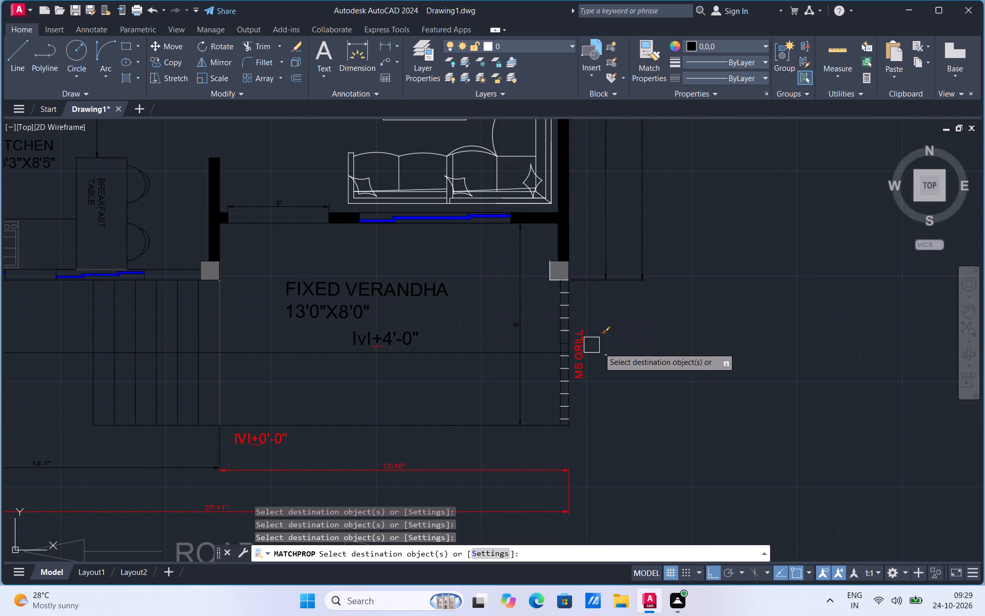
Match black onto the MS GRILL label, the lvl+0'-0" label and the front 13'-10" and 27'-11" dimensions.
left_click(587, 360)
left_click(282, 441)
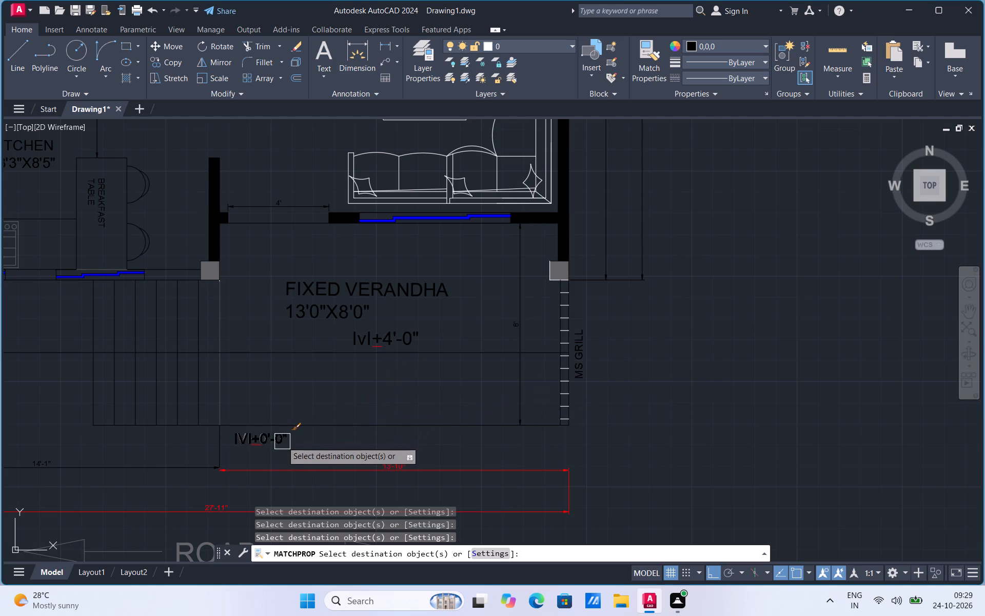
left_click(307, 466)
left_click(220, 518)
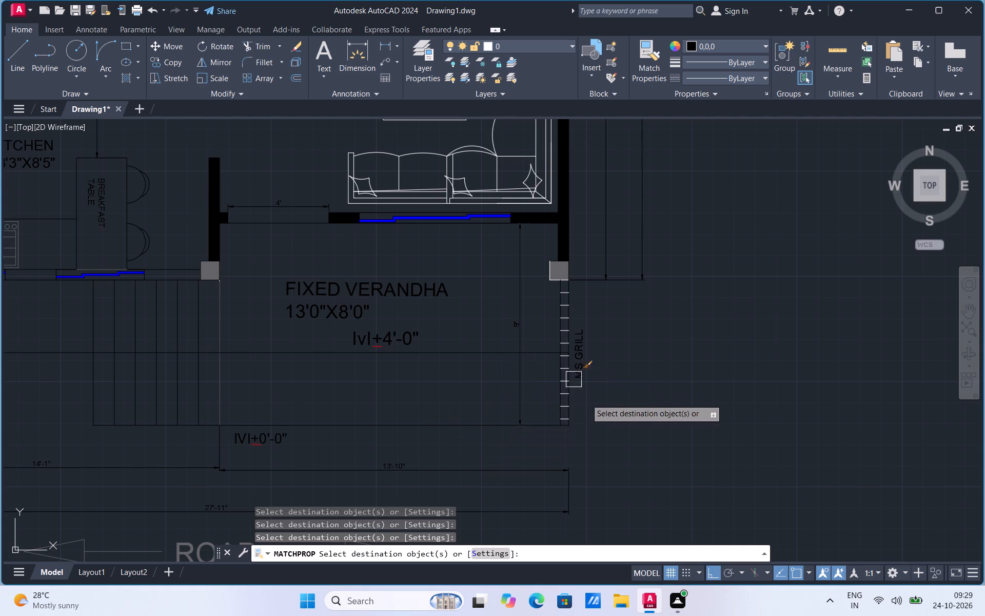
Match black onto the small red lines under the plus signs of both level labels.
scroll(386, 354, "up", 3)
left_click(356, 324)
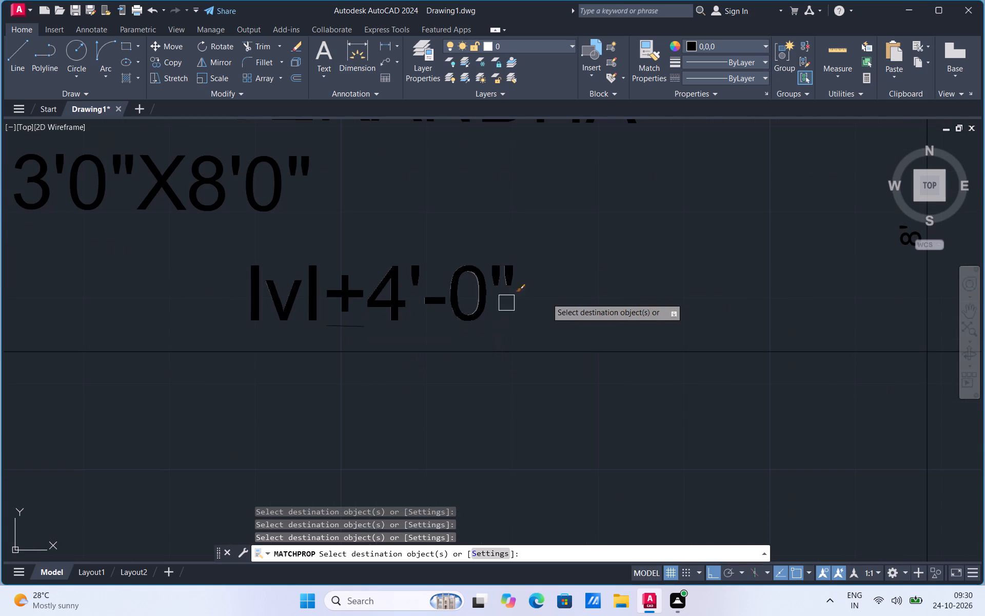
scroll(611, 283, "down", 2)
scroll(326, 458, "up", 2)
left_click(308, 461)
scroll(420, 443, "down", 4)
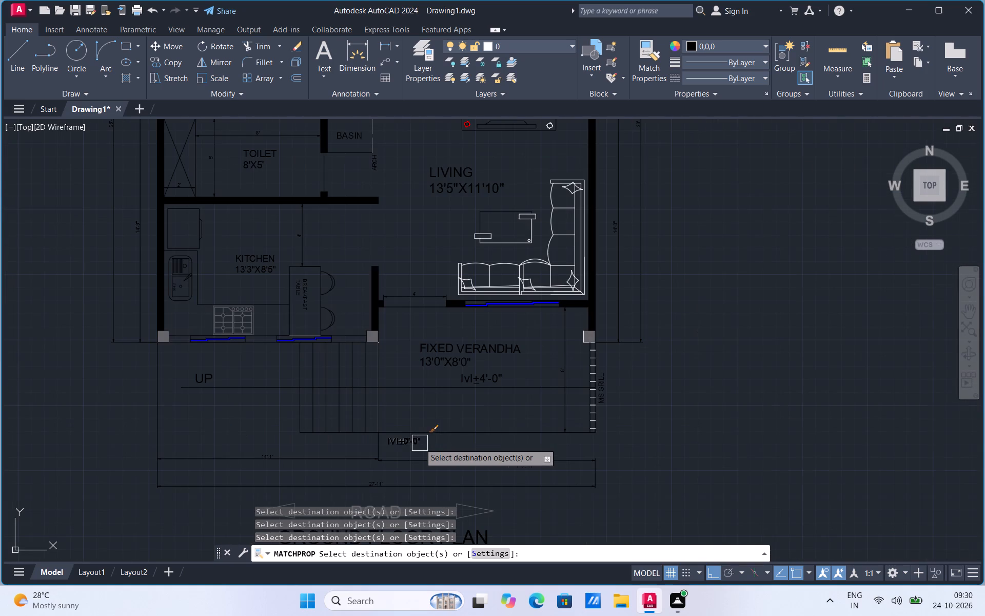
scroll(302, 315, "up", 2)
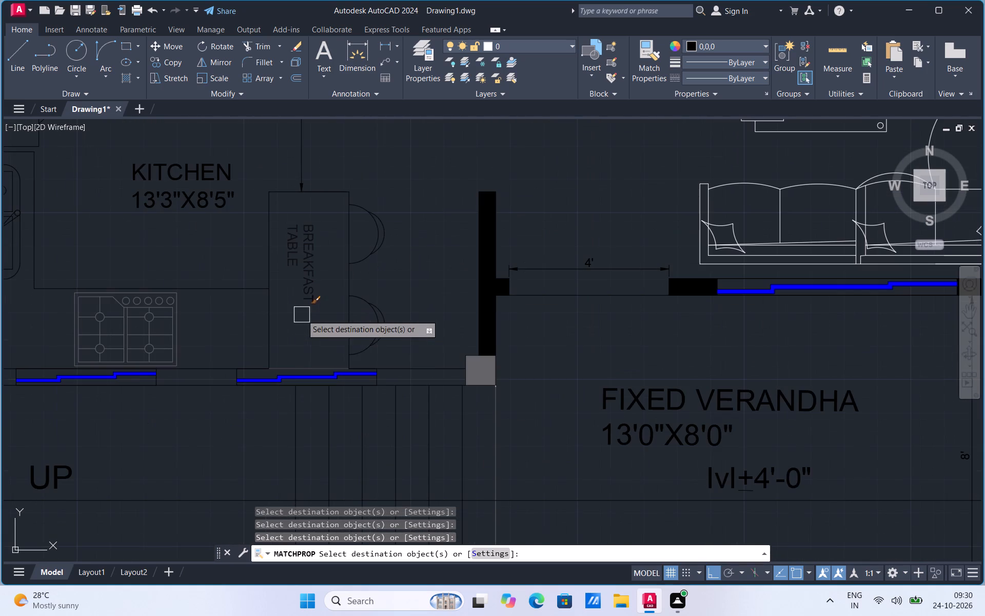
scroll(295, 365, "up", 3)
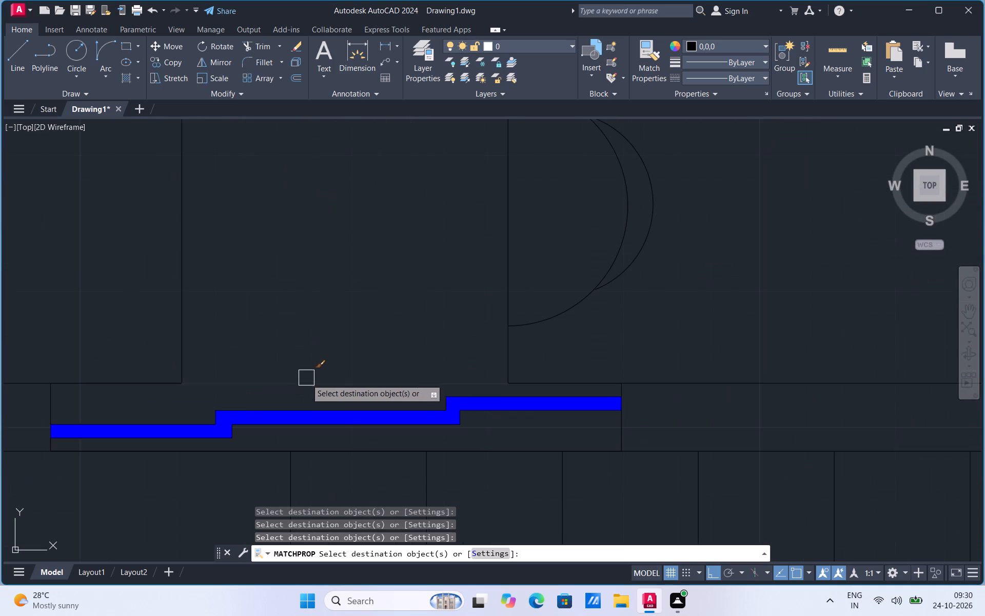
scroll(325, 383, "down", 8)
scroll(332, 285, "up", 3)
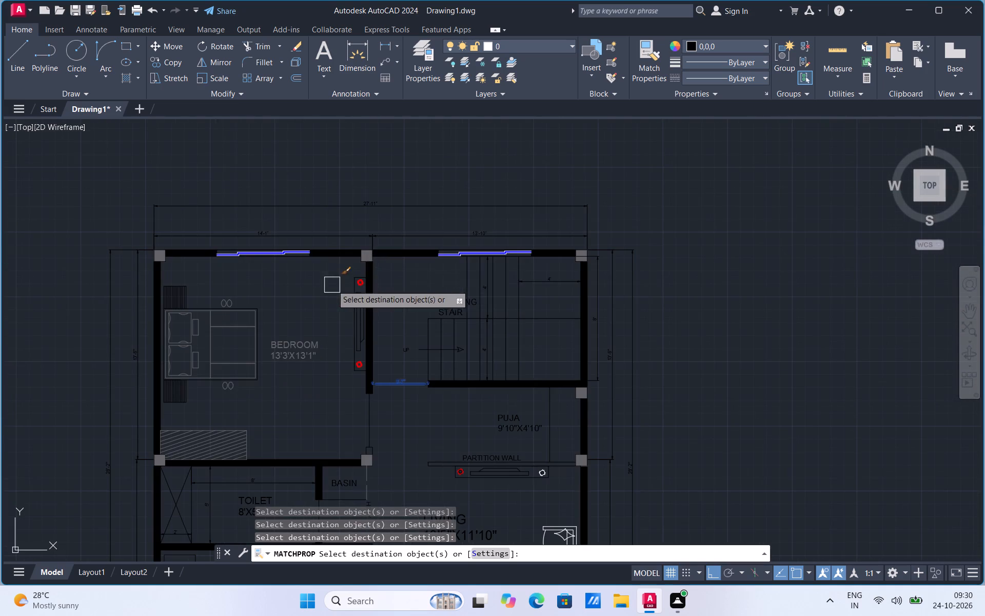
Set the current colour to dark red 153,27,30 and draw a vertical two-segment sample line beside the plan.
left_click(689, 47)
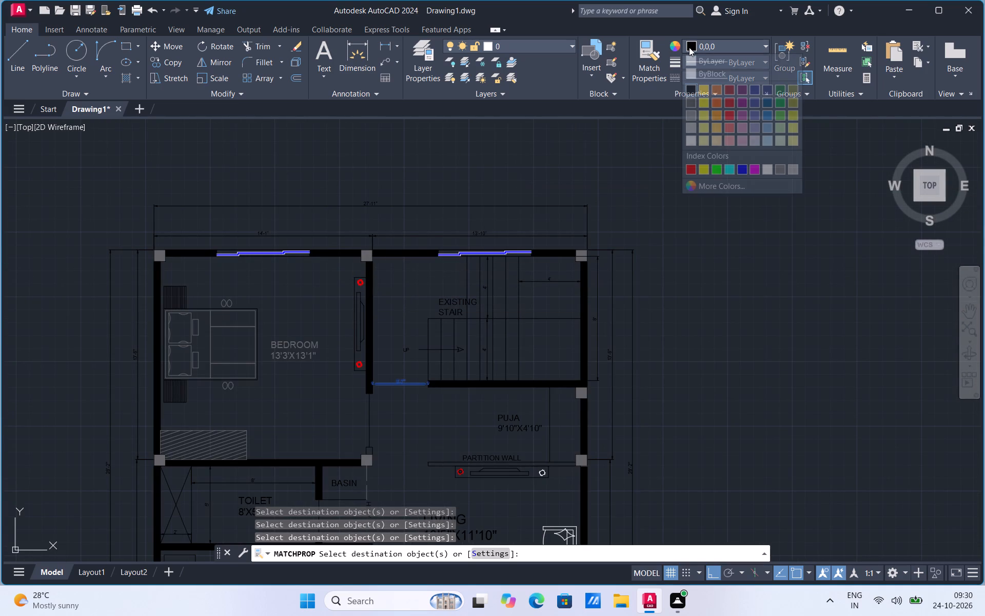
left_click(732, 93)
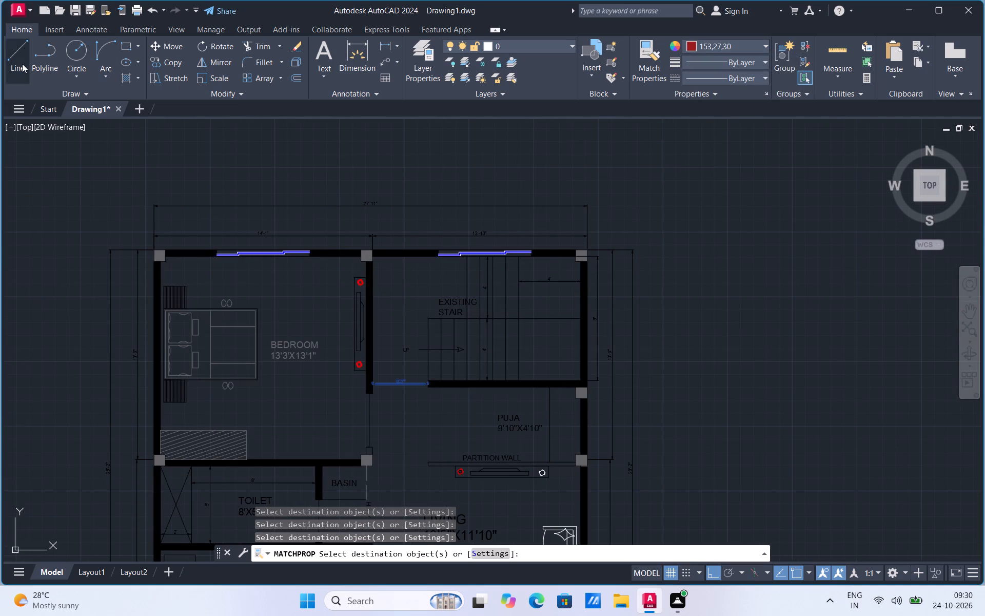
left_click(22, 64)
scroll(423, 285, "down", 2)
left_click(224, 382)
left_click(224, 309)
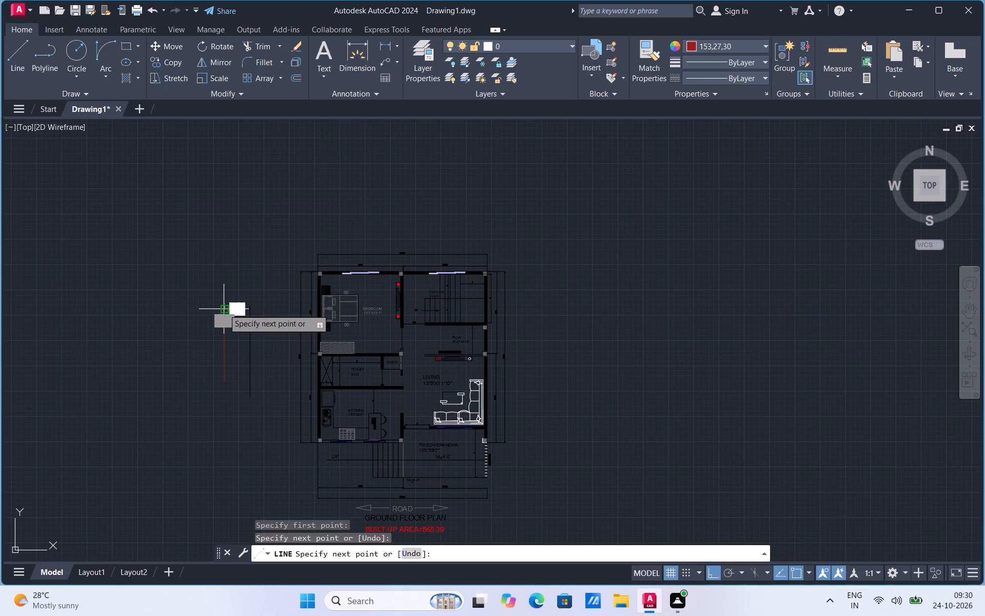
left_click(228, 267)
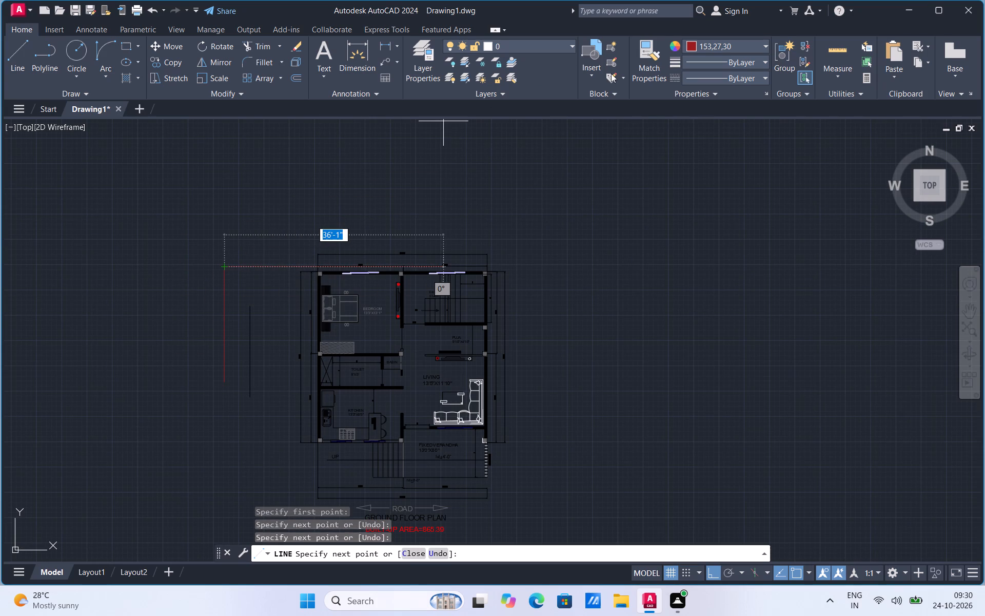
Using the new dark red line as Match Properties source, recolour the three outer dimensions along the bedroom, toilet and kitchen side.
left_click(654, 75)
left_click(224, 326)
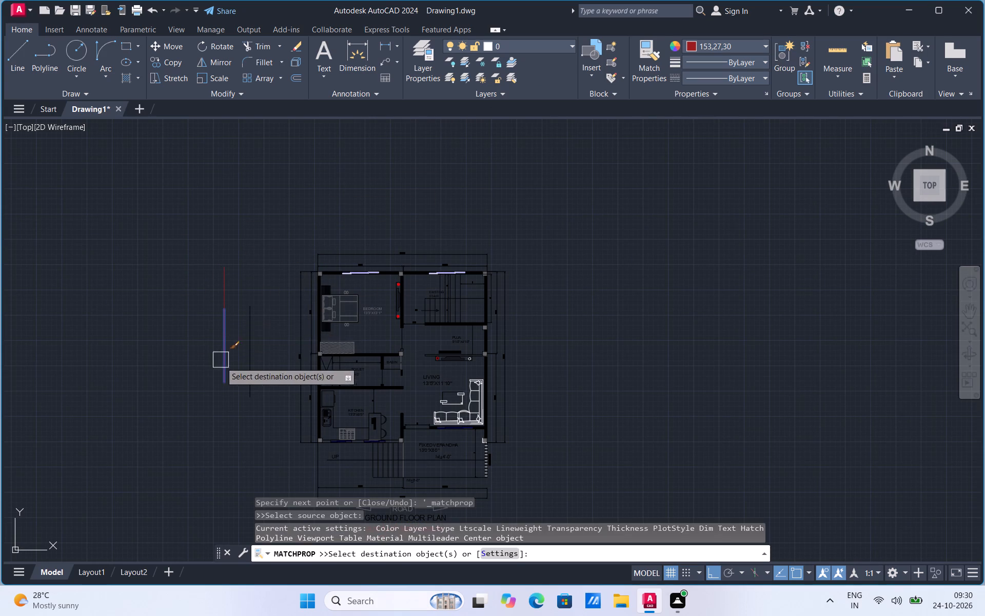
scroll(332, 402, "up", 2)
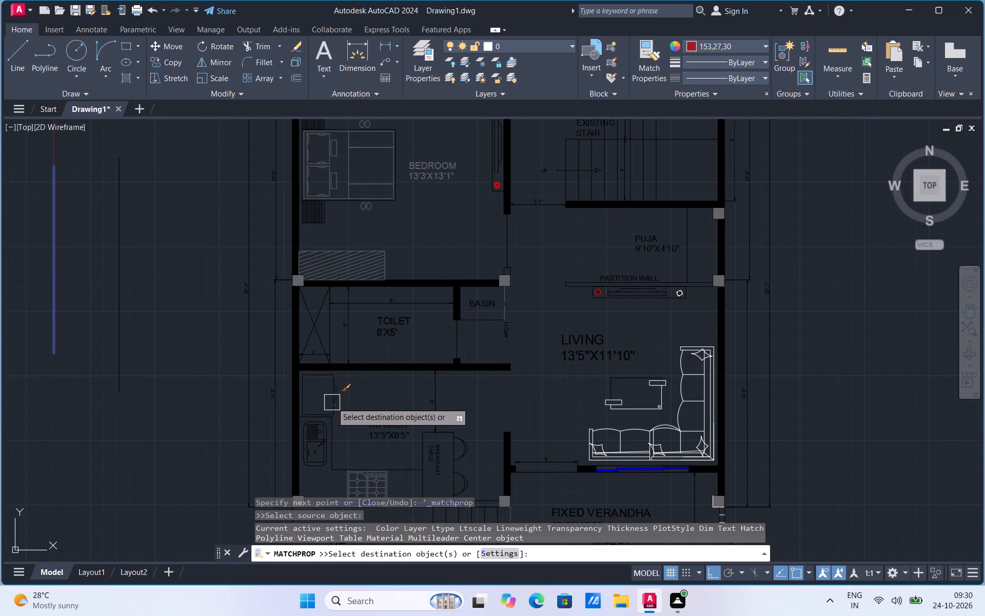
scroll(268, 296, "up", 1)
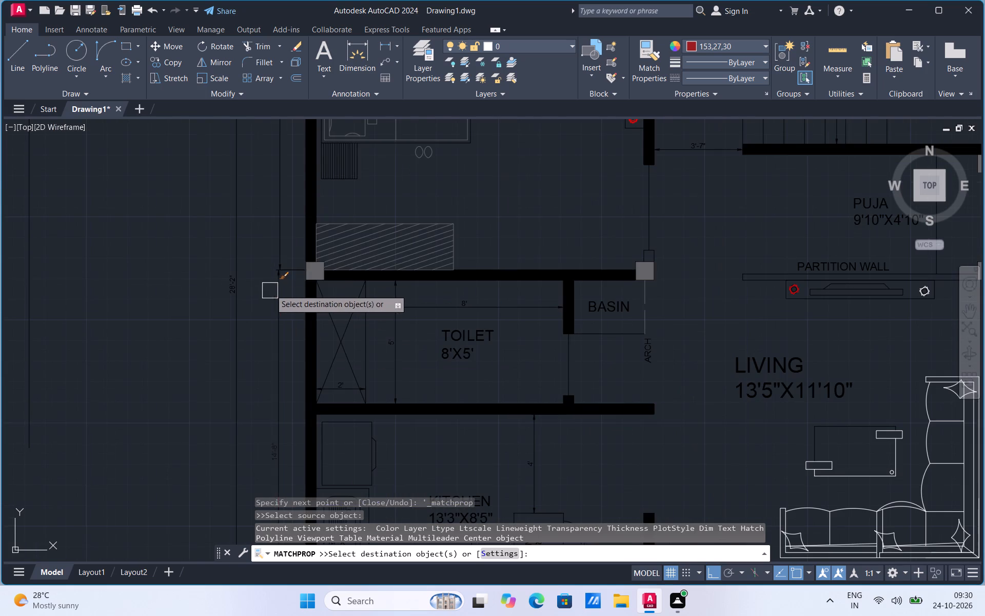
left_click(278, 239)
left_click(274, 297)
left_click(241, 316)
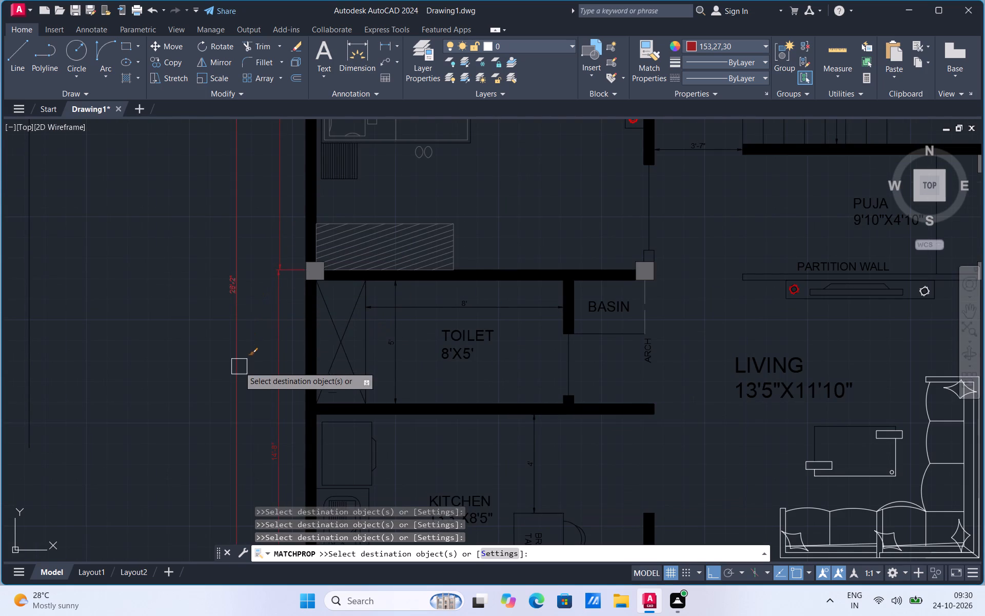
Match dark red onto the 14'-1", 13'-10" and overall 27'-11" dimensions above the bedroom and stair.
scroll(239, 375, "down", 2)
scroll(343, 201, "up", 1)
left_click(354, 190)
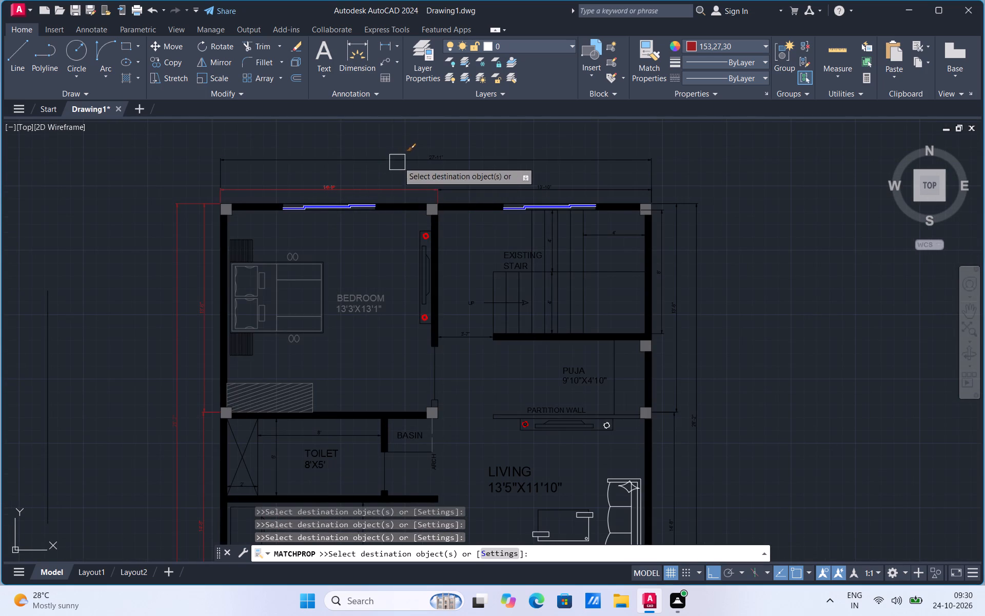
left_click(398, 162)
left_click(453, 187)
Match dark red onto the stair's 8' dimension and the outer dimensions along the stair, puja and living side.
left_click(662, 274)
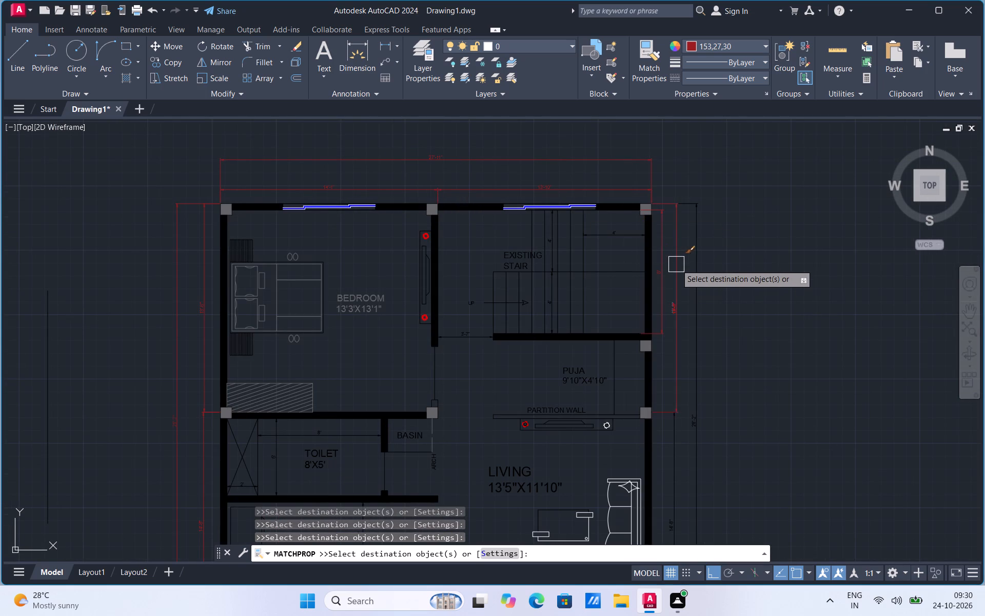
left_click(676, 264)
left_click(692, 267)
left_click(683, 437)
left_click(675, 451)
left_click(669, 489)
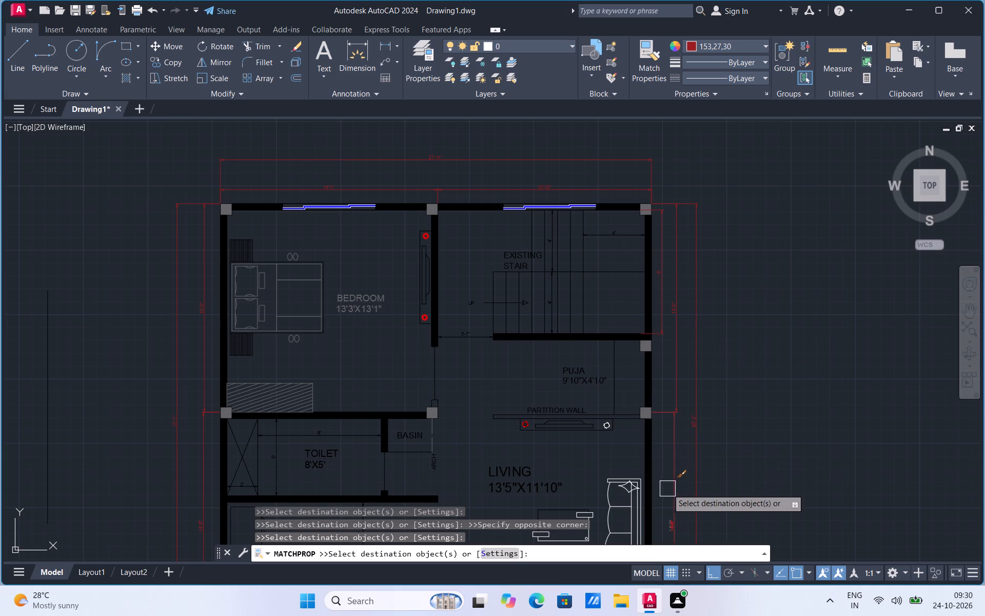
Match dark red onto the stair's UP and EXISTING STAIR labels, first tread line, arrow shaft and 3'-7" dimension.
scroll(467, 301, "up", 2)
left_click(467, 303)
left_click(562, 195)
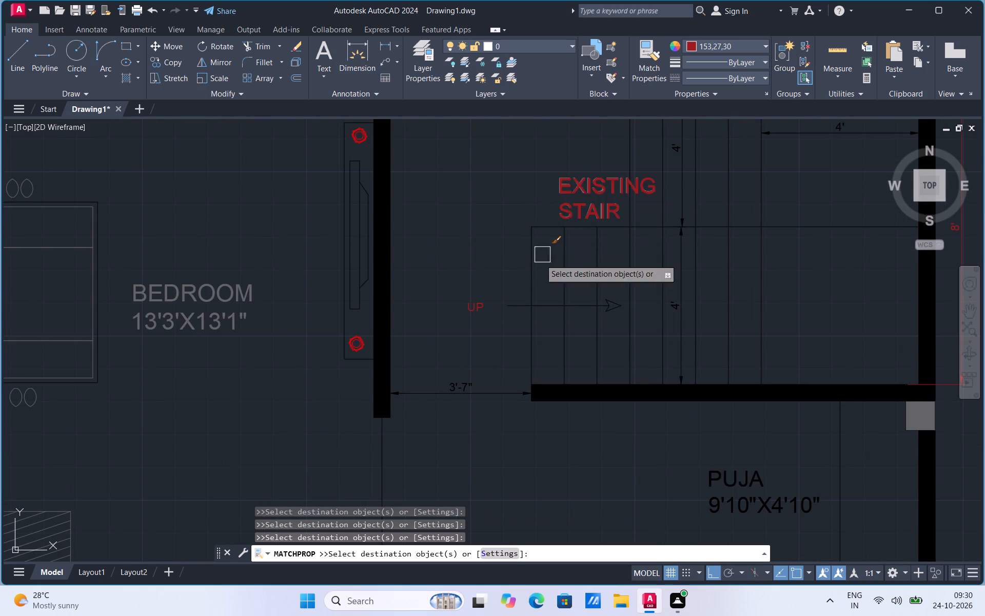
left_click(534, 287)
left_click(519, 308)
left_click(501, 388)
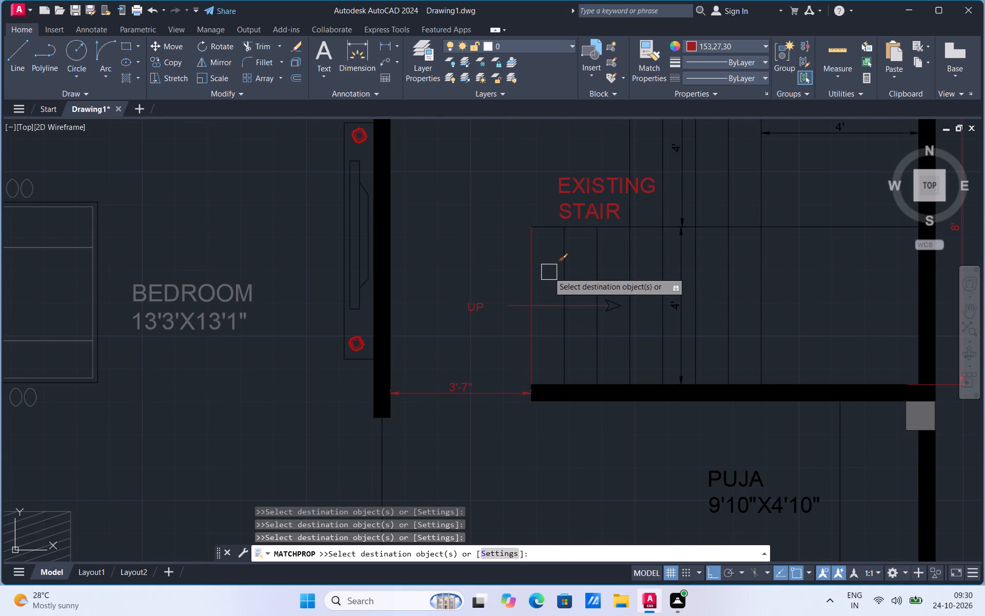
Match dark red onto the remaining stair tread lines, the line between the flights and the two vertical 4' dimensions.
left_click(561, 279)
left_click(580, 303)
left_click(598, 268)
left_click(628, 250)
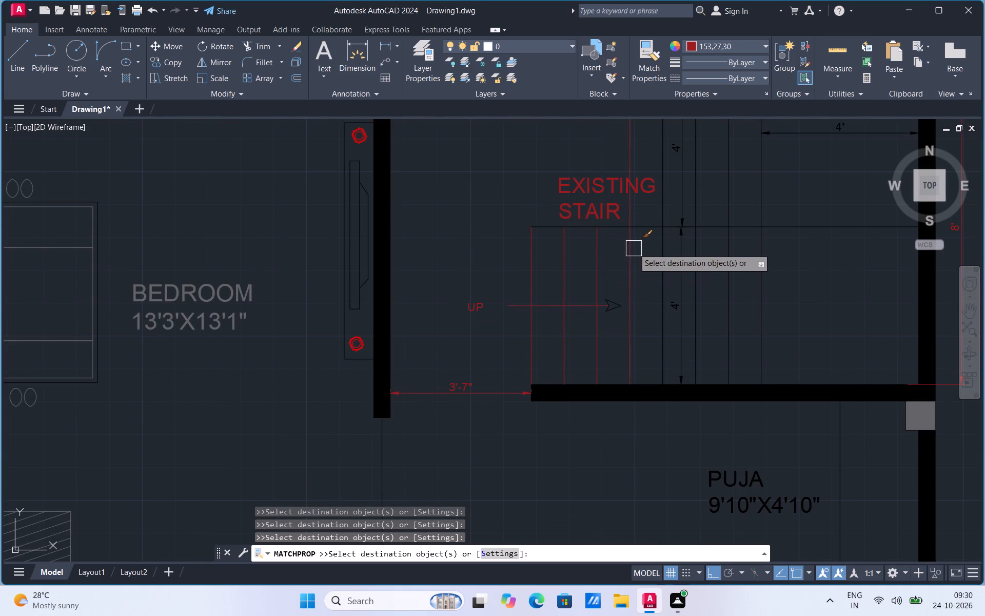
left_click(662, 260)
left_click(650, 229)
left_click(678, 277)
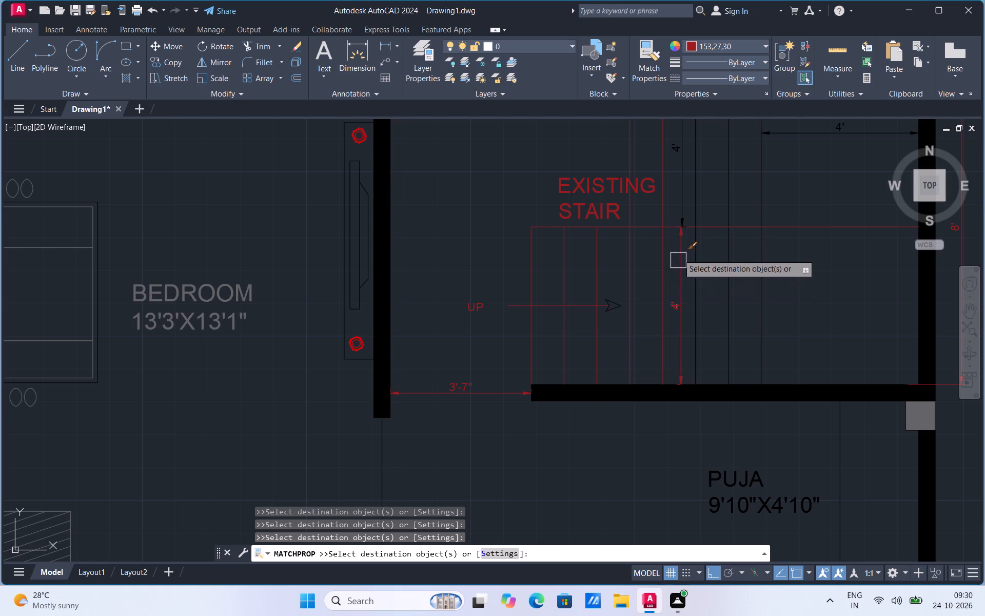
left_click(681, 206)
left_click(693, 199)
left_click(734, 206)
left_click(731, 271)
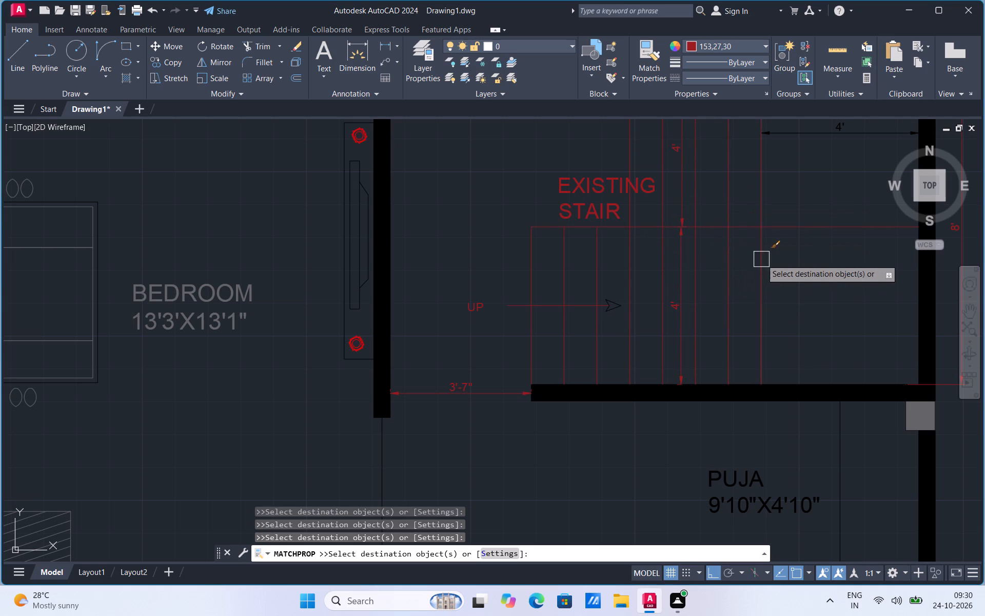
left_click(761, 259)
left_click(761, 196)
Match dark red onto the stair arrowhead's lines and the landing's horizontal 4' dimension.
scroll(623, 291, "up", 3)
left_click(577, 330)
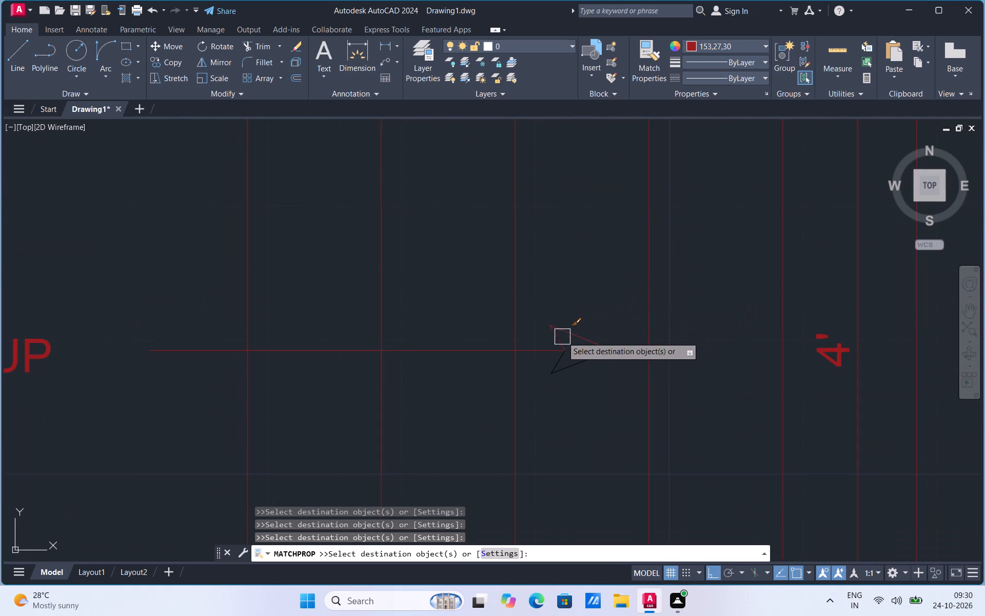
left_click(562, 337)
left_click(561, 365)
left_click(550, 363)
scroll(553, 361, "up", 1)
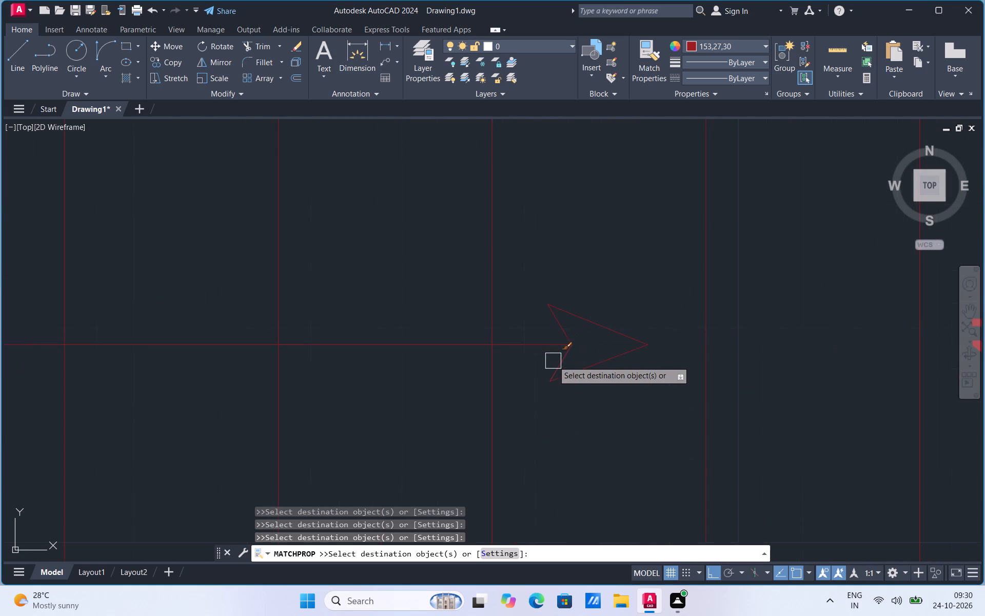
left_click(553, 361)
scroll(533, 382, "down", 6)
left_click(623, 307)
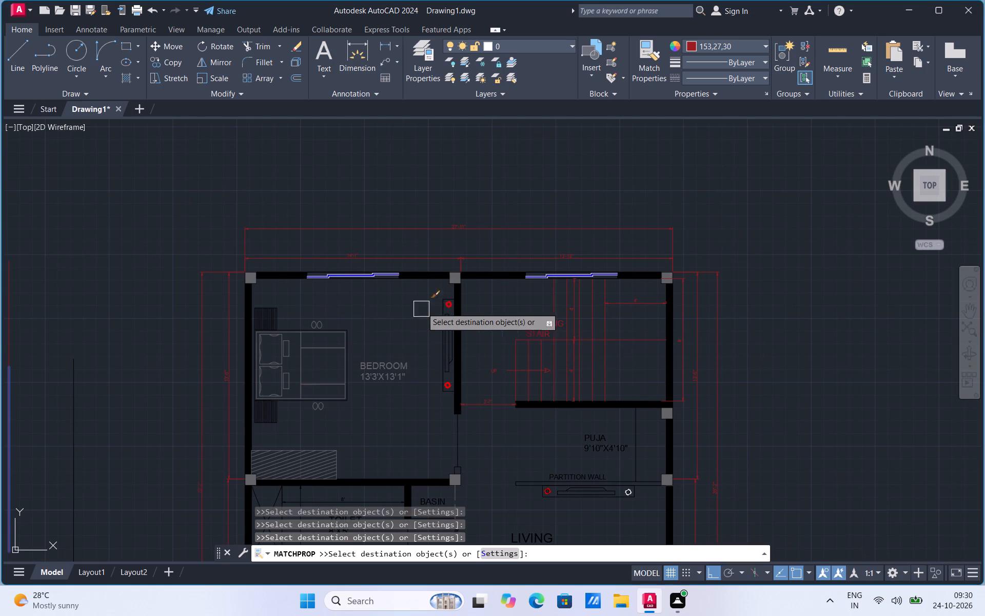
Match dark red onto the toilet's 5', 2' and 8' dimensions, the crossed diagonals and the line bounding them.
scroll(458, 281, "up", 3)
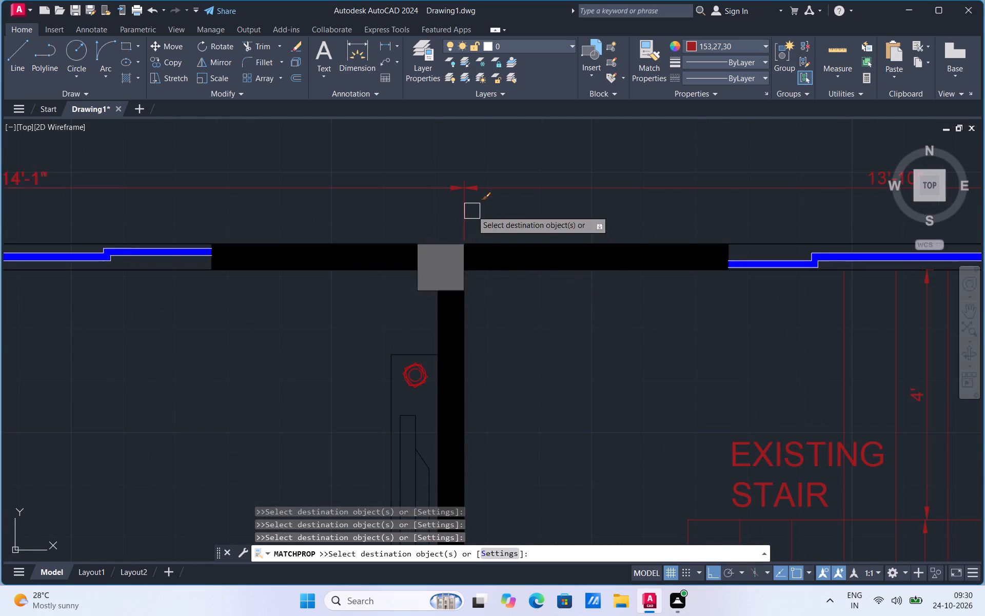
scroll(472, 210, "down", 4)
scroll(385, 397, "up", 3)
left_click(321, 330)
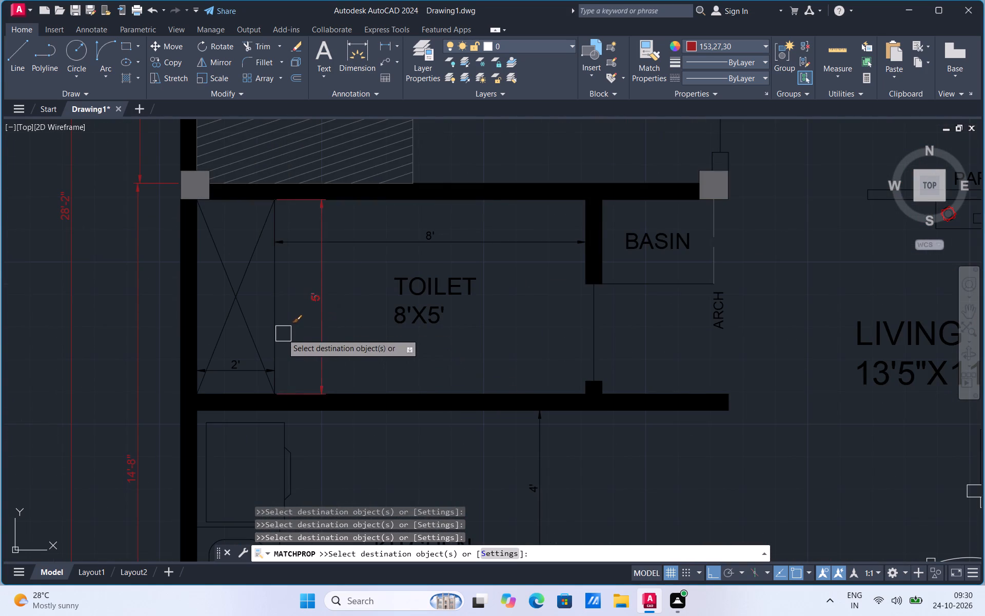
left_click(277, 336)
left_click(250, 335)
left_click(251, 281)
left_click(241, 364)
left_click(348, 244)
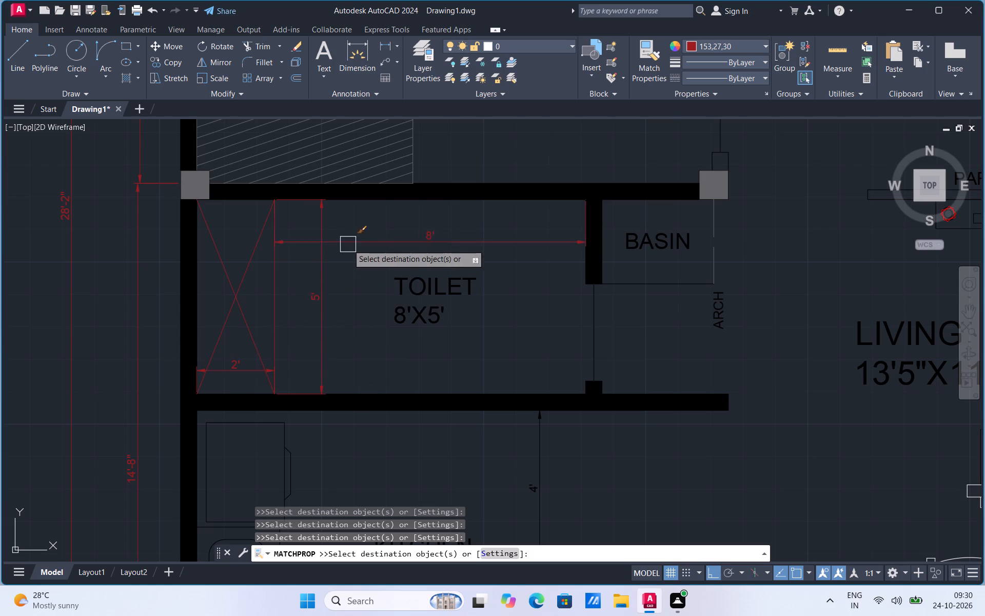
Match dark red onto the TOILET, BASIN and ARCH labels, the toilet doorway line and the basin edge.
left_click(414, 296)
left_click(635, 236)
left_click(658, 293)
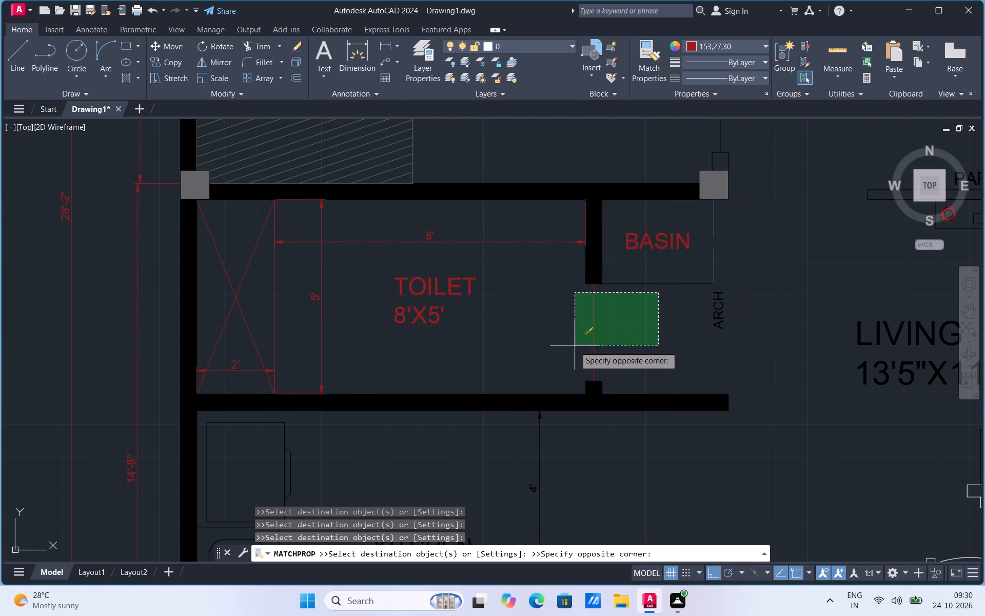
left_click(575, 346)
left_click(656, 284)
left_click(705, 316)
Match dark red onto the bedroom opening line and the LIVING, BEDROOM, PARTITION WALL, PUJA and KITCHEN labels.
scroll(416, 305, "down", 2)
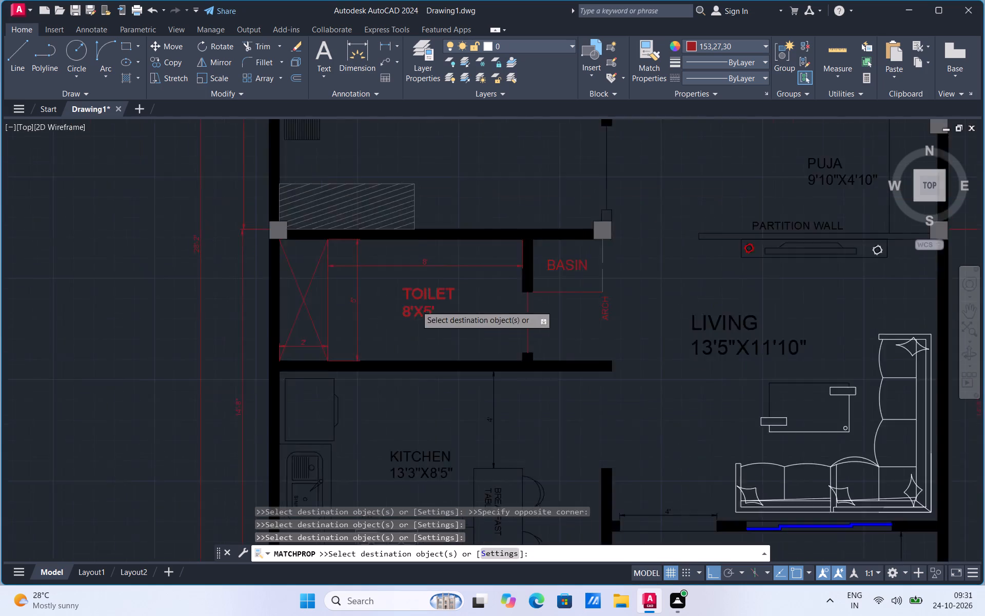
left_click(533, 219)
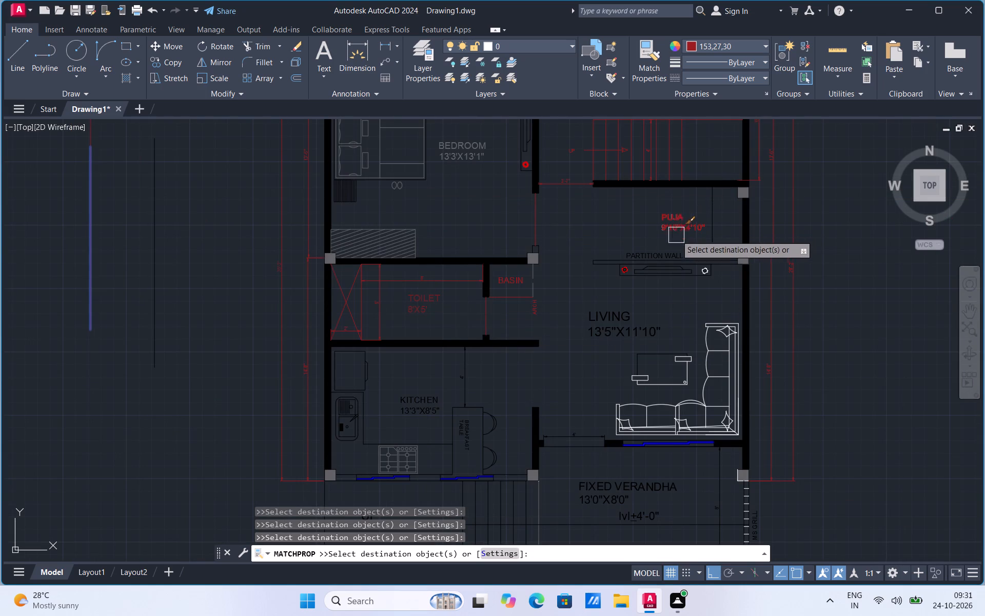
left_click(634, 332)
left_click(462, 158)
scroll(543, 335, "down", 1)
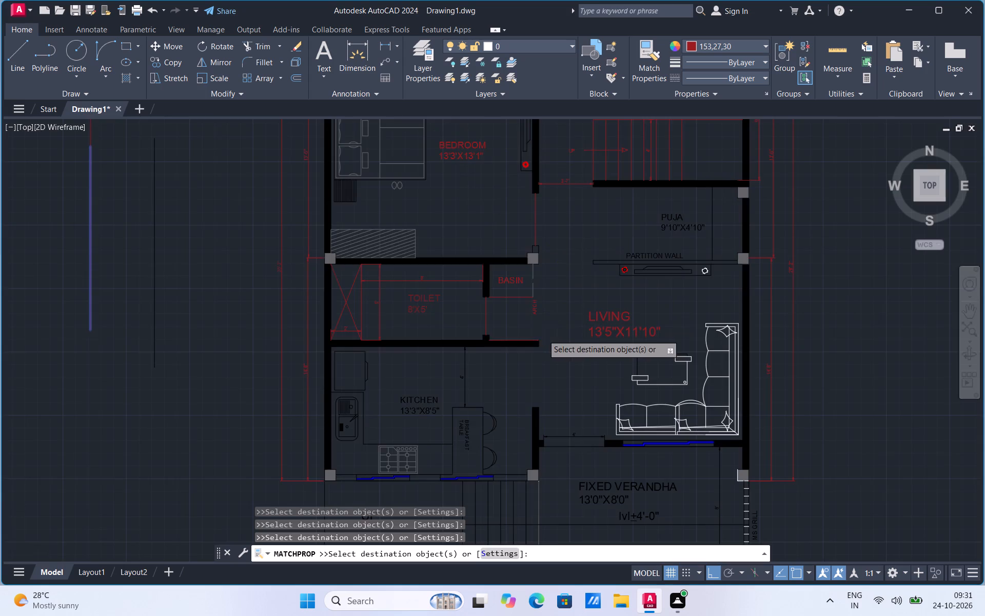
scroll(543, 335, "down", 1)
scroll(553, 319, "up", 4)
left_click(717, 211)
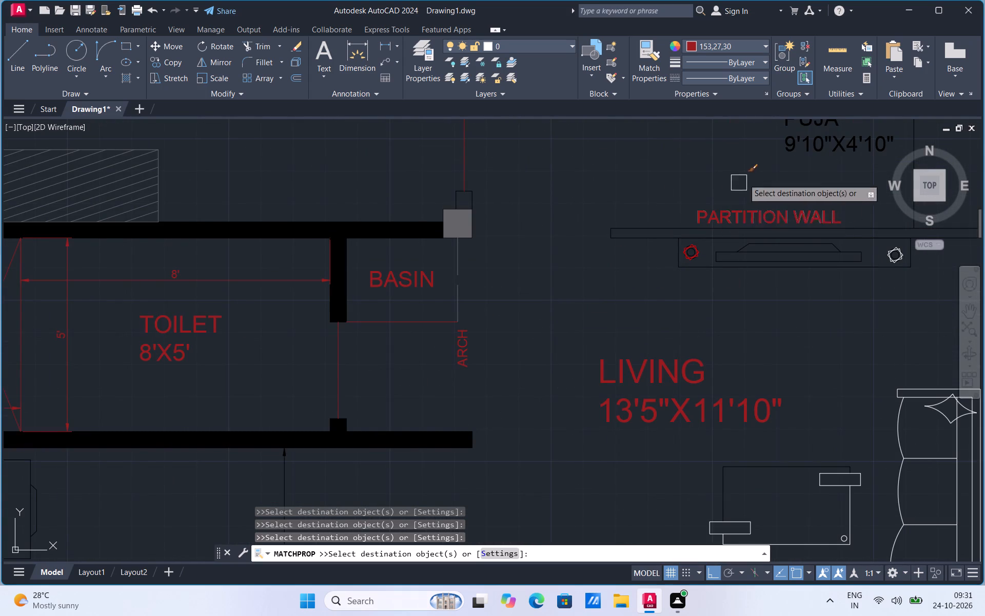
left_click(783, 152)
scroll(528, 283, "down", 2)
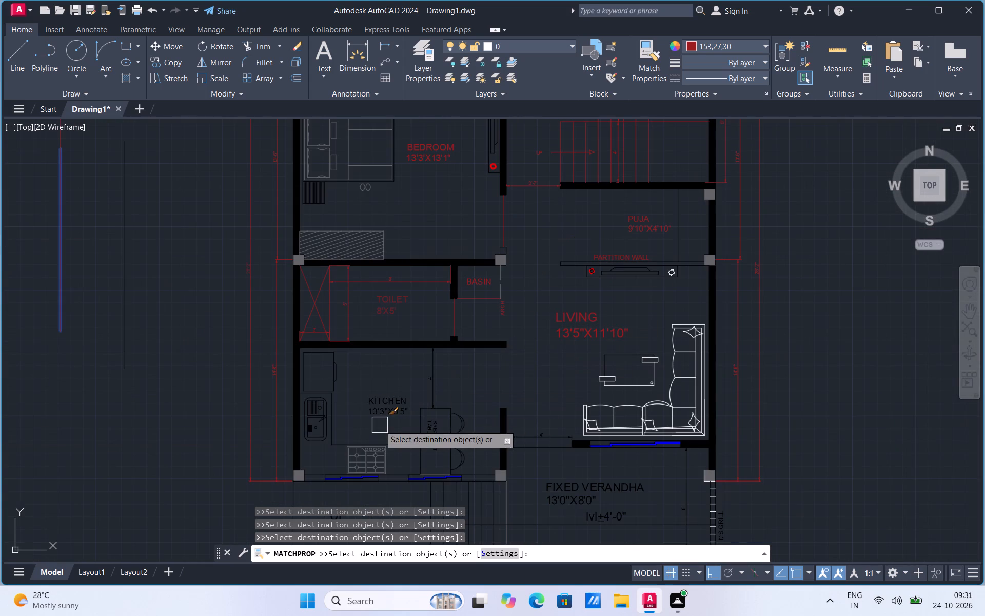
left_click(384, 412)
Match dark red onto the kitchen counter's two inner edges and the rectangular appliance above the sink, including its handle lines.
scroll(372, 464, "up", 2)
left_click(423, 423)
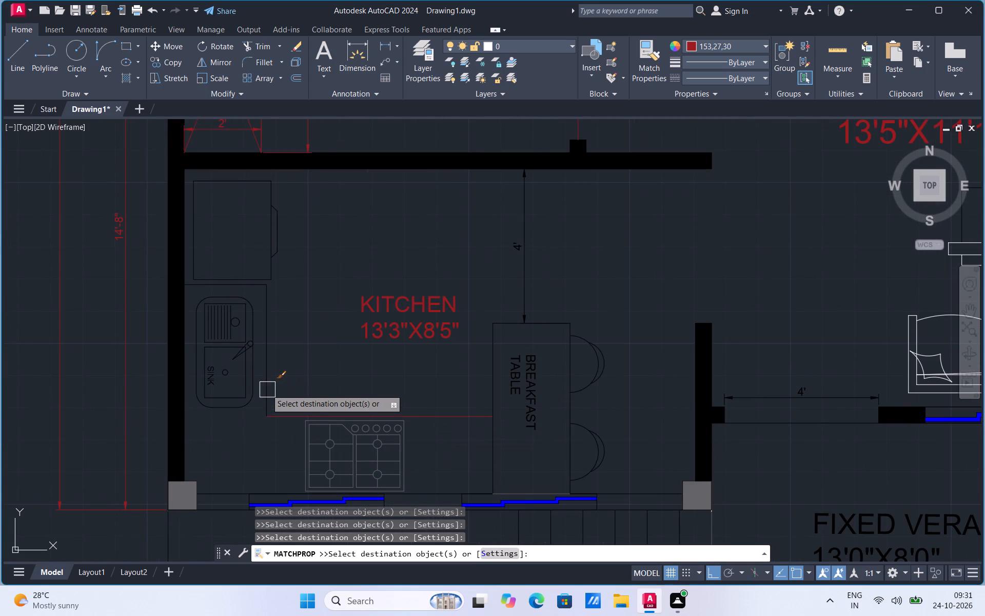
left_click(261, 390)
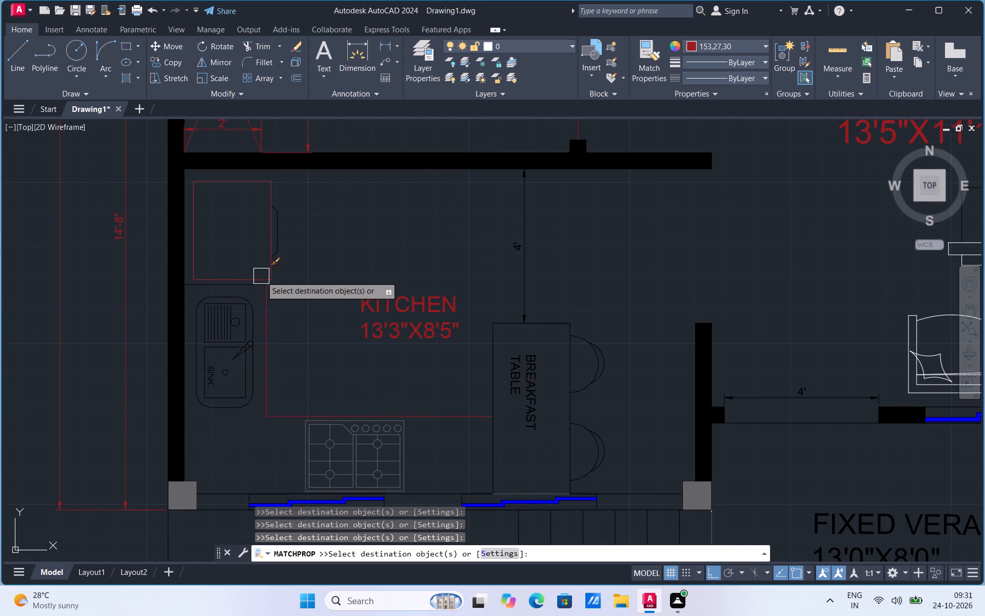
left_click(261, 276)
left_click(282, 248)
left_click(284, 229)
scroll(266, 210, "up", 2)
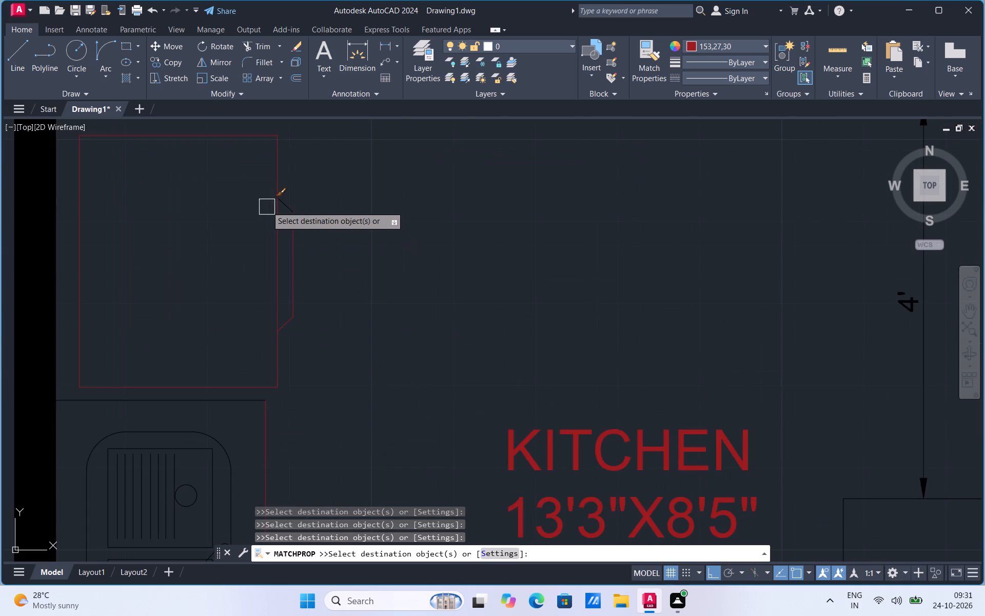
left_click(276, 204)
Match dark red onto the kitchen's vertical 4' dimension, the 4' dimension at the living-verandah opening and that opening's line.
scroll(344, 240, "down", 3)
left_click(497, 256)
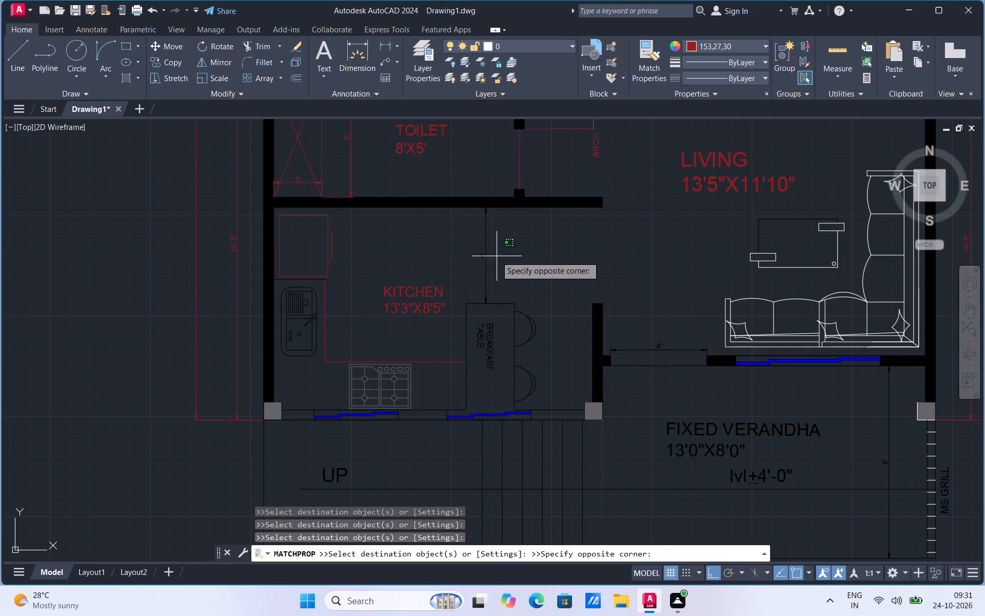
left_click(464, 271)
left_click(616, 380)
left_click(645, 326)
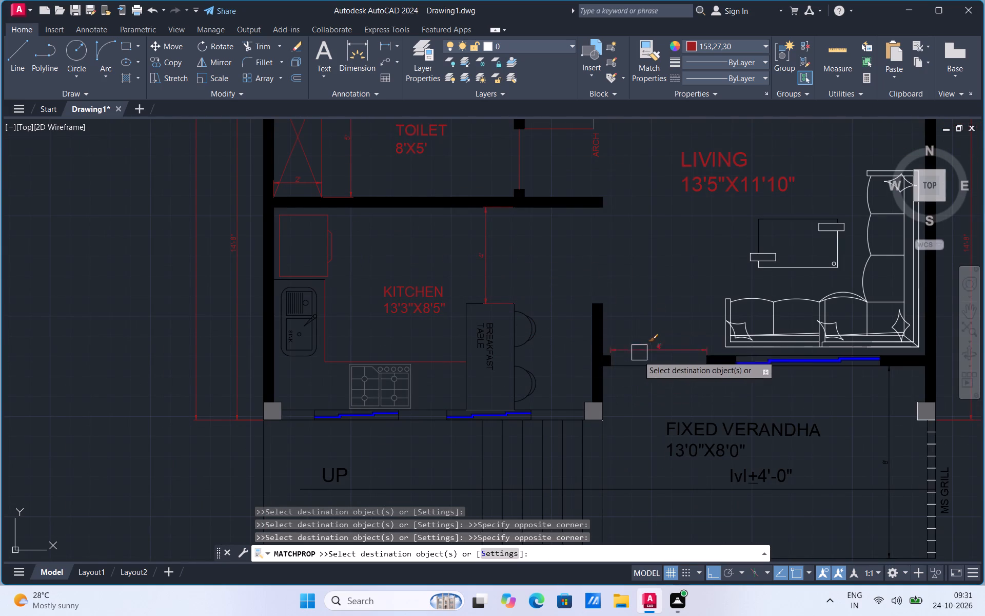
left_click(647, 342)
left_click(636, 362)
Match dark red onto the breakfast table's outline, the BREAKFAST TABLE label and the arcs of both chairs.
scroll(509, 317, "up", 2)
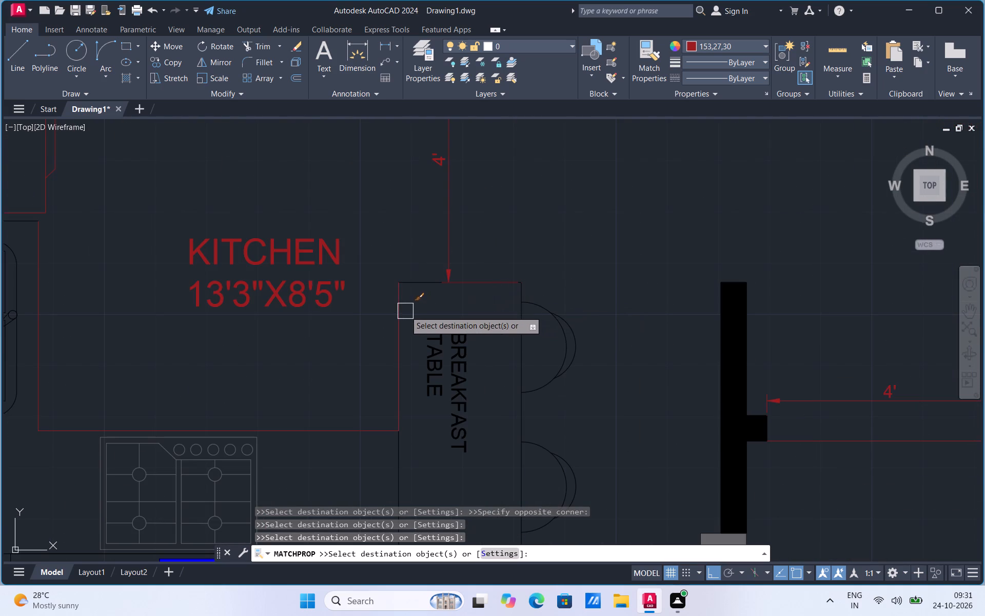
left_click(404, 311)
left_click(418, 287)
left_click(425, 352)
left_click(399, 469)
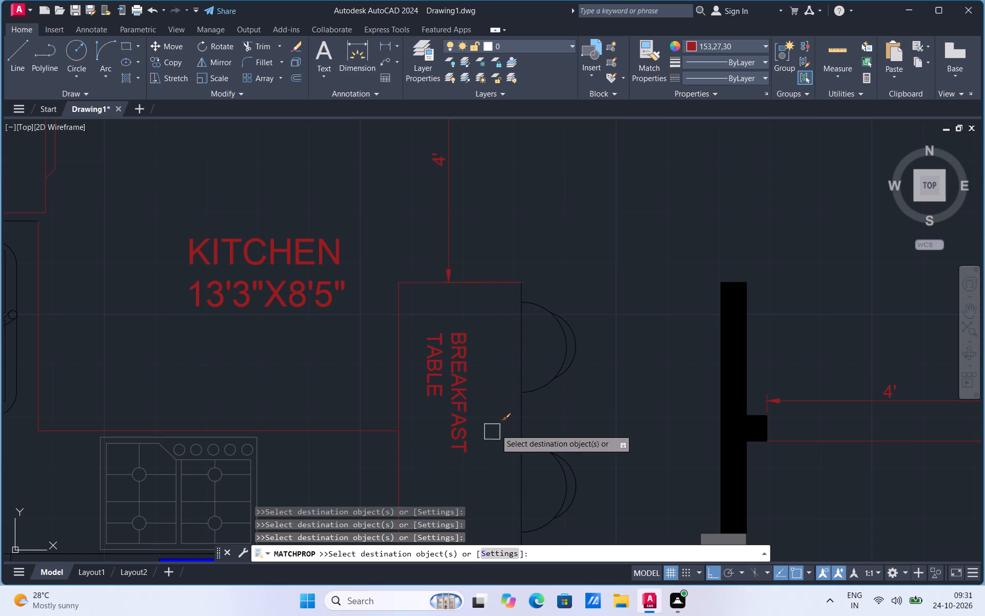
left_click(537, 391)
left_click(528, 357)
left_click(578, 338)
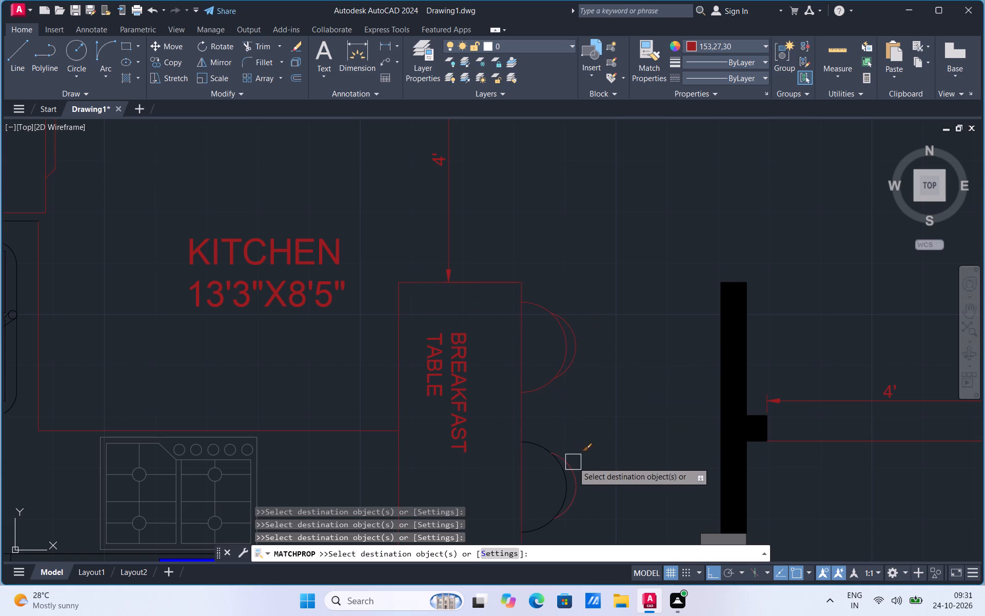
left_click(573, 462)
left_click(529, 441)
Match dark red onto the sink's bowl, its drain circle and the left, bottom and top parts of the outer outline.
scroll(599, 344, "down", 3)
scroll(500, 372, "up", 3)
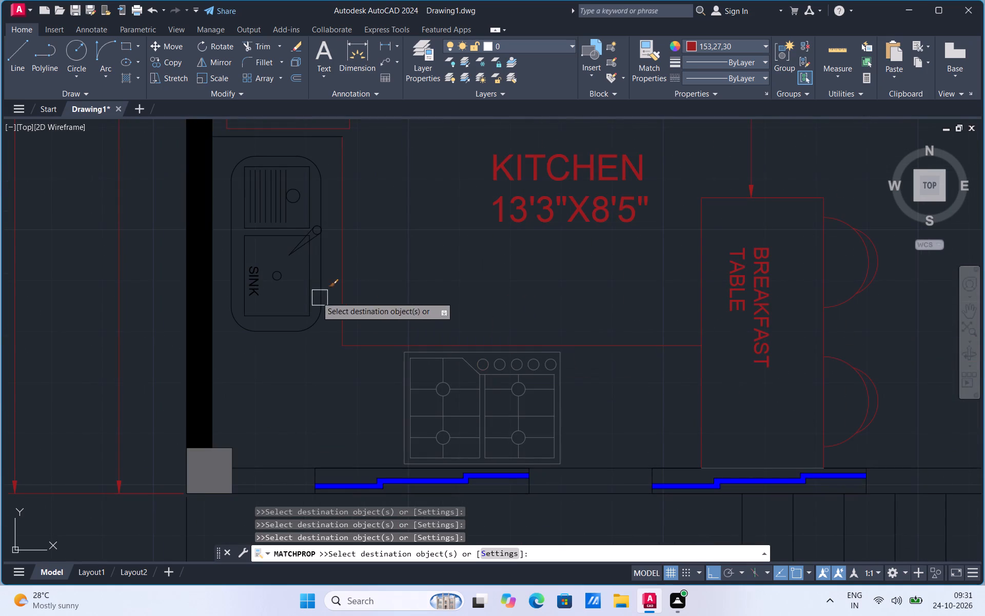
left_click(309, 290)
left_click(273, 339)
left_click(282, 273)
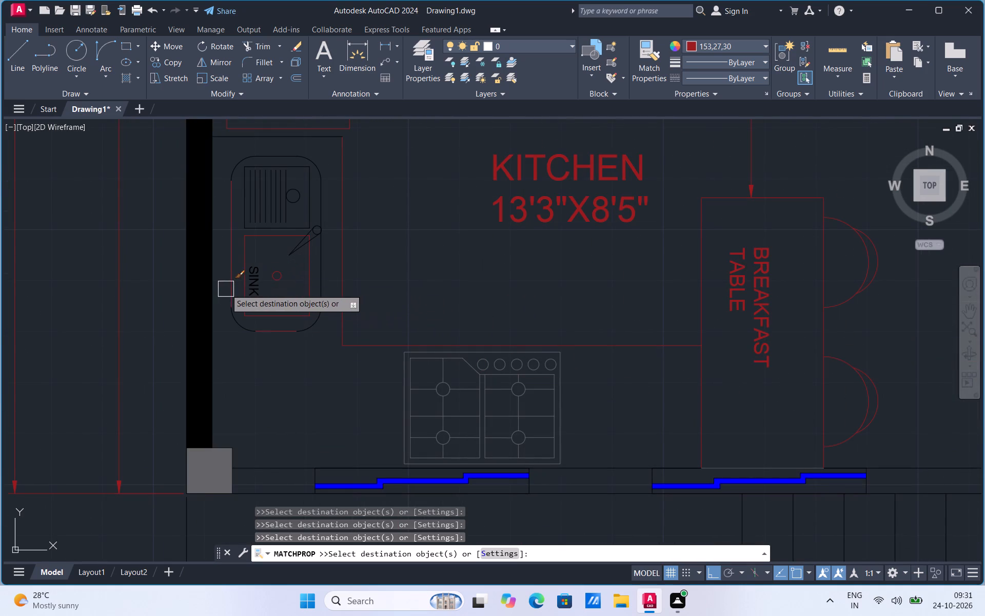
left_click(232, 284)
left_click(236, 332)
scroll(242, 157, "up", 2)
left_click(237, 161)
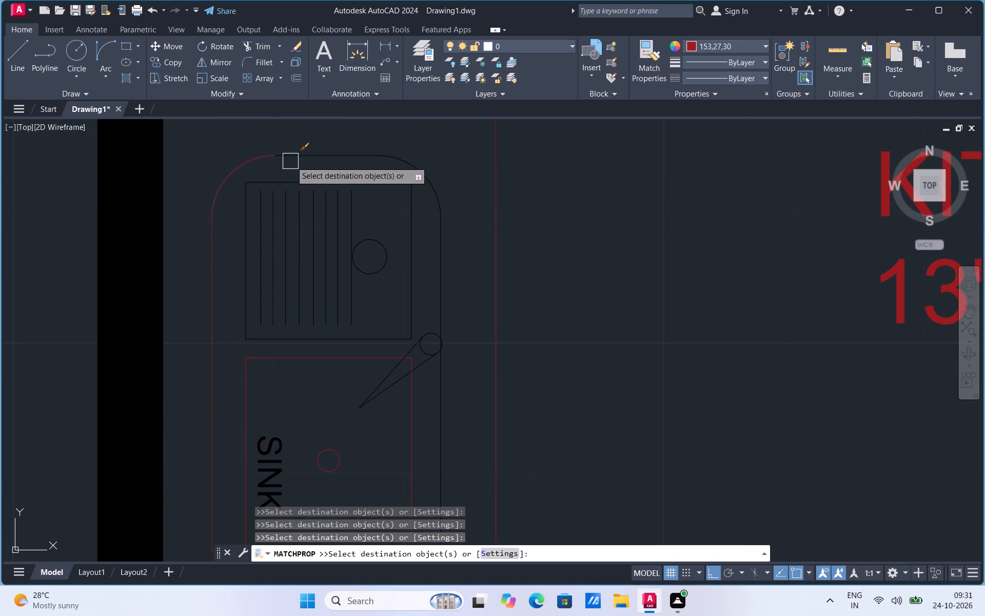
left_click(292, 161)
Match dark red onto the sink drainboard's top and side edges, its vertical groove lines and its circle.
left_click(293, 182)
left_click(240, 226)
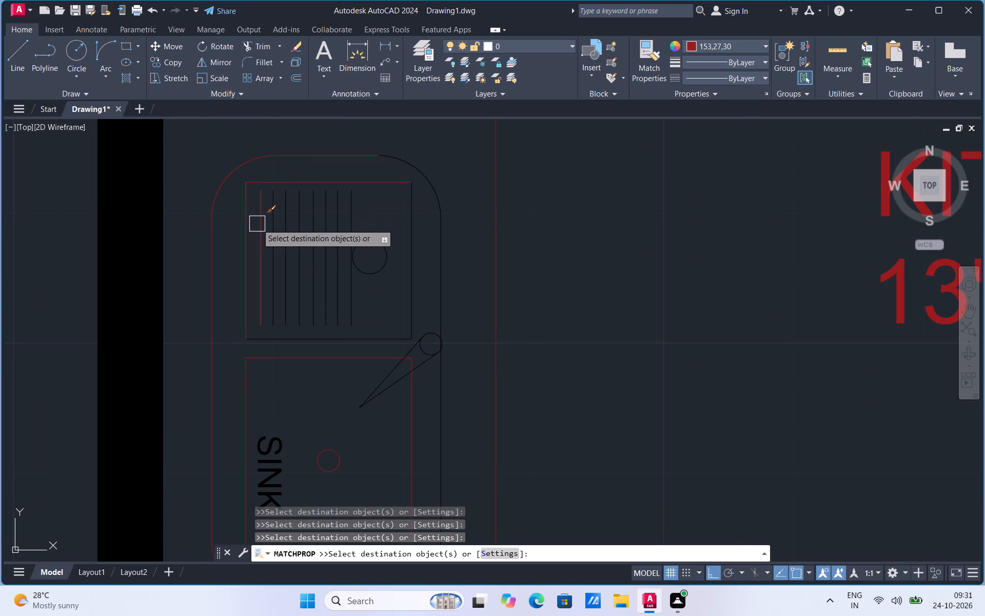
left_click(257, 224)
left_click(270, 215)
left_click(282, 214)
left_click(298, 222)
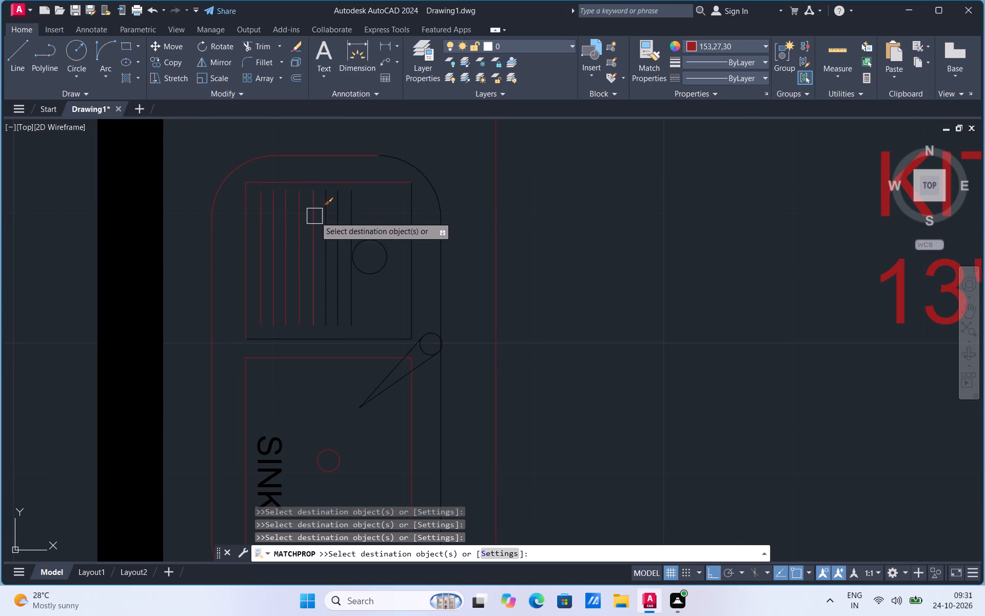
left_click(316, 217)
left_click(327, 226)
left_click(338, 226)
left_click(348, 220)
left_click(376, 239)
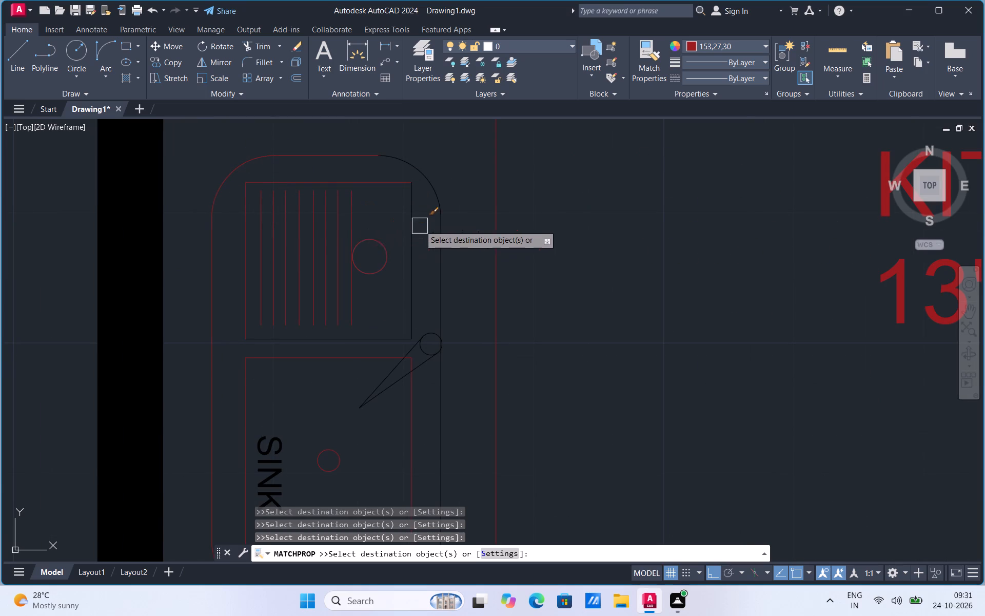
left_click(409, 237)
Match dark red onto the sink's remaining outline, the drainboard's bottom edge, the tap lines and circle, and the SINK label.
left_click(440, 191)
left_click(441, 245)
left_click(396, 335)
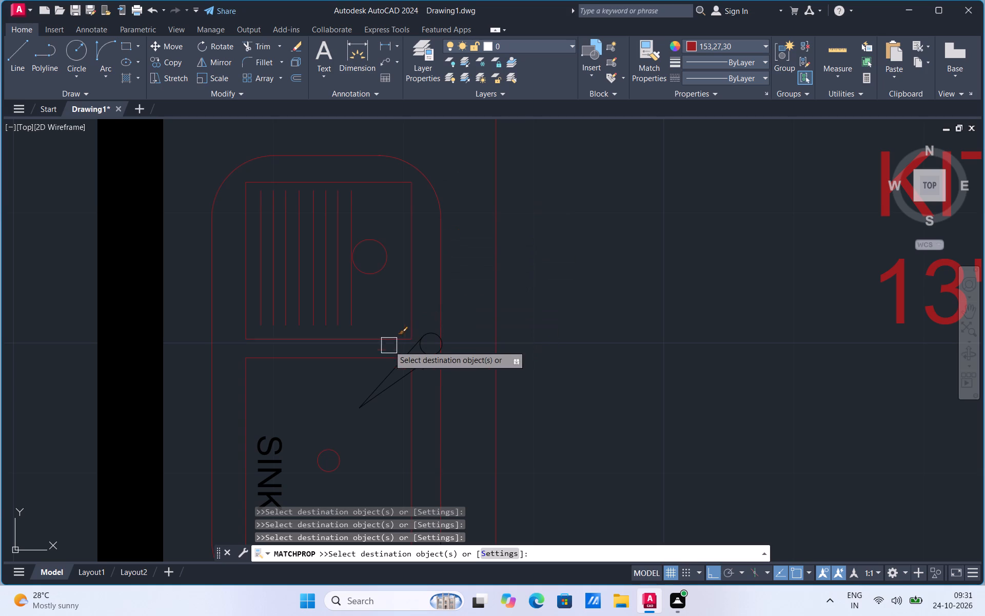
left_click(380, 381)
left_click(410, 351)
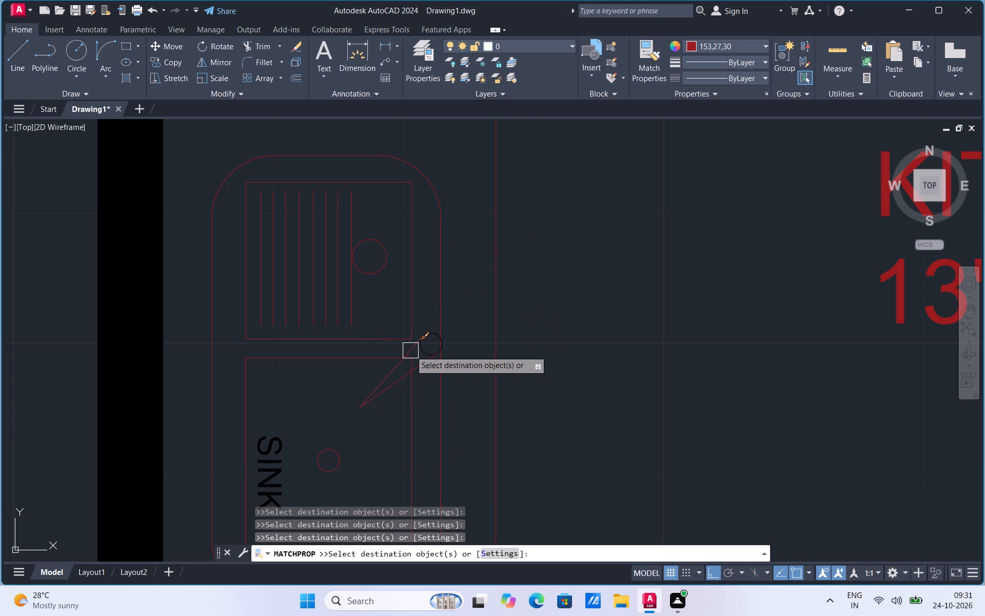
left_click(438, 336)
left_click(283, 449)
scroll(397, 272, "down", 3)
scroll(382, 348, "up", 2)
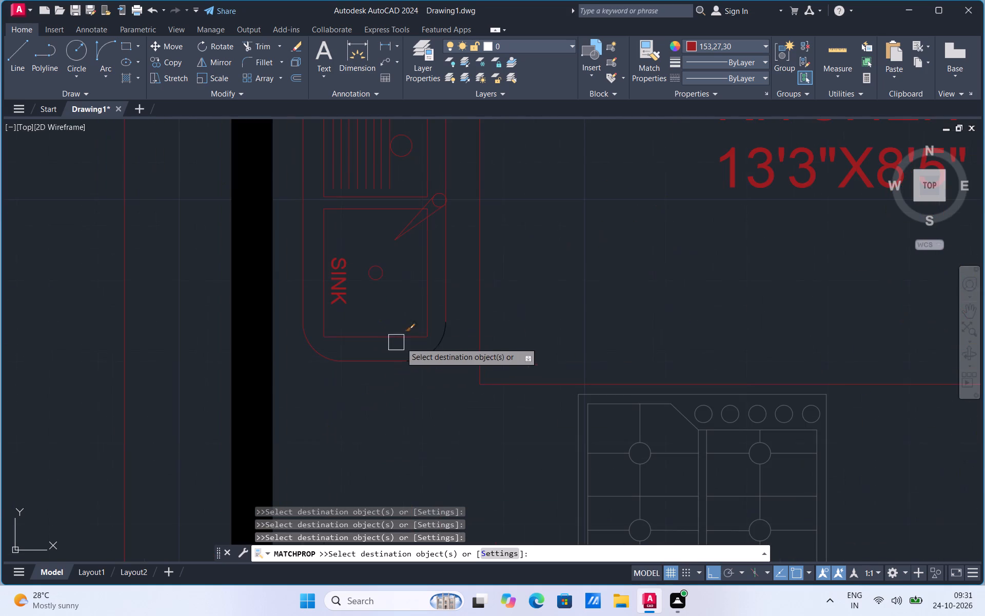
left_click(432, 362)
Match dark red onto the stove's outer border, its first knob, the left grate's top edge and the upper-left burner's lines.
scroll(386, 443, "down", 2)
scroll(360, 251, "down", 2)
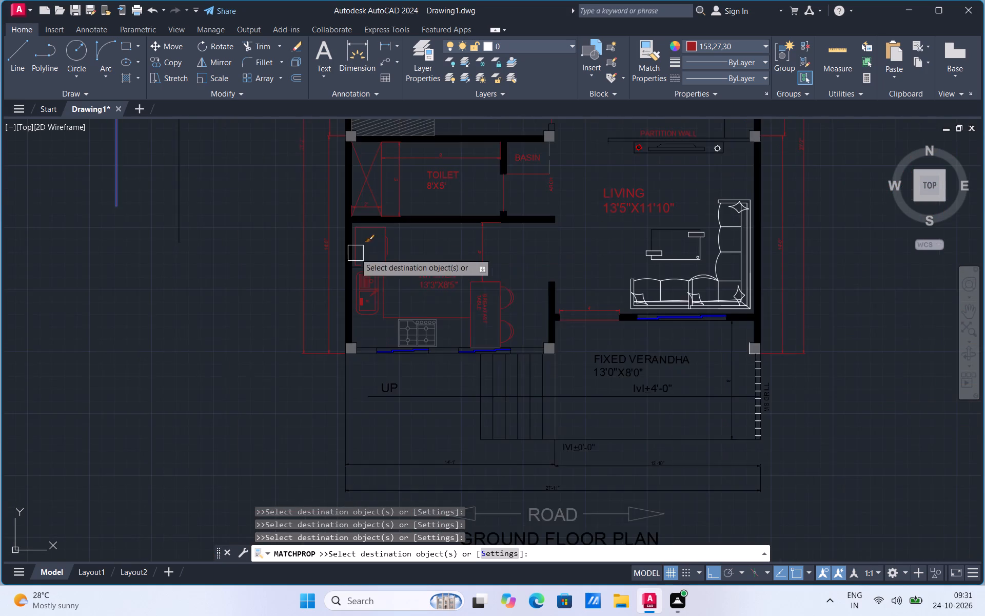
scroll(440, 299, "up", 3)
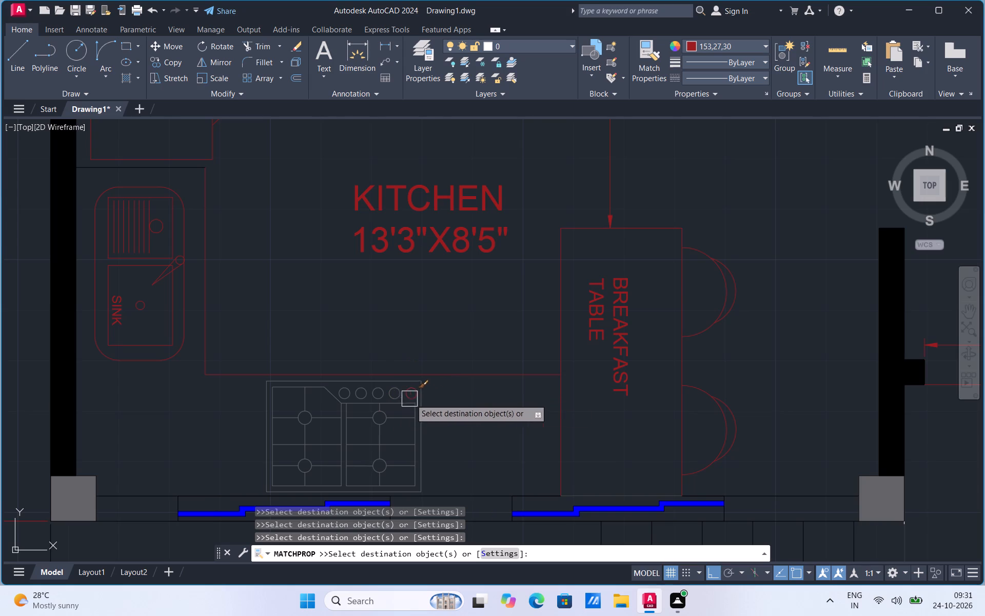
scroll(455, 405, "up", 1)
left_click(400, 401)
left_click(263, 396)
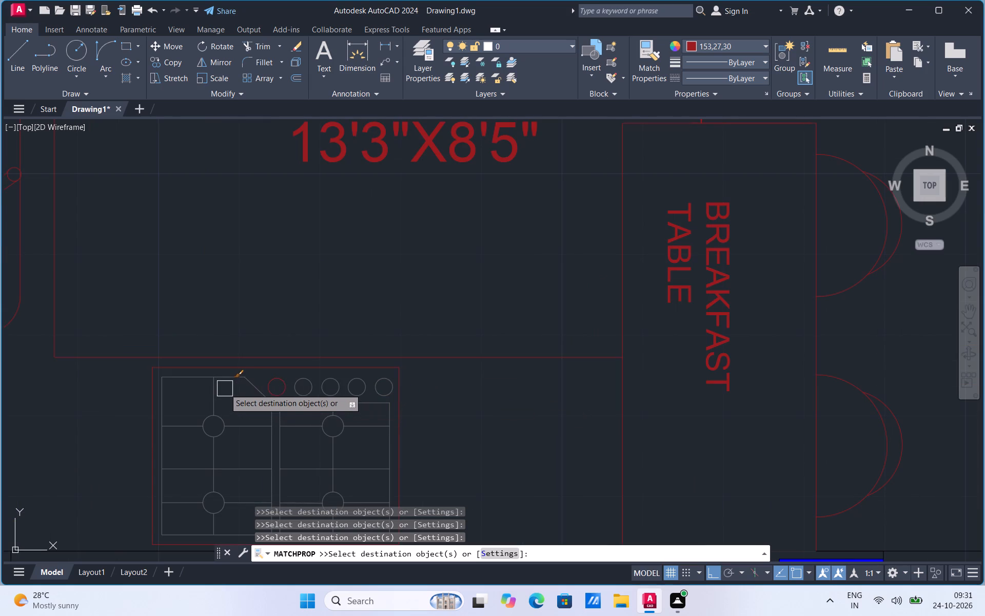
left_click(227, 381)
left_click(220, 393)
left_click(181, 432)
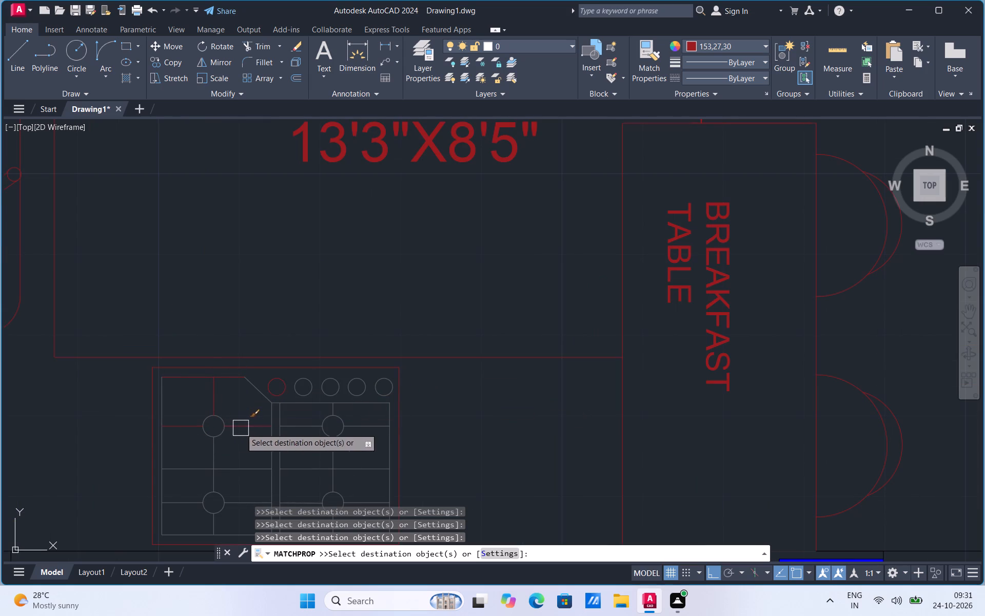
left_click(241, 428)
Match dark red onto the left grate's remaining burner lines, both burner circles, the middle divider and the left and bottom edges.
scroll(397, 297, "down", 2)
scroll(328, 395, "up", 2)
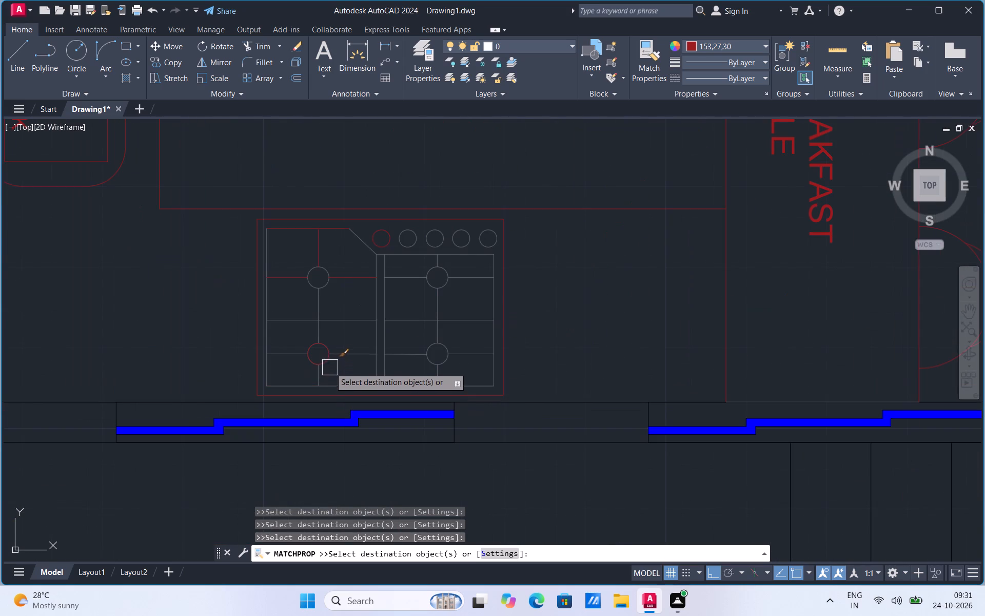
left_click(338, 361)
scroll(350, 350, "up", 1)
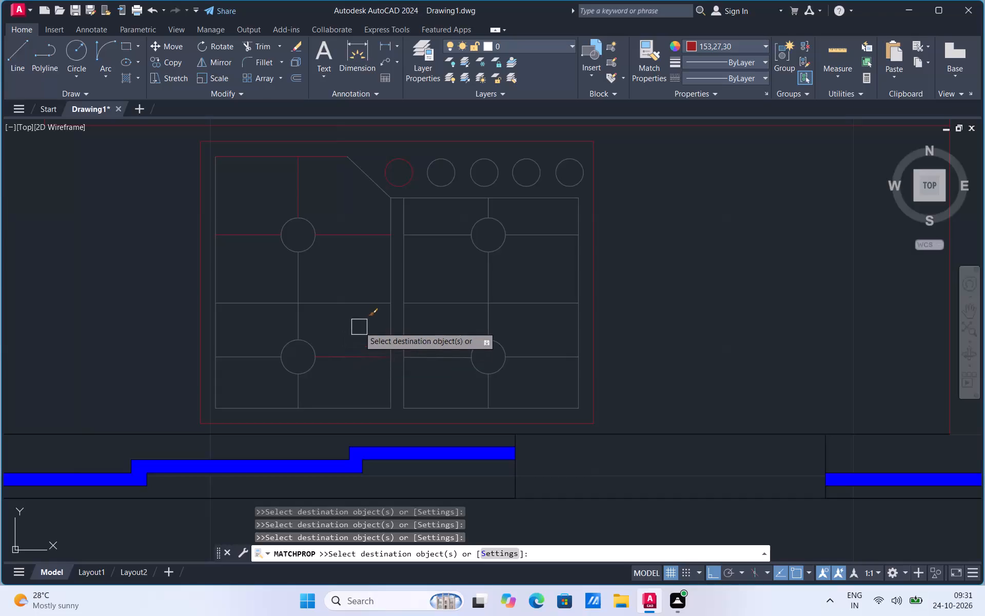
left_click(356, 313)
left_click(274, 310)
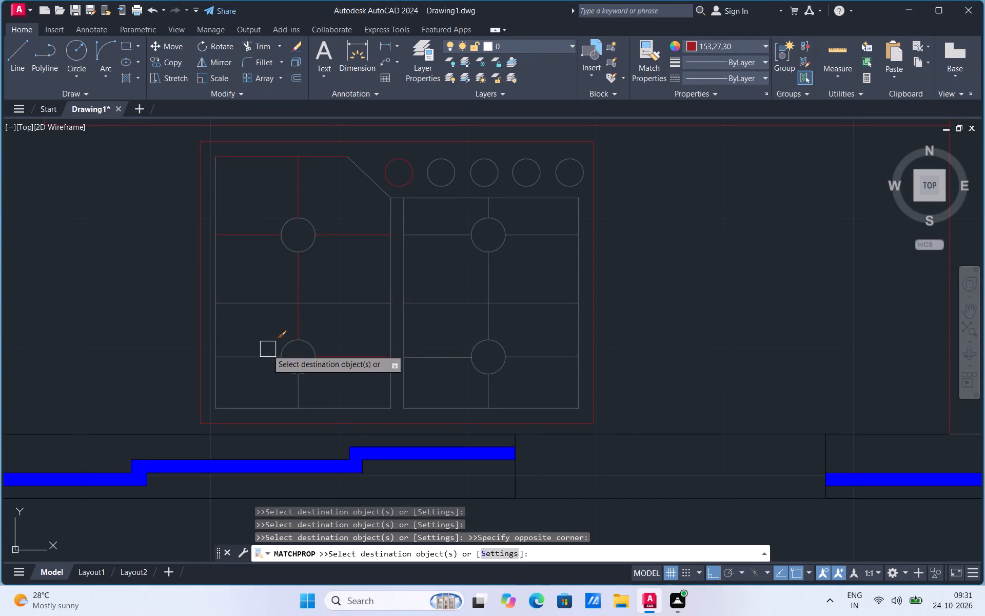
left_click(263, 356)
left_click(292, 346)
left_click(287, 369)
left_click(215, 382)
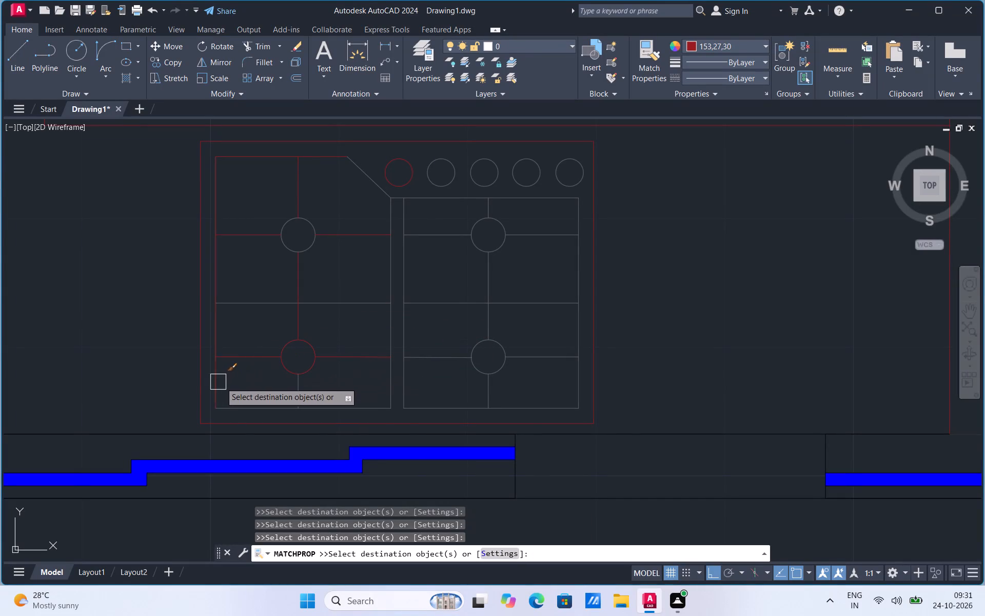
left_click(265, 408)
left_click(299, 400)
left_click(346, 309)
left_click(320, 251)
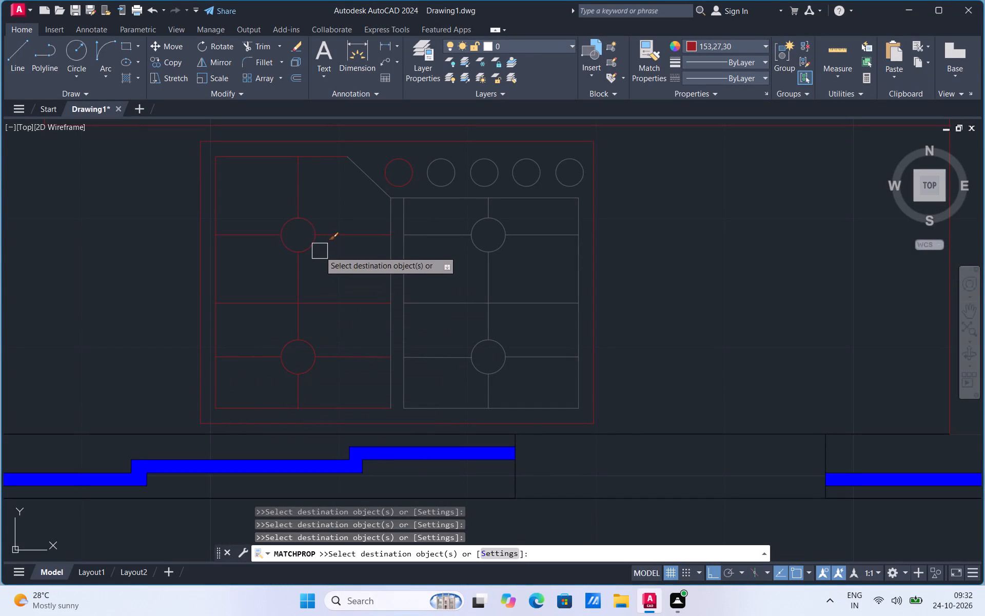
Match dark red onto the grates' facing edges, the left grate's diagonal, the right grate's top edge and the remaining four knobs.
left_click(435, 238)
left_click(456, 198)
left_click(411, 218)
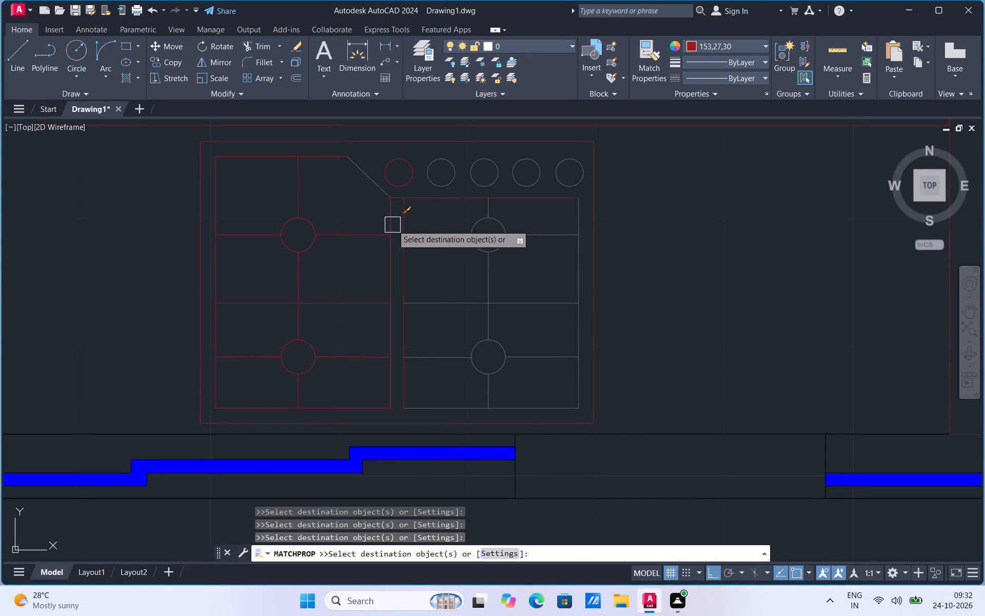
left_click(392, 225)
left_click(379, 189)
left_click(454, 178)
left_click(480, 169)
left_click(547, 167)
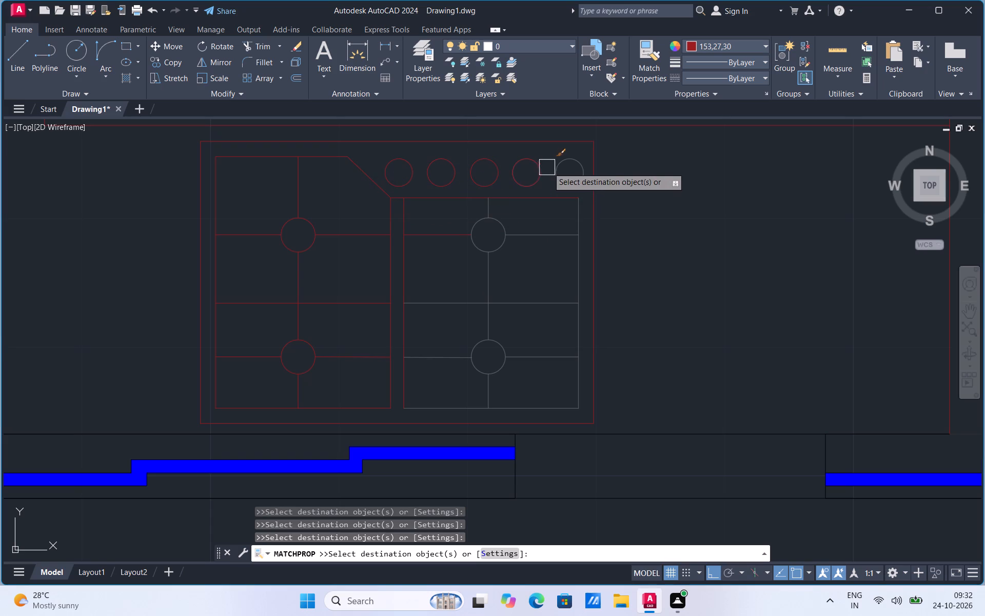
left_click(568, 171)
Match dark red onto the stove's right grate: its burner lines, both burner circles, middle divider, and bottom and outer edges.
left_click(533, 248)
left_click(491, 212)
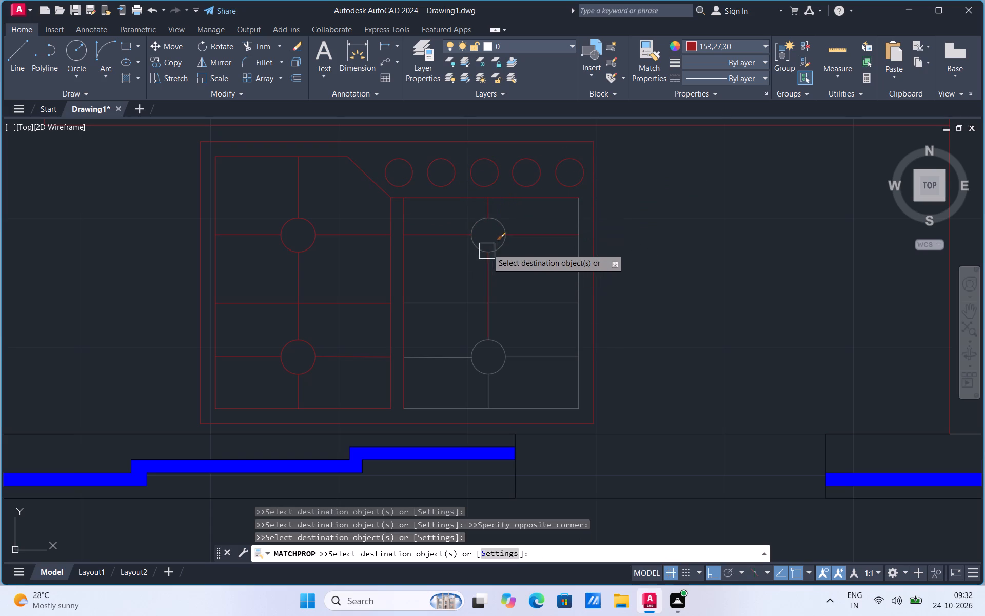
left_click(487, 247)
left_click(500, 247)
left_click(502, 305)
left_click(520, 356)
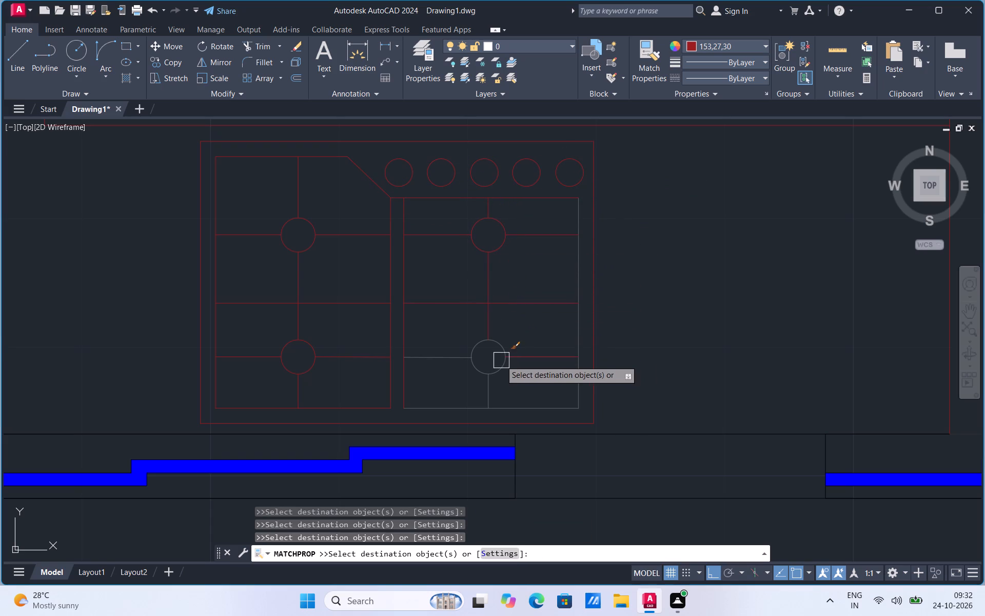
left_click(496, 364)
left_click(488, 386)
left_click(445, 363)
left_click(444, 406)
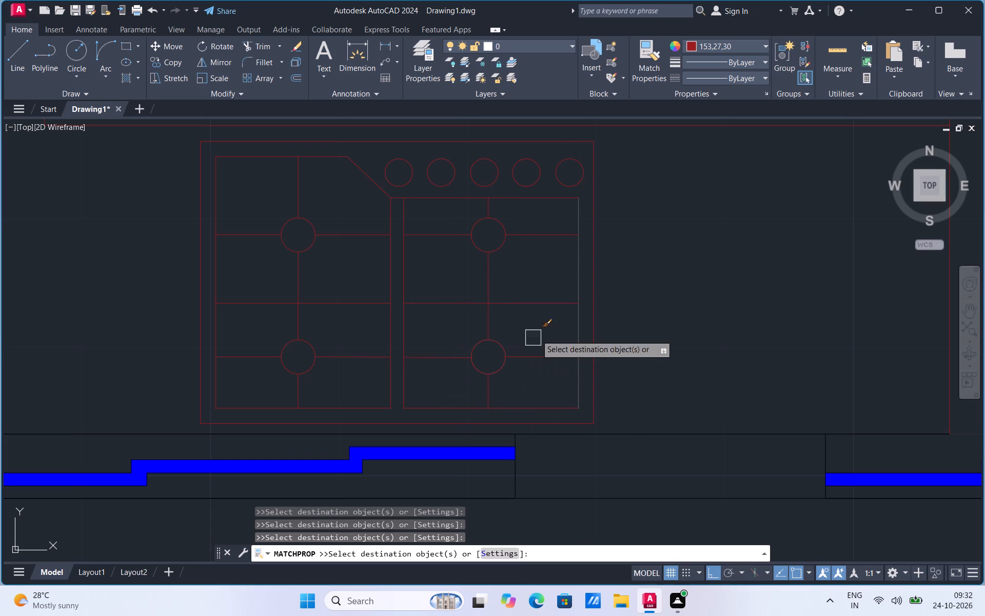
left_click(571, 330)
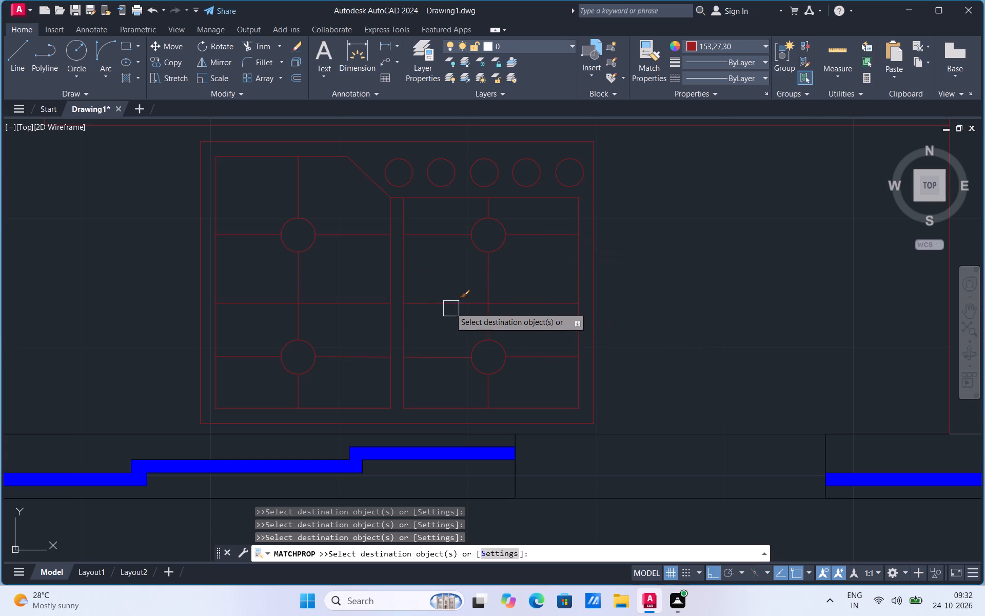
Match dark red onto the UP label and long line below the kitchen, the dimension below the front stairs, and the overall front width dimension.
scroll(401, 297, "down", 2)
scroll(417, 341, "down", 1)
scroll(470, 409, "down", 2)
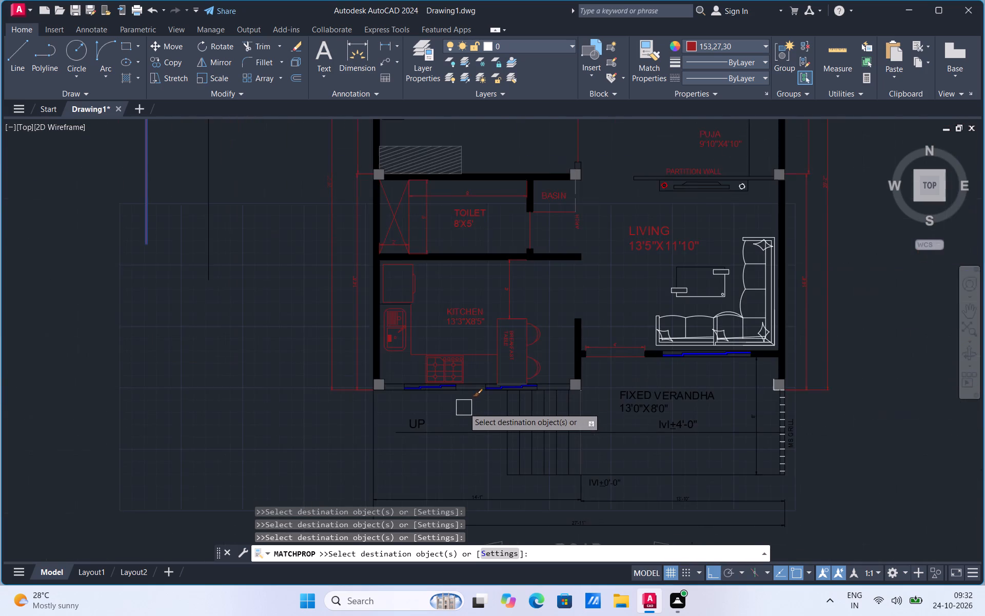
scroll(451, 434, "up", 2)
left_click_drag(448, 432, 443, 434)
left_click(378, 405)
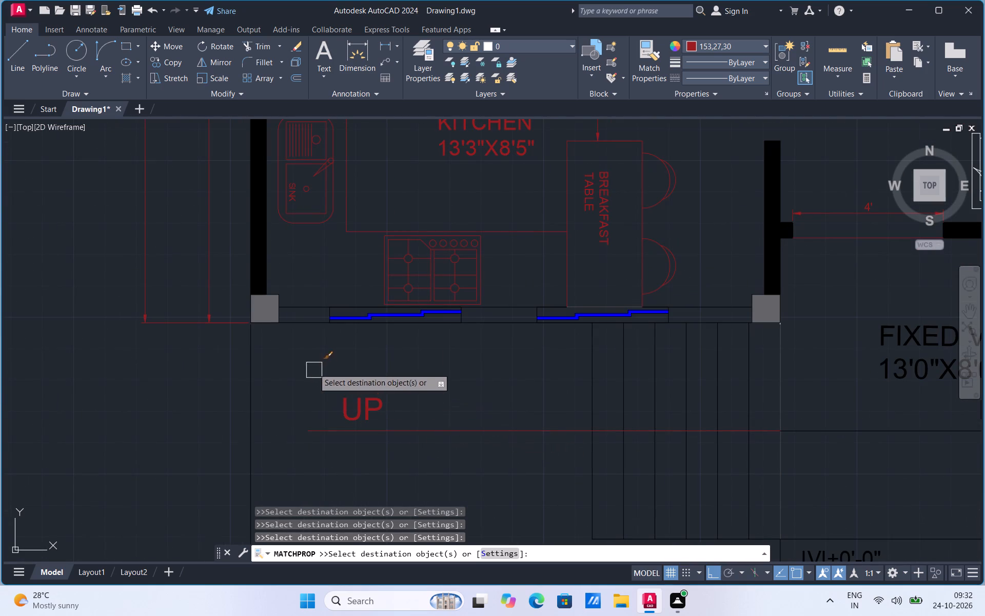
left_click(258, 414)
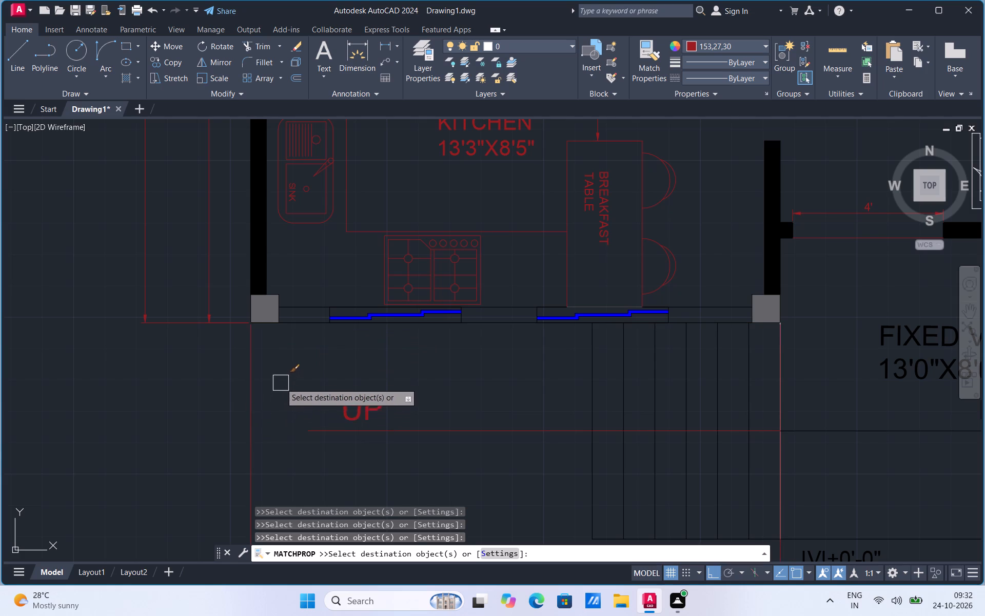
scroll(283, 377, "down", 2)
left_click(435, 489)
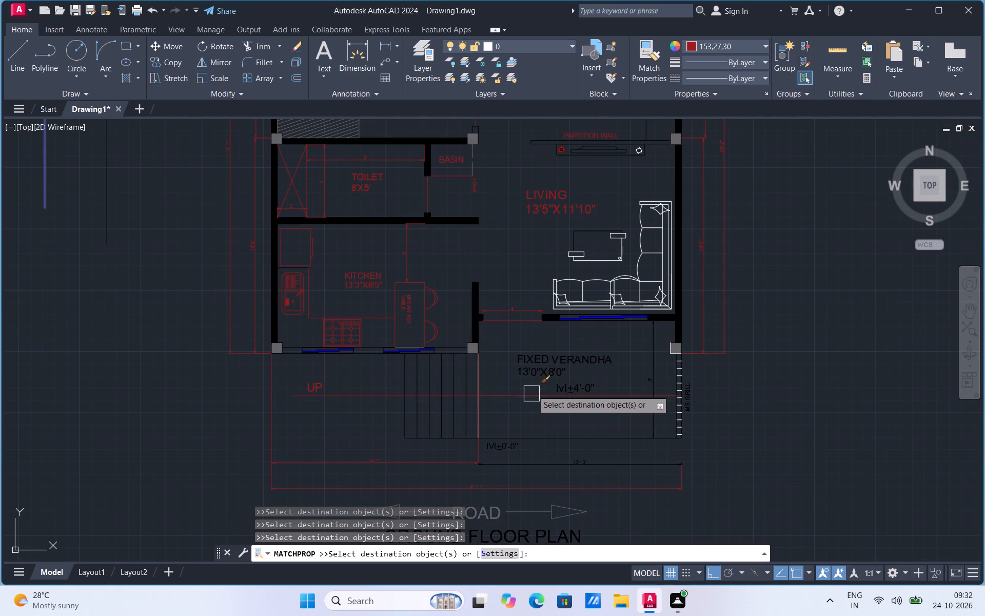
Match dark red onto the FIXED VERANDHA label, both lvl texts, the verandah's centre line and its front edge.
left_click(540, 368)
left_click(588, 387)
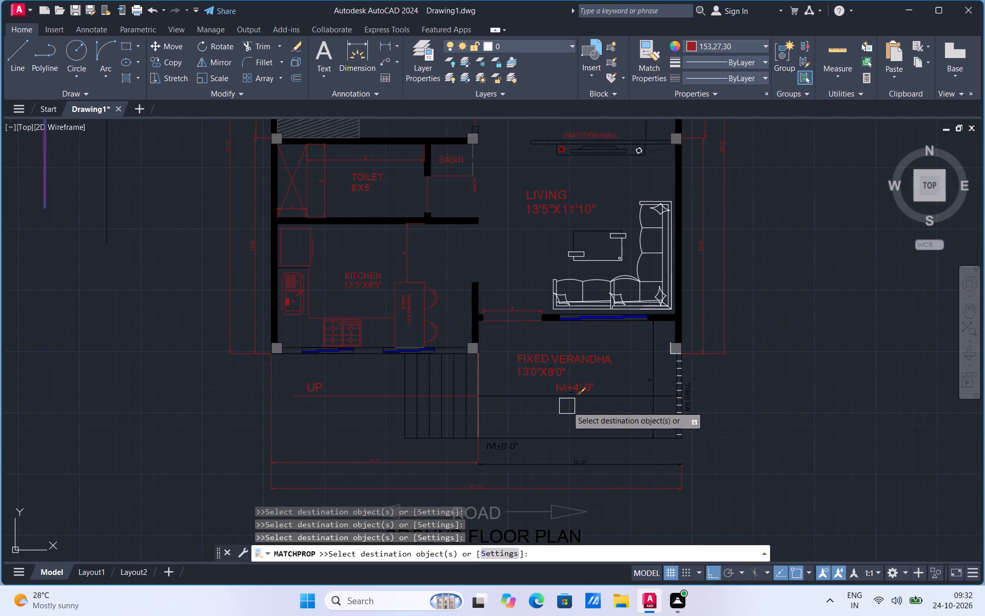
left_click(548, 399)
left_click(515, 450)
left_click(529, 435)
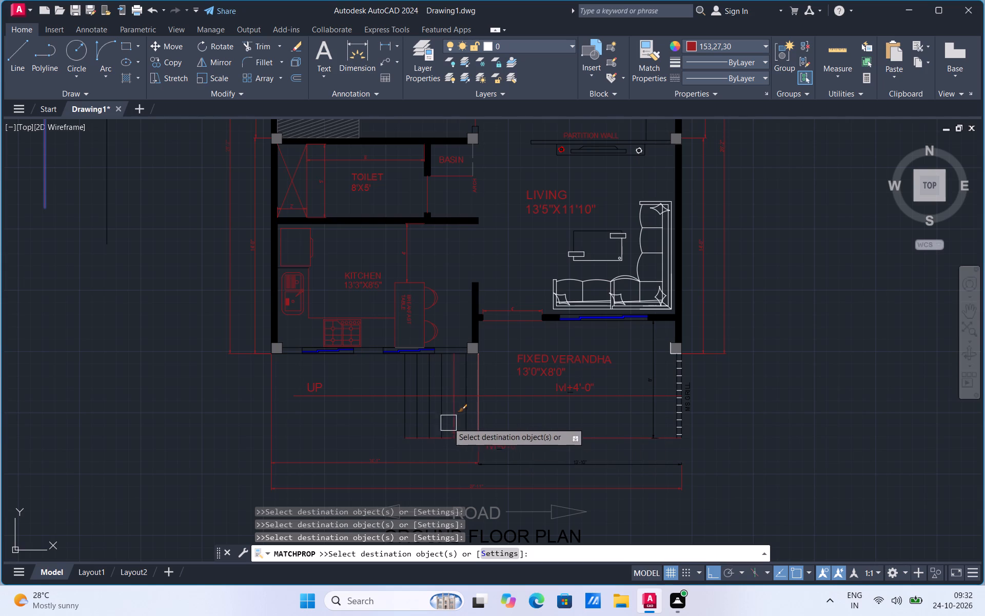
Match dark red onto the tread lines of the front stairs beside the verandah.
left_click(447, 421)
left_click(437, 419)
left_click(429, 418)
left_click(412, 417)
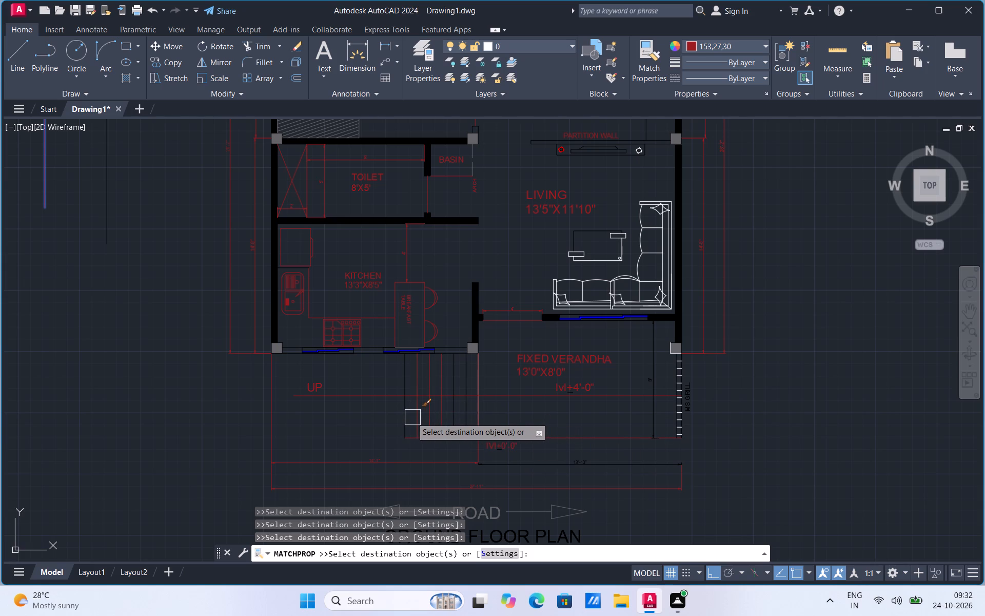
left_click(403, 420)
left_click(457, 418)
left_click(467, 412)
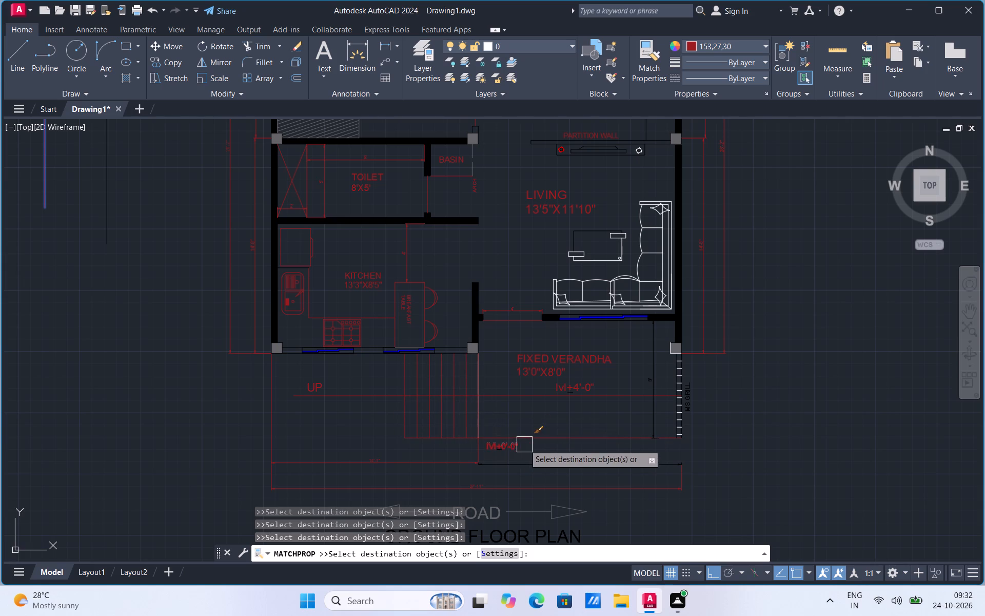
Match dark red onto the verandah's width and 8' depth dimensions, the MS GRILL label and the grill's two long lines.
left_click(557, 467)
left_click(653, 411)
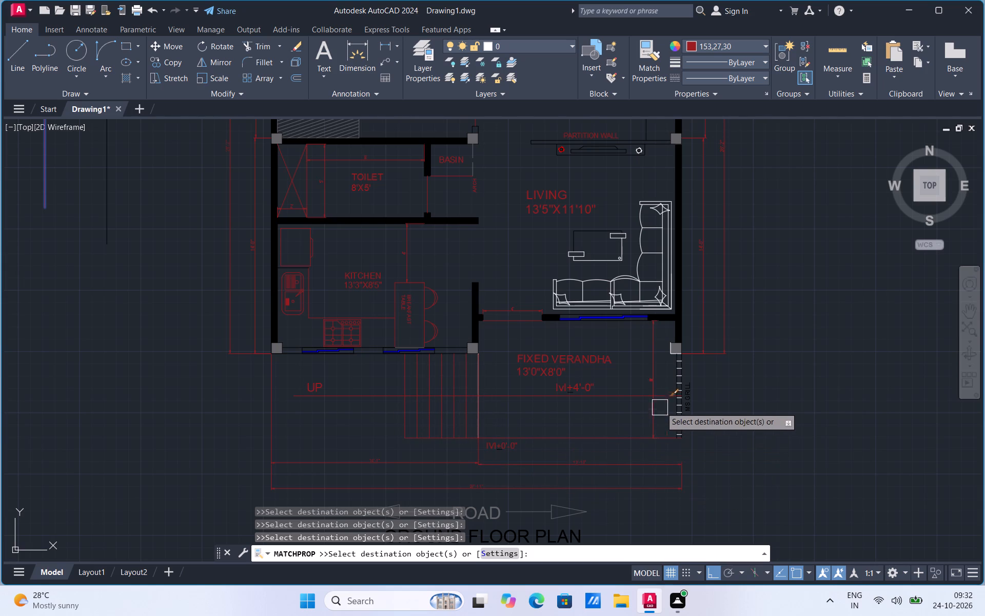
scroll(696, 402, "up", 2)
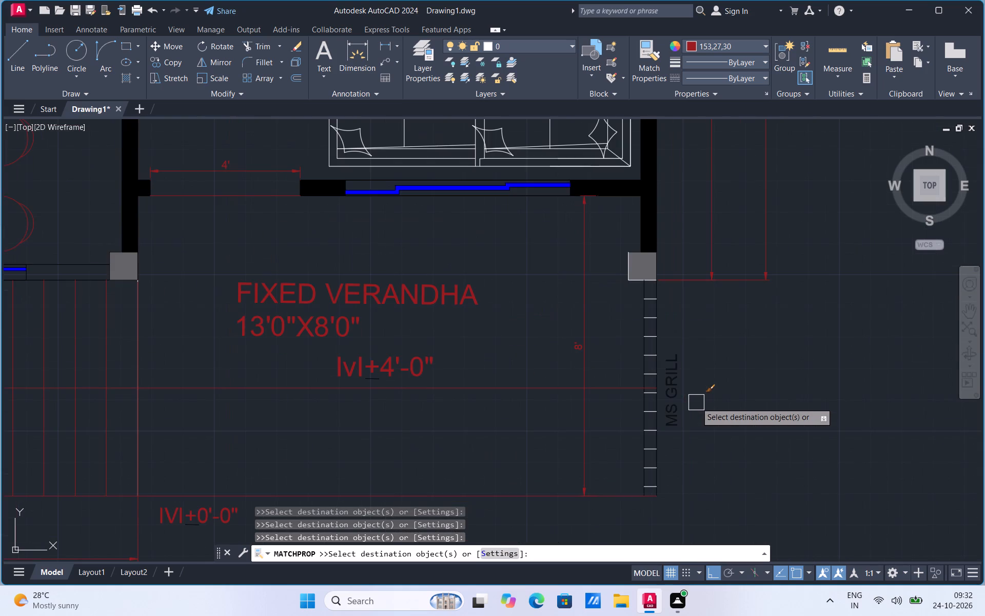
left_click(682, 405)
scroll(654, 339, "up", 3)
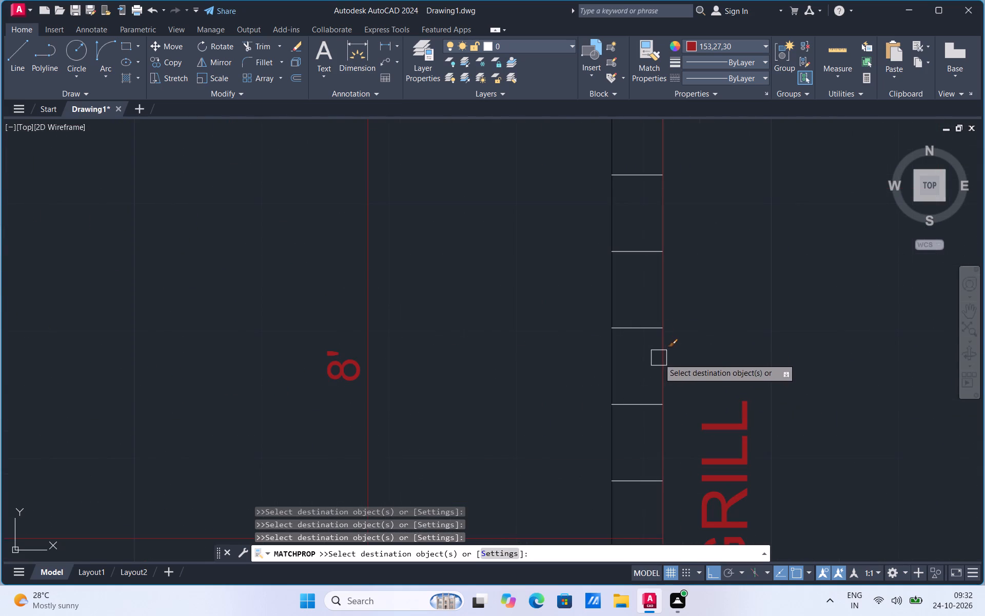
left_click(659, 358)
left_click(612, 378)
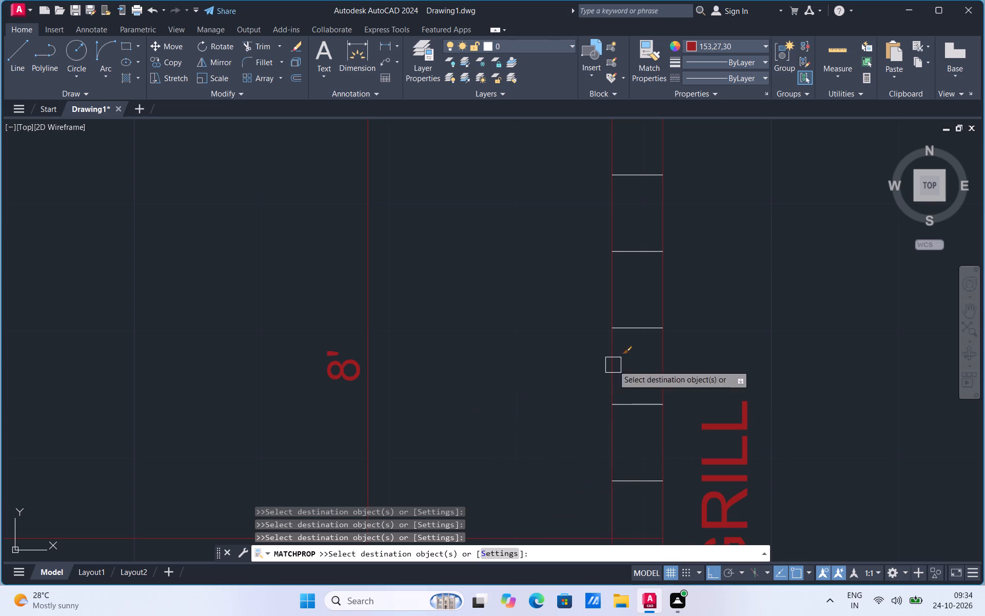
Set the current colour to black 0,0,0 and draw a vertical reference line outside the plan, beside the kitchen and toilet.
scroll(621, 415, "down", 5)
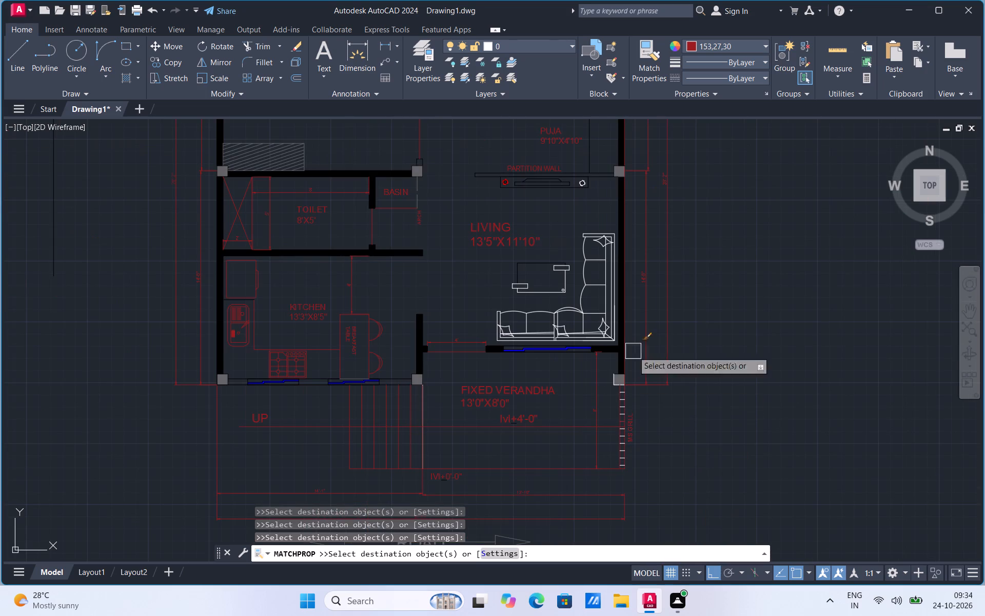
left_click(689, 44)
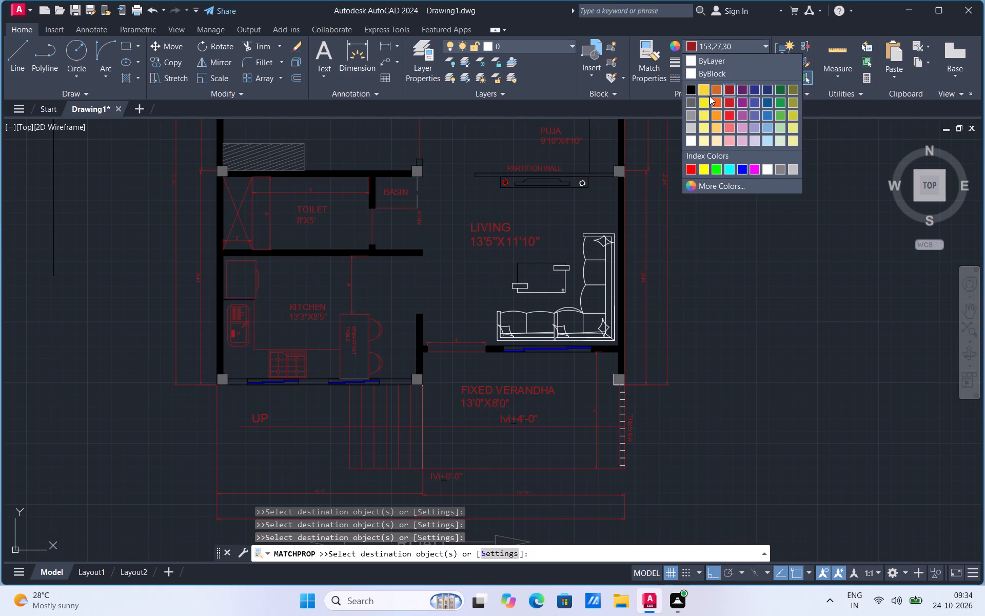
left_click(692, 90)
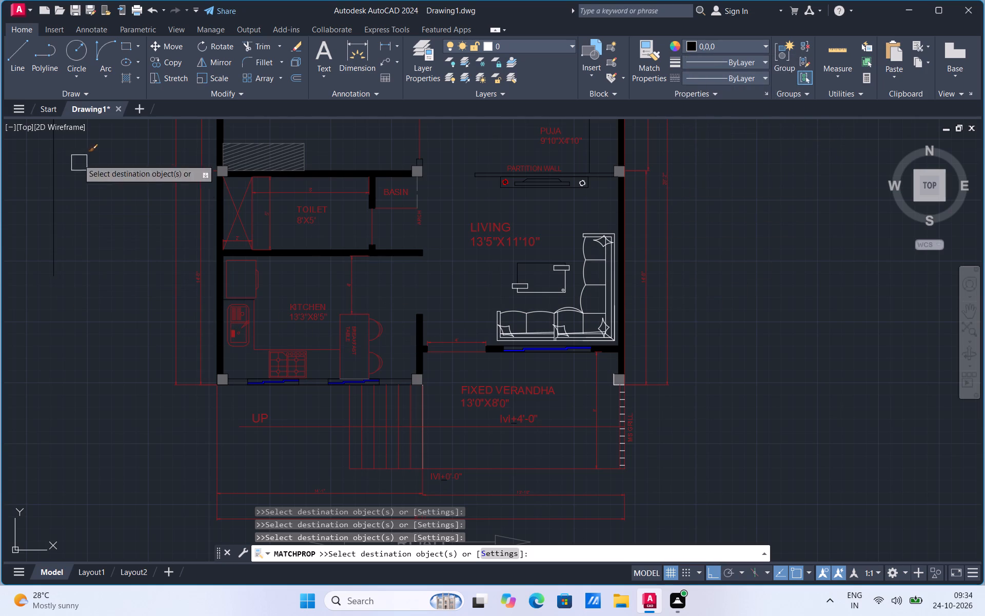
left_click(22, 66)
left_click(89, 346)
left_click(84, 177)
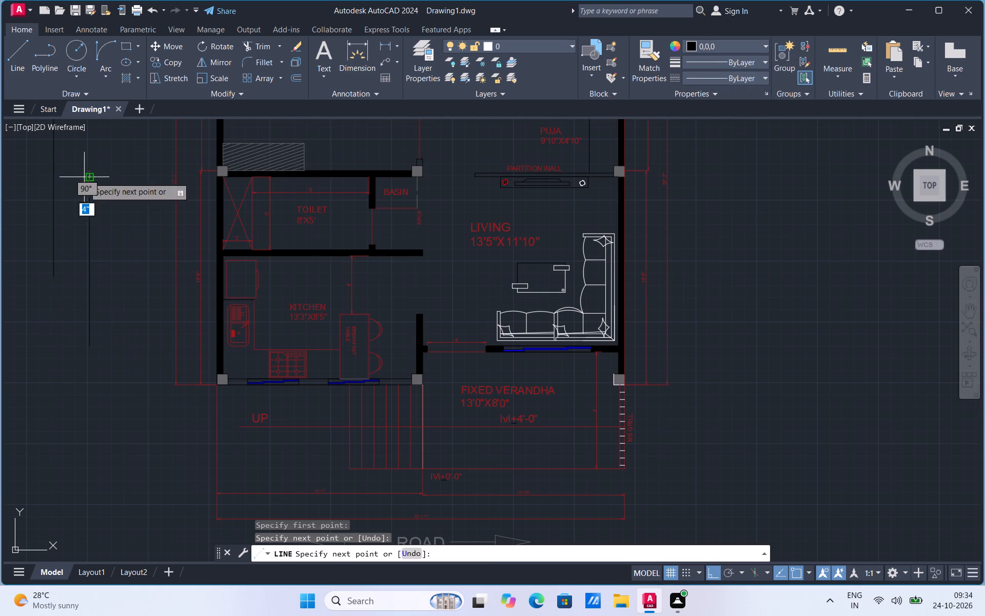
Match the new black line's properties onto the overall width dimension and the two room-width dimensions above the plan.
left_click(652, 67)
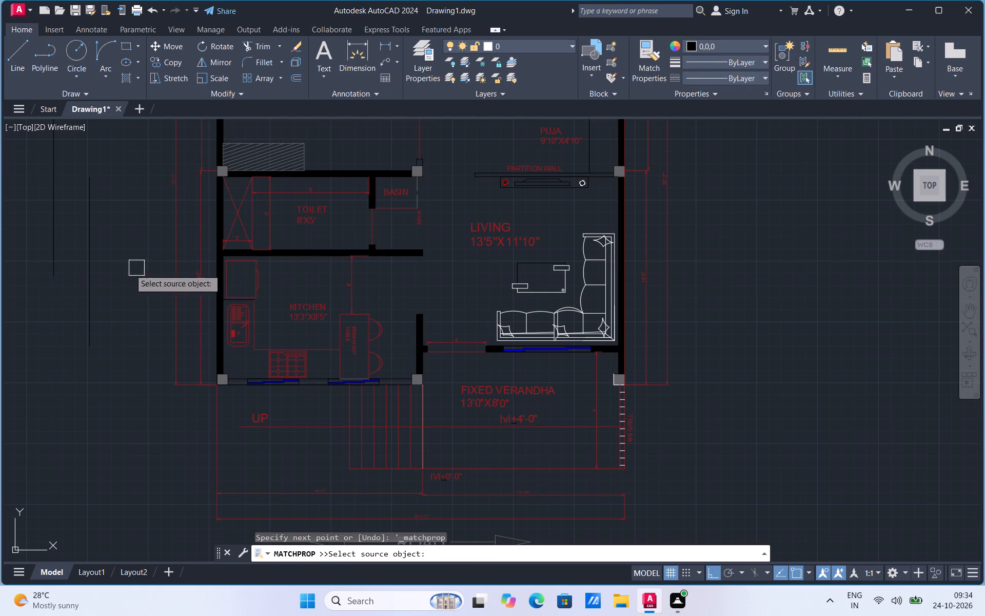
left_click(88, 287)
scroll(174, 457, "down", 2)
scroll(214, 259, "up", 2)
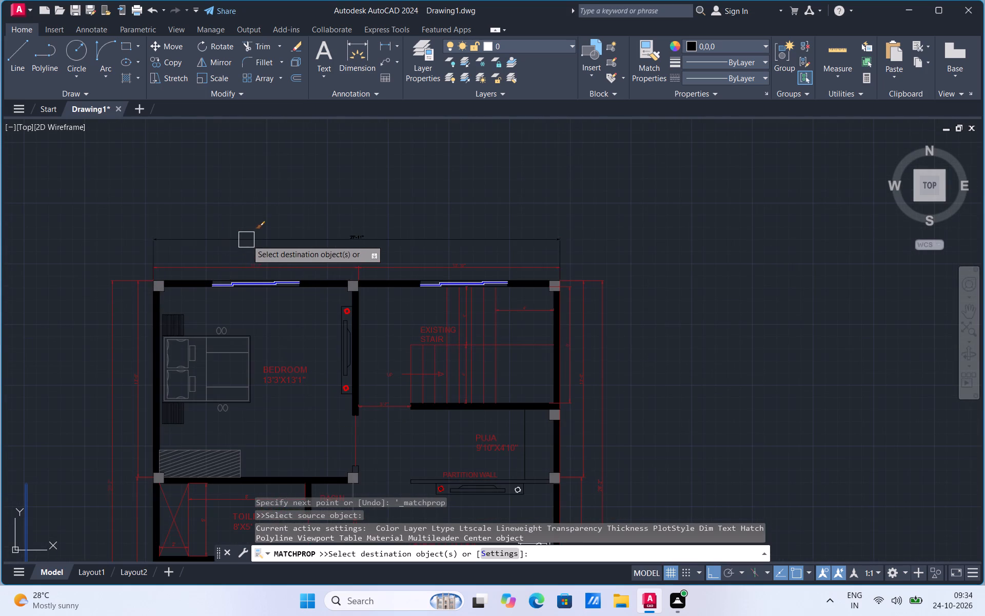
left_click(247, 239)
left_click(252, 264)
left_click(402, 264)
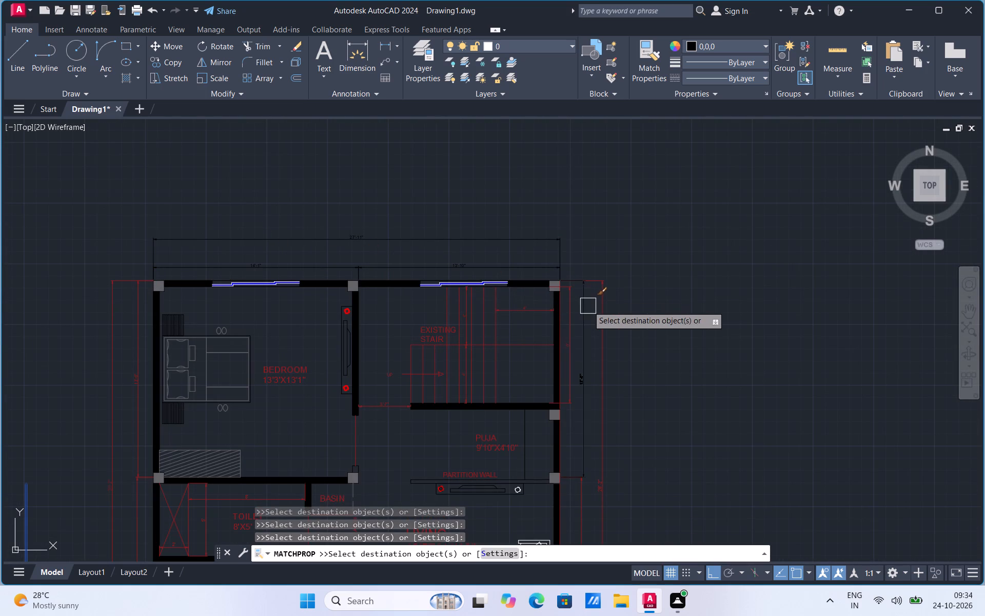
Match black onto the 13'-6", 28'-2" and 8' dimensions beside the existing stair and the stair's horizontal 4' dimension.
left_click(588, 306)
left_click(601, 313)
left_click(569, 344)
left_click(521, 315)
Match black onto the existing stair's dividing line, several upper-flight treads, the upper 4' dimension and the EXISTING STAIR label.
left_click(517, 337)
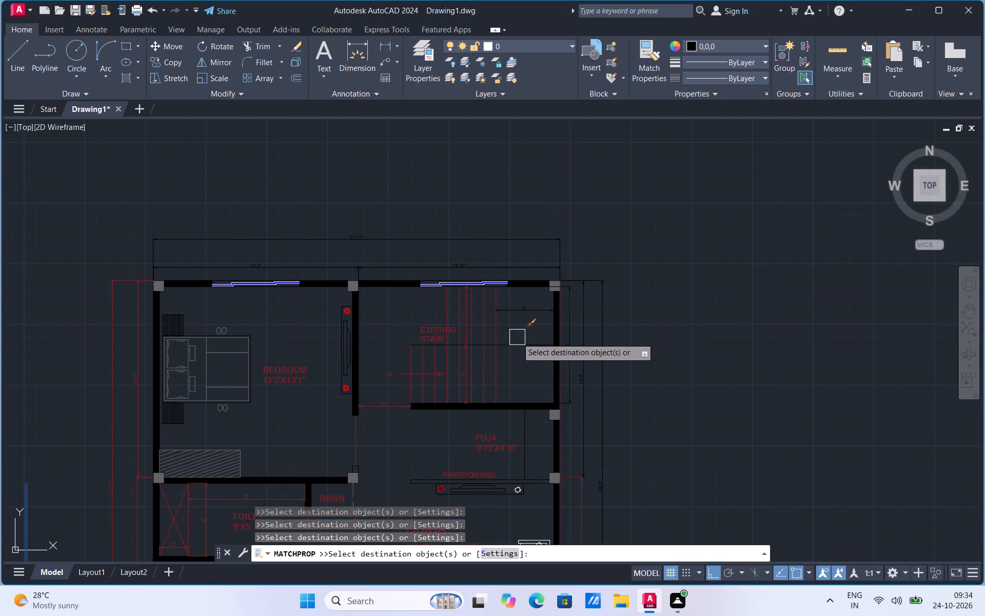
scroll(576, 339, "up", 2)
left_click(539, 343)
left_click(362, 316)
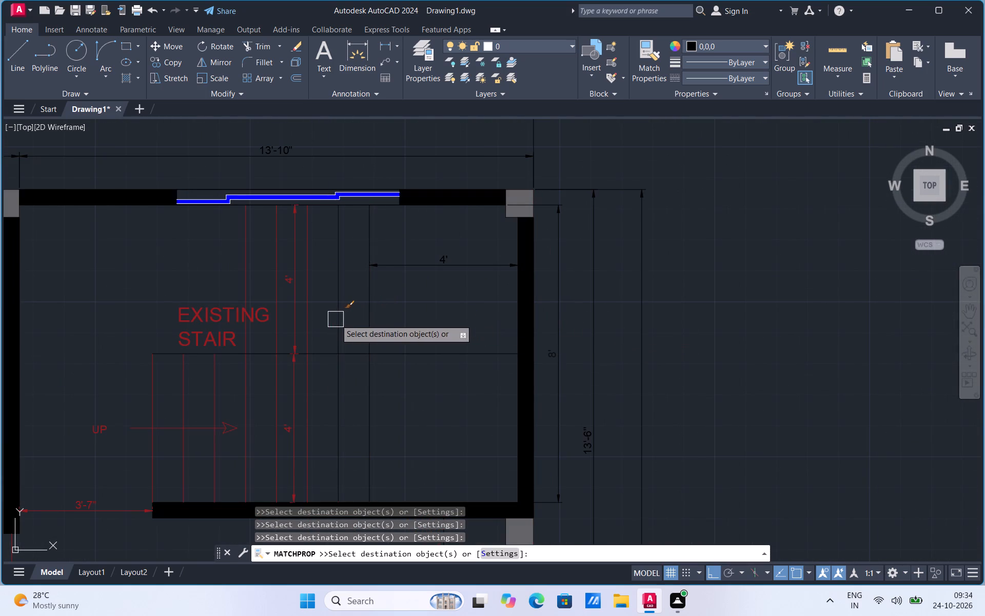
left_click(336, 319)
left_click(302, 320)
left_click(277, 304)
left_click(249, 286)
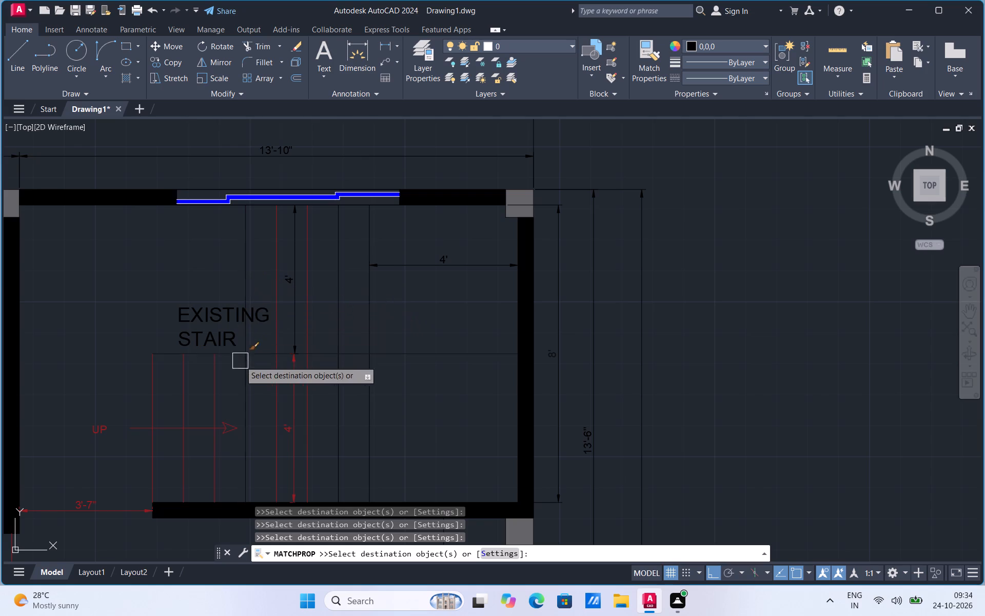
Match black onto the existing stair's remaining treads, its lower 4' dimension and the UP arrow's shaft across the treads.
left_click(212, 378)
left_click(175, 401)
left_click(140, 425)
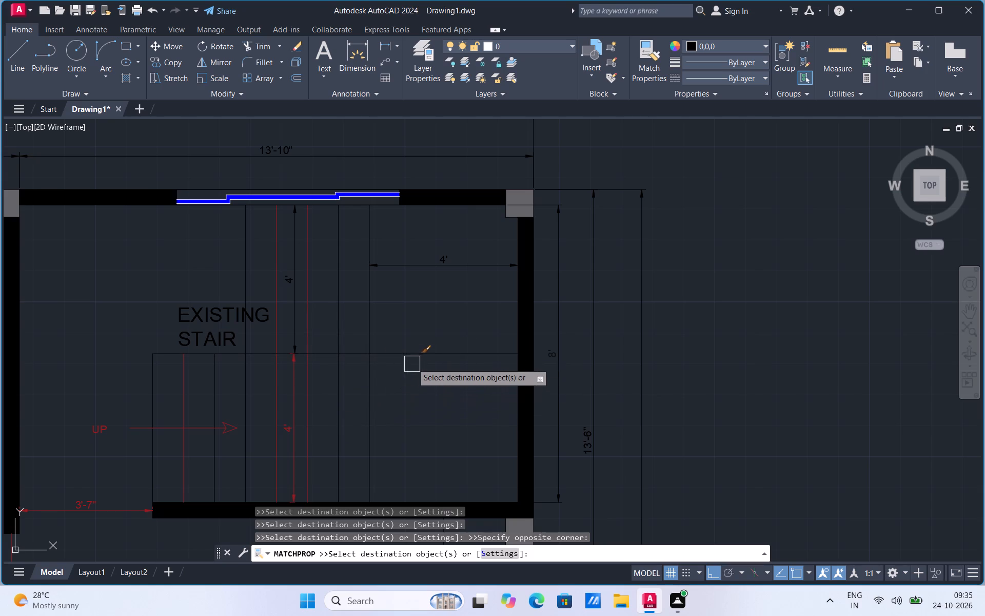
left_click(292, 383)
left_click(314, 331)
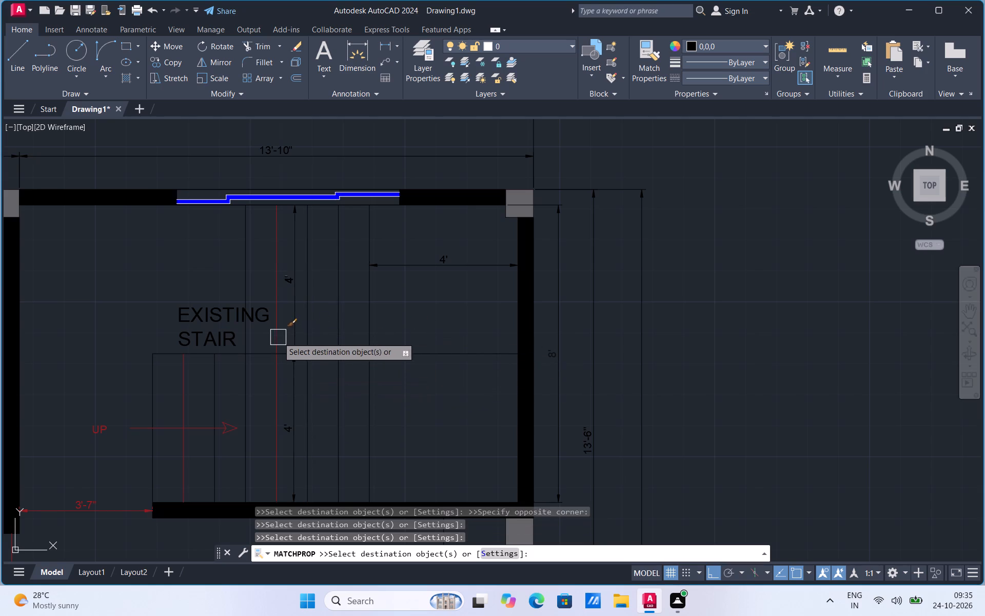
left_click(278, 337)
left_click(187, 429)
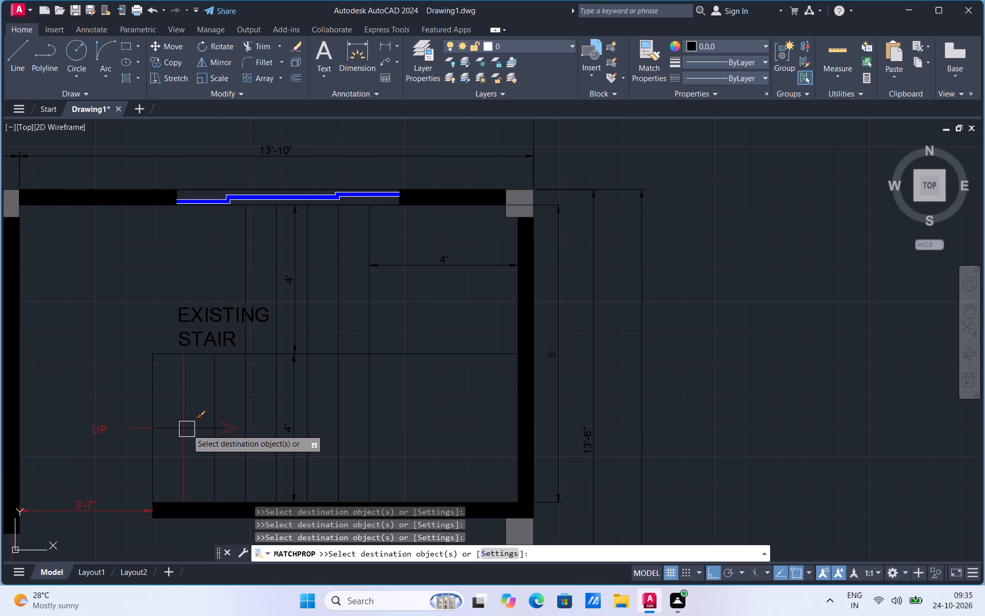
left_click(182, 407)
Match black onto the rest of the UP arrow's shaft, the UP label, the 3'-7" dimension and the arrowhead's lines.
left_click(133, 428)
left_click(100, 432)
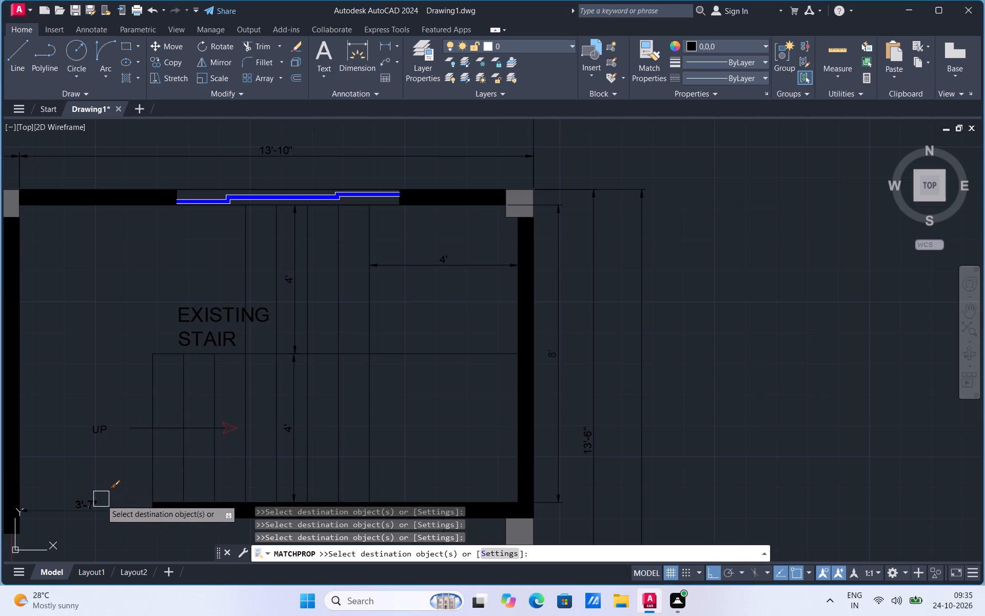
left_click(97, 503)
scroll(221, 435, "up", 4)
left_click(232, 392)
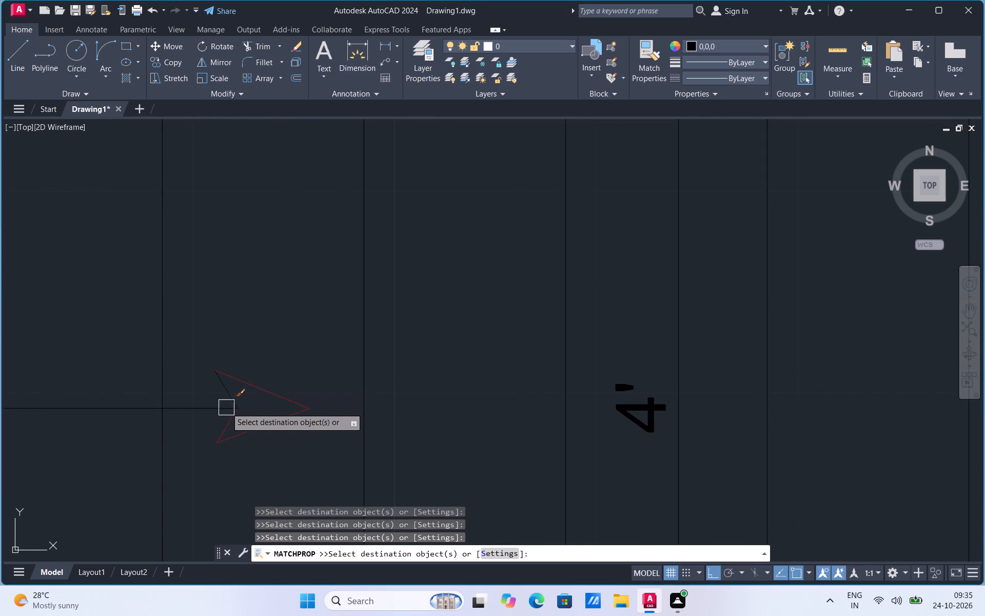
left_click(223, 422)
left_click_drag(269, 377, 268, 382)
left_click(254, 441)
Match black onto the BEDROOM, PUJA and PARTITION WALL labels and the line across the bedroom's door opening.
scroll(425, 284, "down", 6)
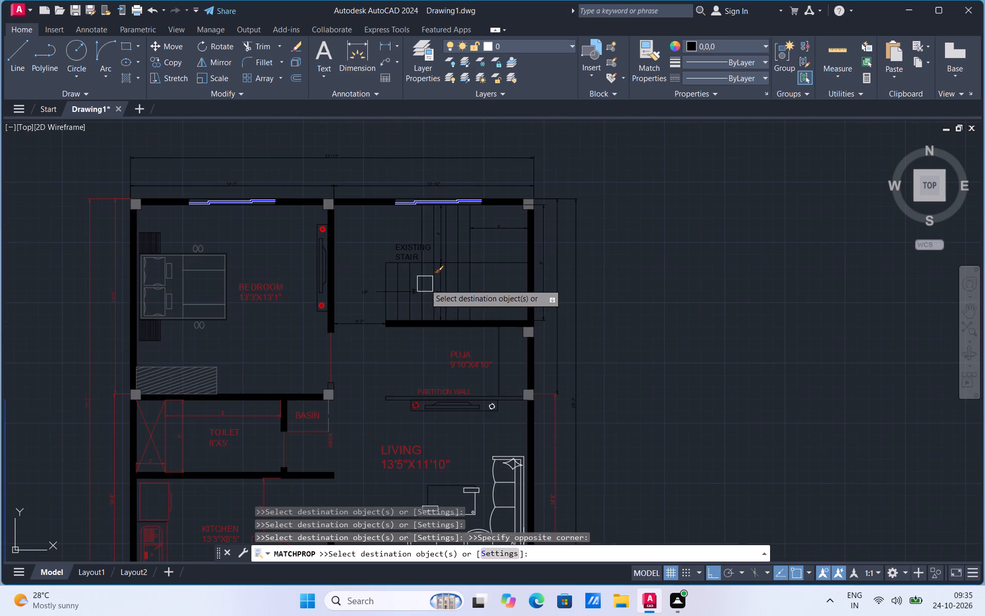
scroll(251, 292, "up", 2)
left_click(251, 292)
scroll(251, 292, "down", 3)
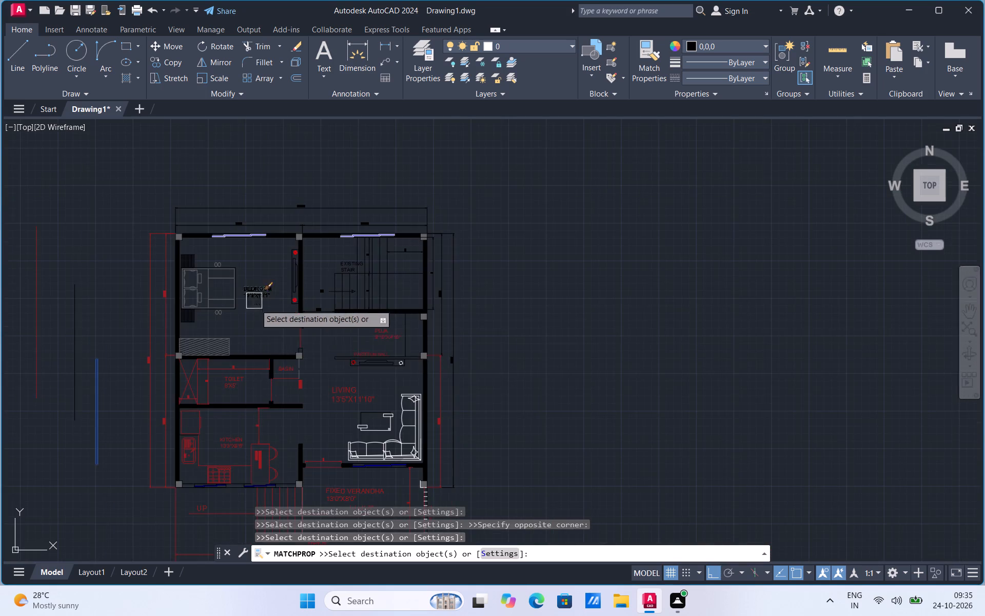
scroll(381, 358, "up", 2)
left_click(392, 307)
left_click(349, 344)
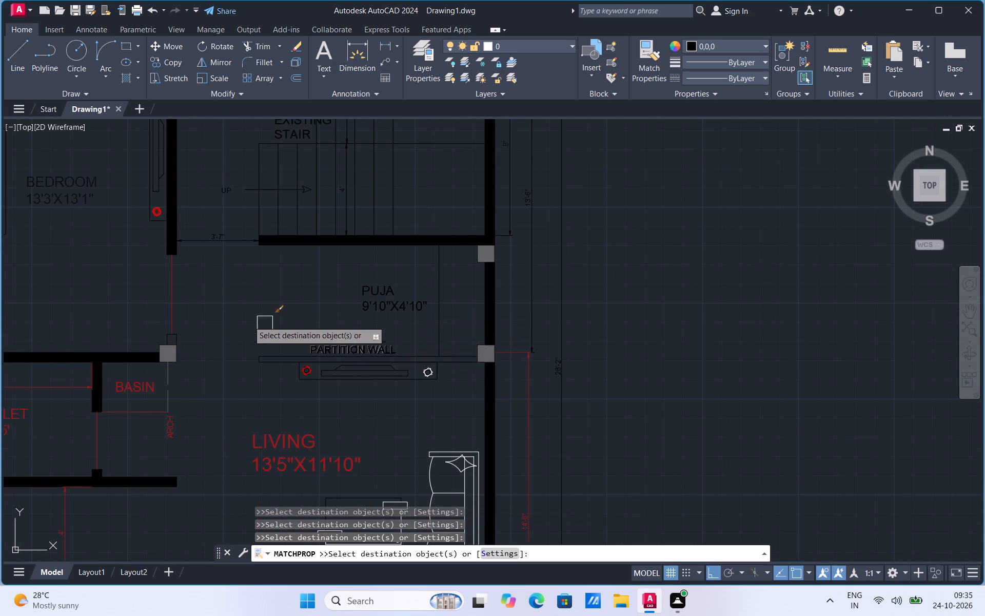
left_click(172, 308)
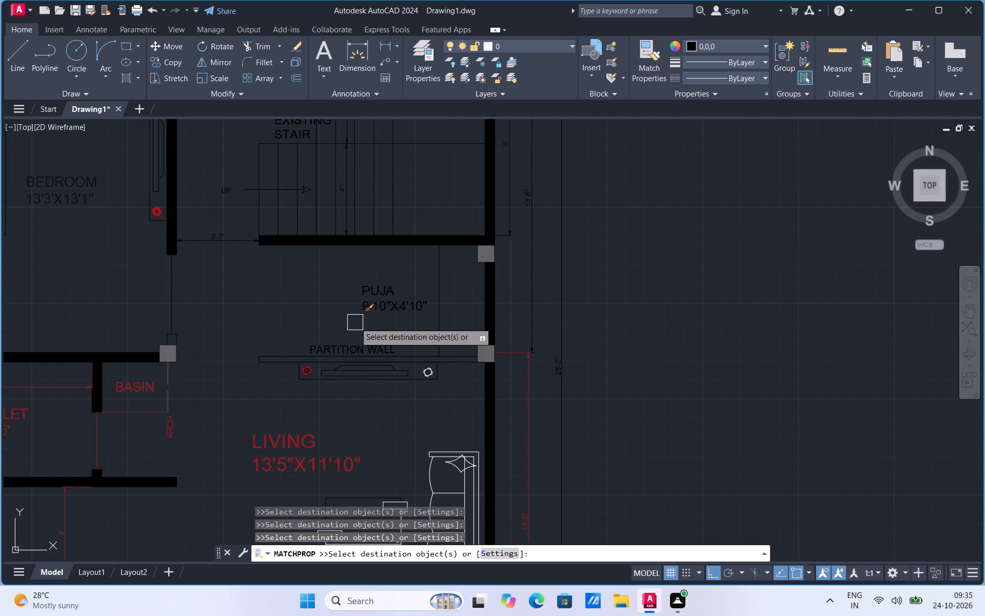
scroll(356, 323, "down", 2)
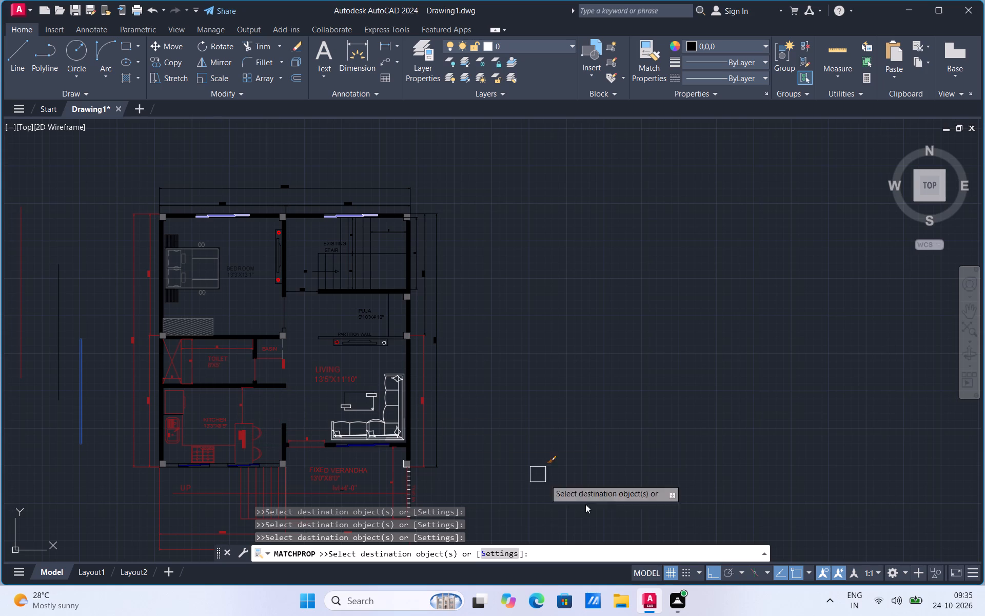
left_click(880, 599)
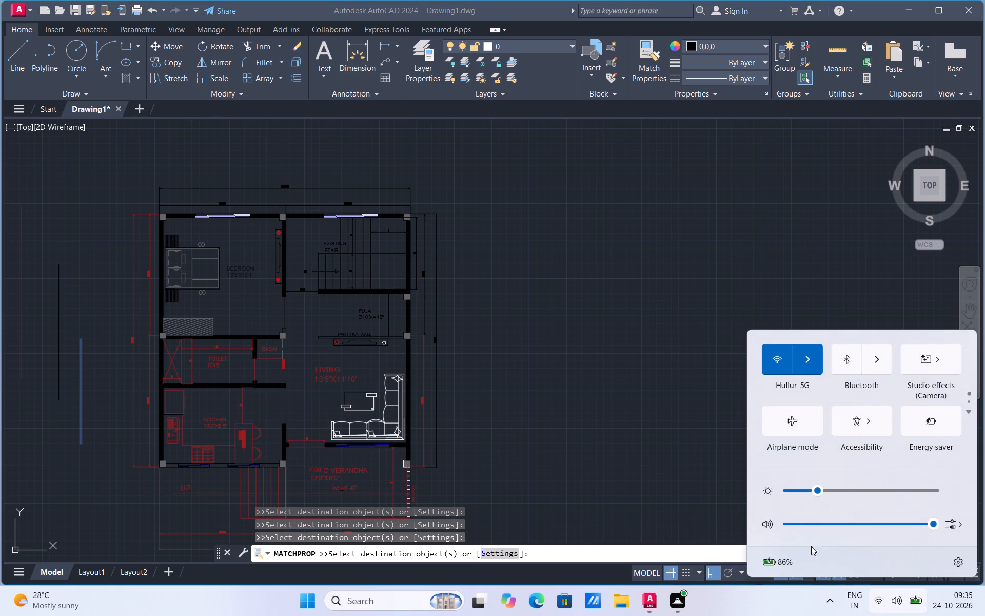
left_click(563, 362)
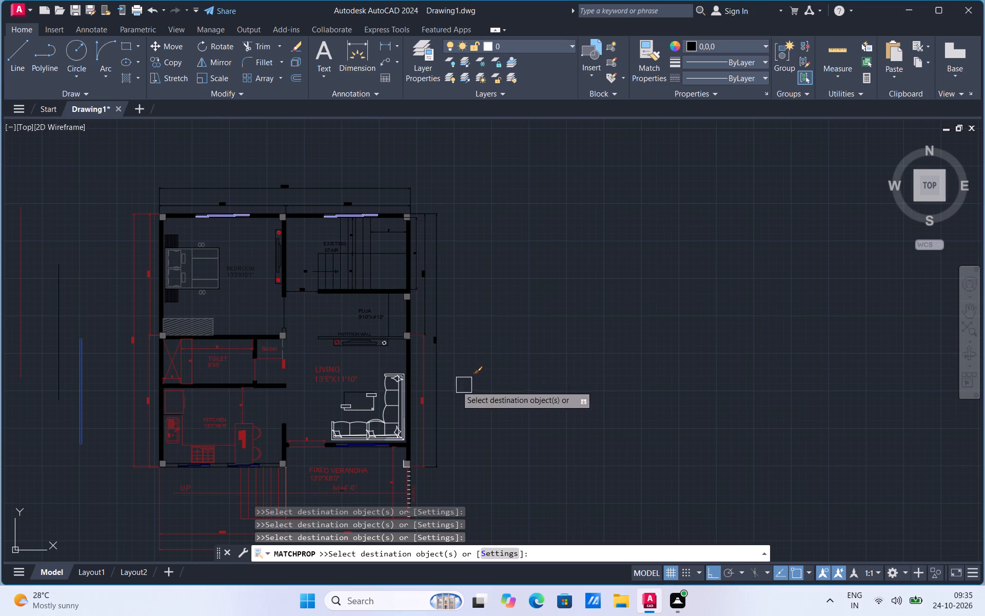
Match black onto the crossed lines of the toilet's shaft, its edge line and the toilet's 2', 8' and 5' dimensions.
scroll(158, 379, "up", 3)
left_click(197, 342)
left_click(220, 344)
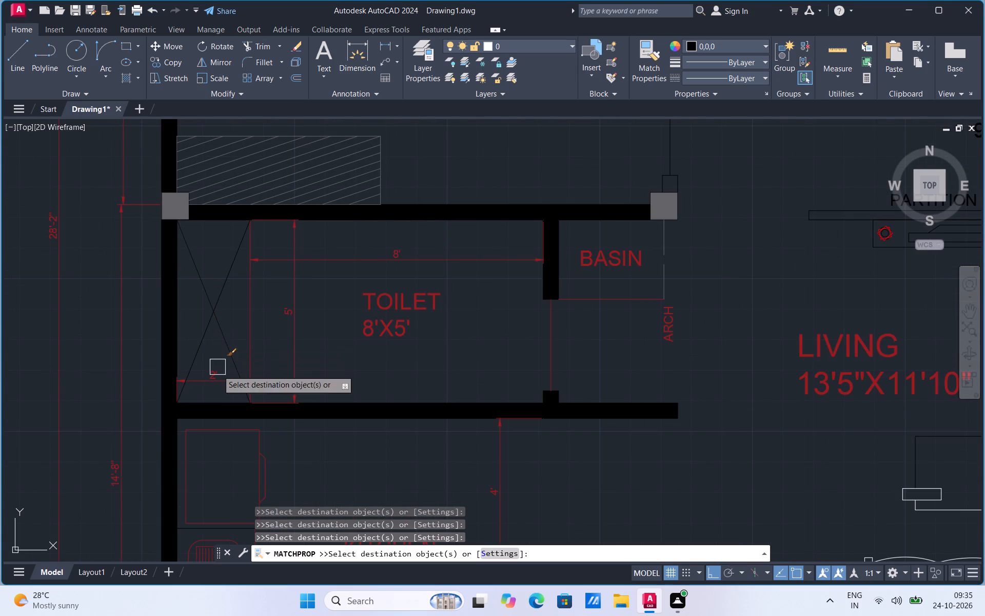
left_click(215, 377)
left_click(277, 264)
left_click(296, 295)
left_click(250, 329)
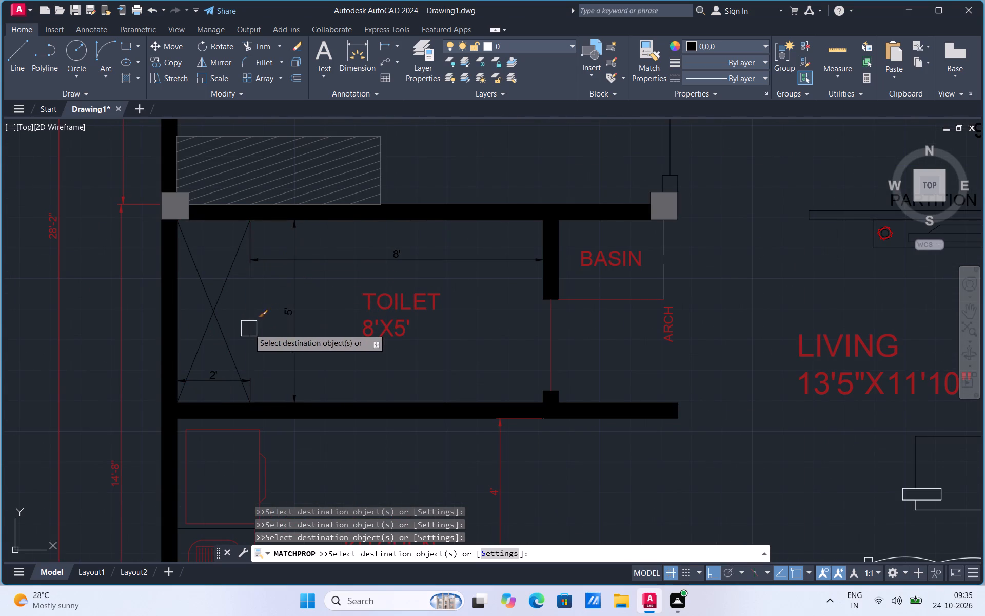
Match black onto the 14'-8" exterior dimension, the one above it, the overall 28'-2" dimension and the TOILET 8'X5' label.
left_click(120, 345)
left_click_drag(126, 186, 118, 199)
left_click(61, 248)
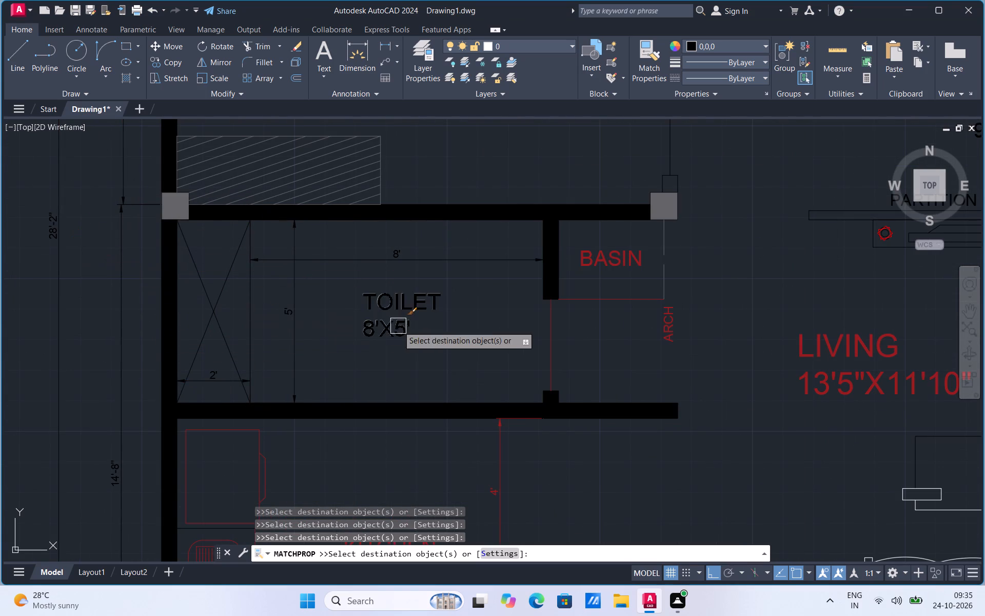
left_click(398, 326)
left_click(433, 316)
left_click(406, 295)
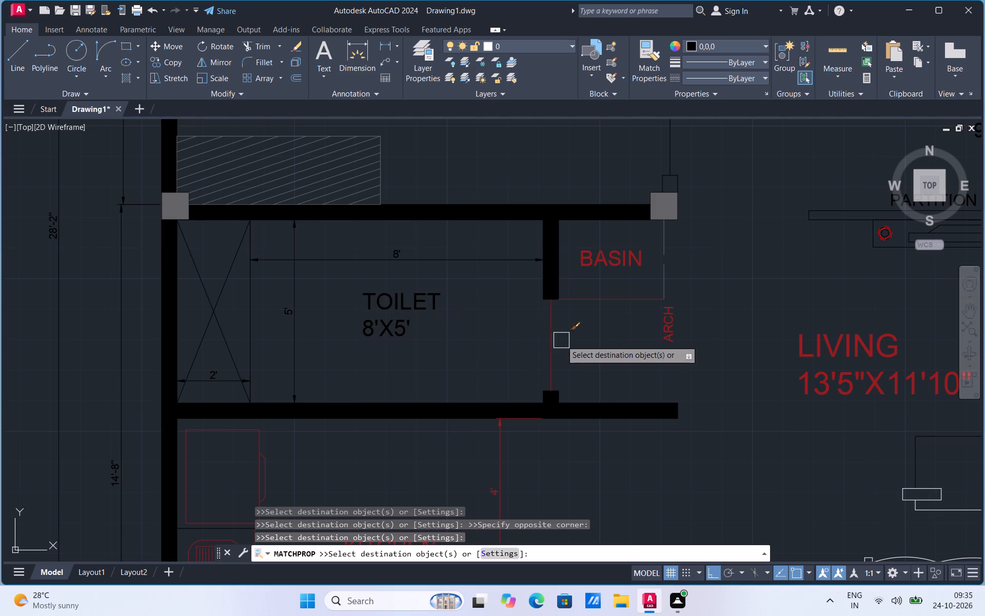
Match black onto the toilet door opening line, the line below the basin area, and the BASIN and ARCH labels.
left_click(561, 340)
left_click(593, 303)
left_click_drag(591, 300, 587, 308)
left_click(551, 339)
left_click(598, 274)
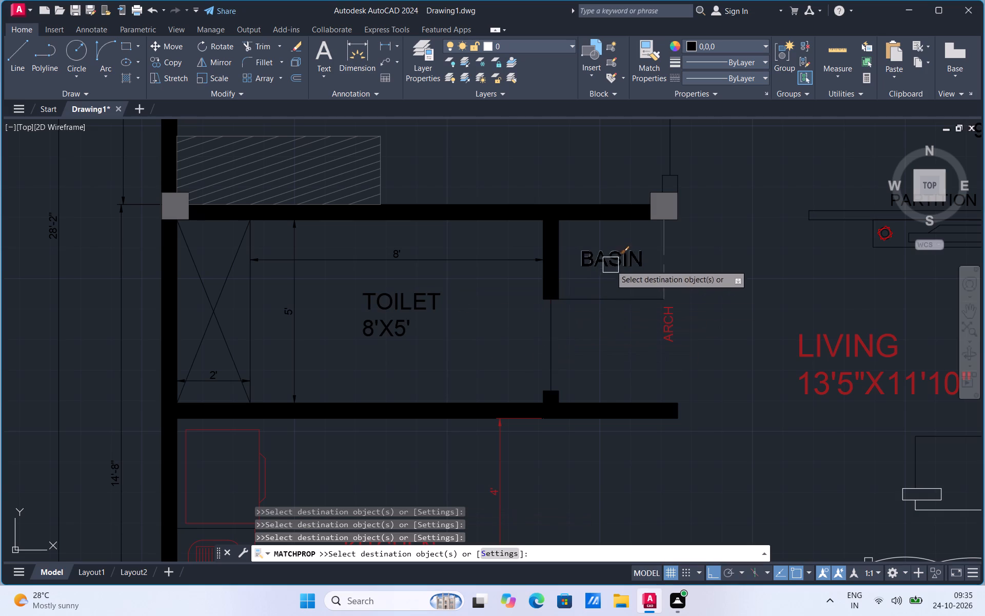
left_click(668, 324)
Match black onto the kitchen's 4' dimension and the KITCHEN 13'3"X8'5" label.
scroll(438, 265, "down", 2)
left_click(466, 360)
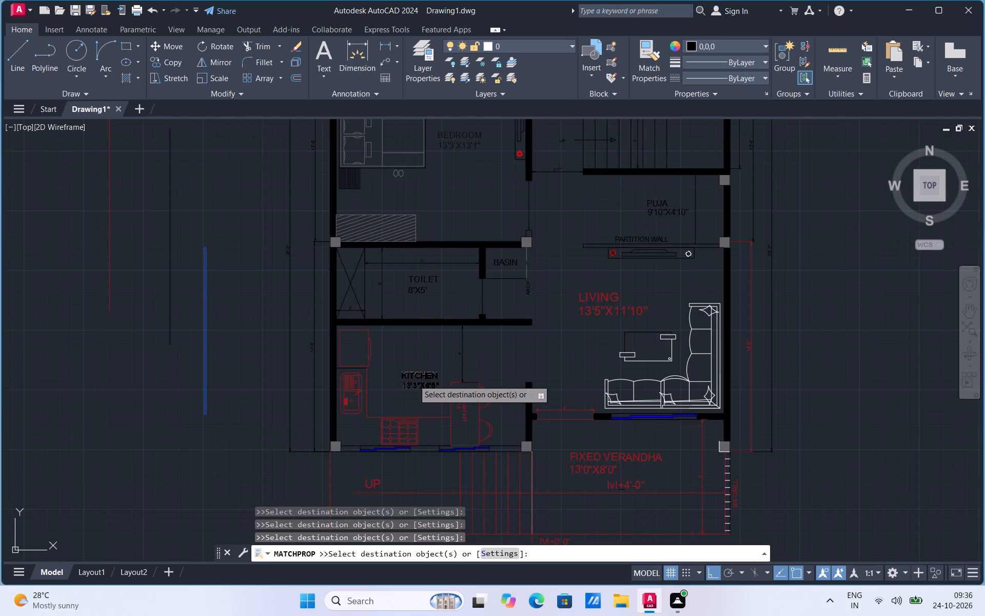
left_click(413, 380)
Match black onto the kitchen sink's bowl outline, its straight side and lower edges, and the SINK label.
scroll(360, 416, "up", 2)
left_click(367, 381)
left_click(337, 396)
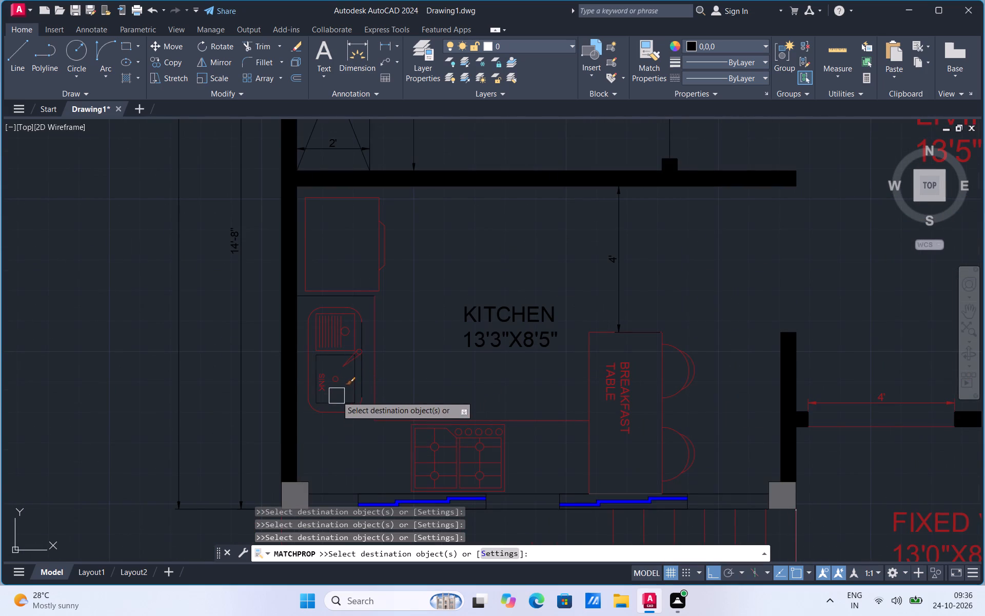
left_click(326, 412)
left_click(324, 386)
left_click(348, 383)
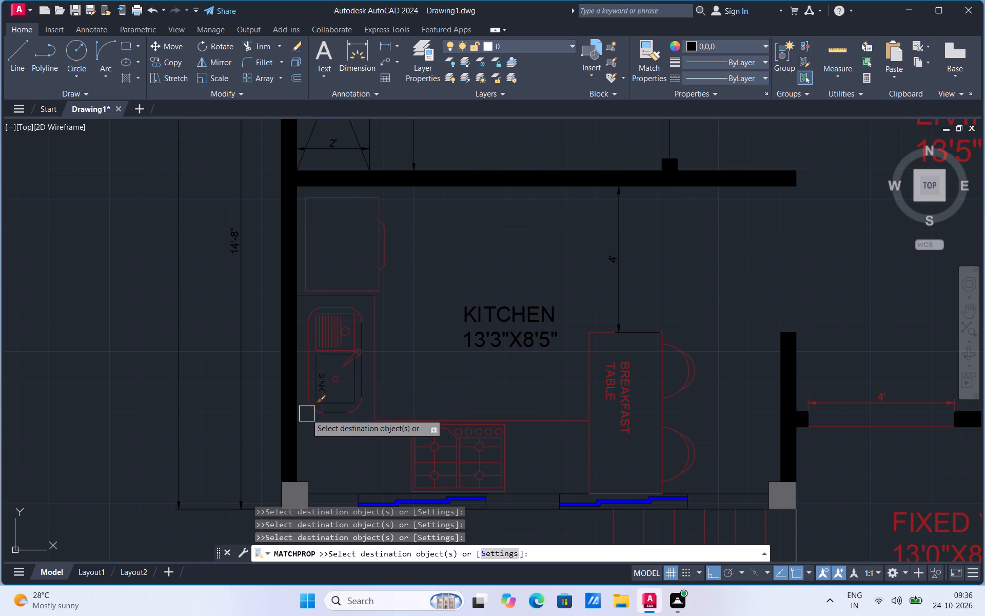
left_click(312, 411)
left_click(309, 384)
Match black onto the rest of the sink, including its drainer, tap and rounded top, and the adjoining counter edge.
scroll(317, 415, "up", 3)
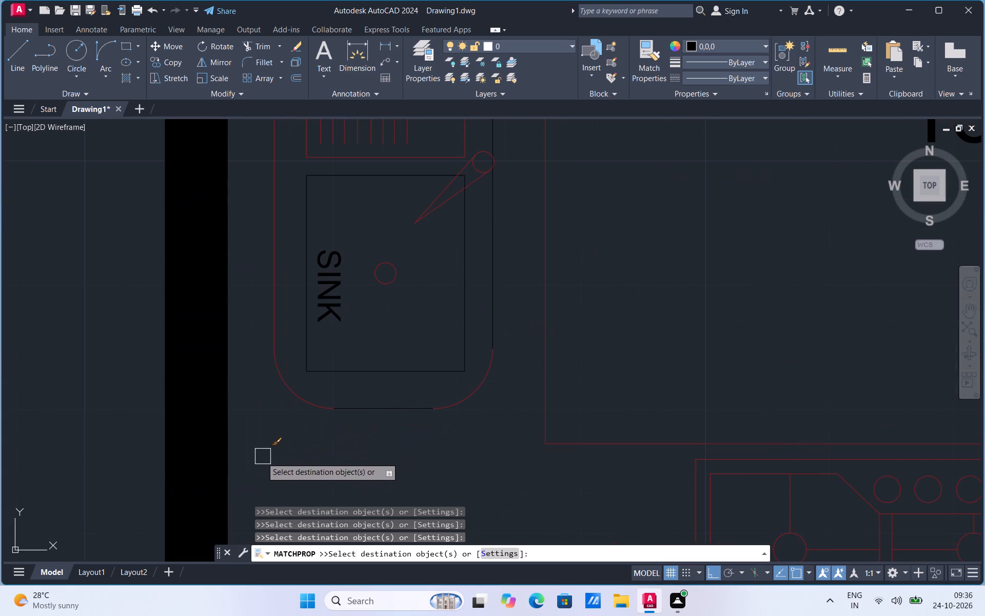
left_click(260, 460)
scroll(284, 452, "down", 2)
left_click(382, 268)
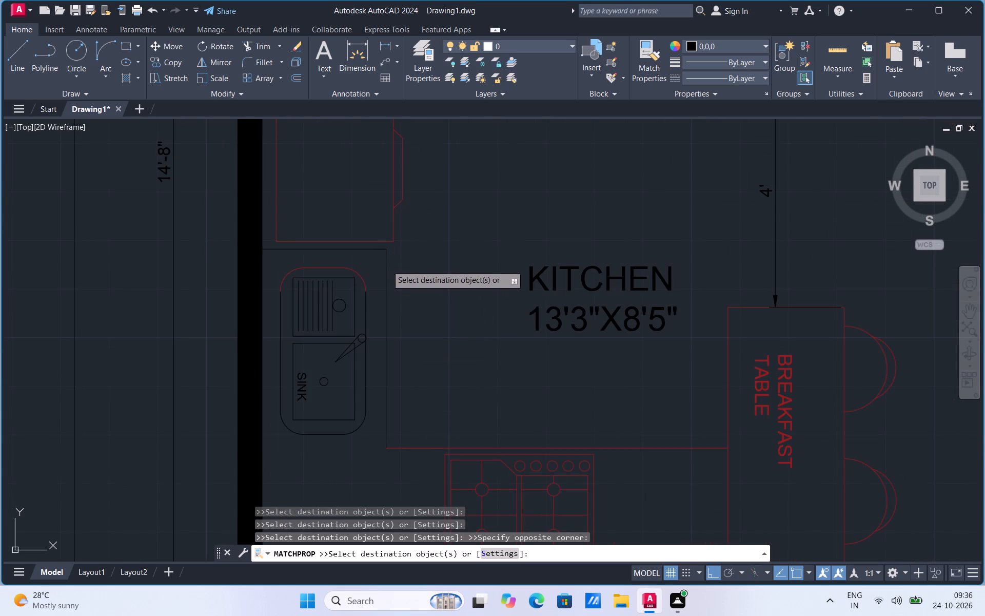
left_click(387, 265)
left_click(345, 268)
left_click(325, 268)
left_click(277, 271)
Match black onto the rectangular appliance outline above the sink and the angled lines of its protruding front.
left_click(283, 234)
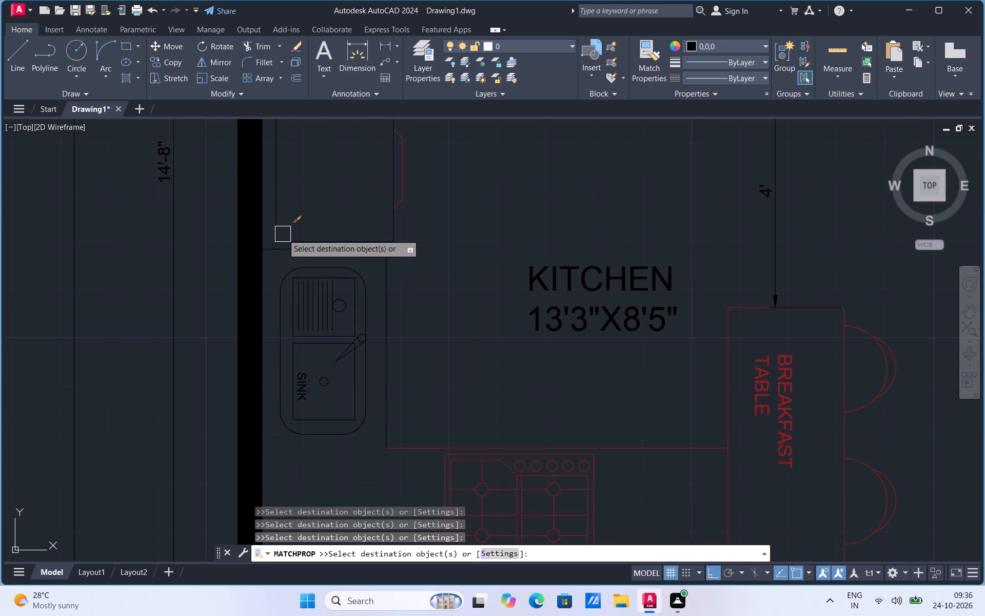
left_click(406, 186)
left_click(396, 212)
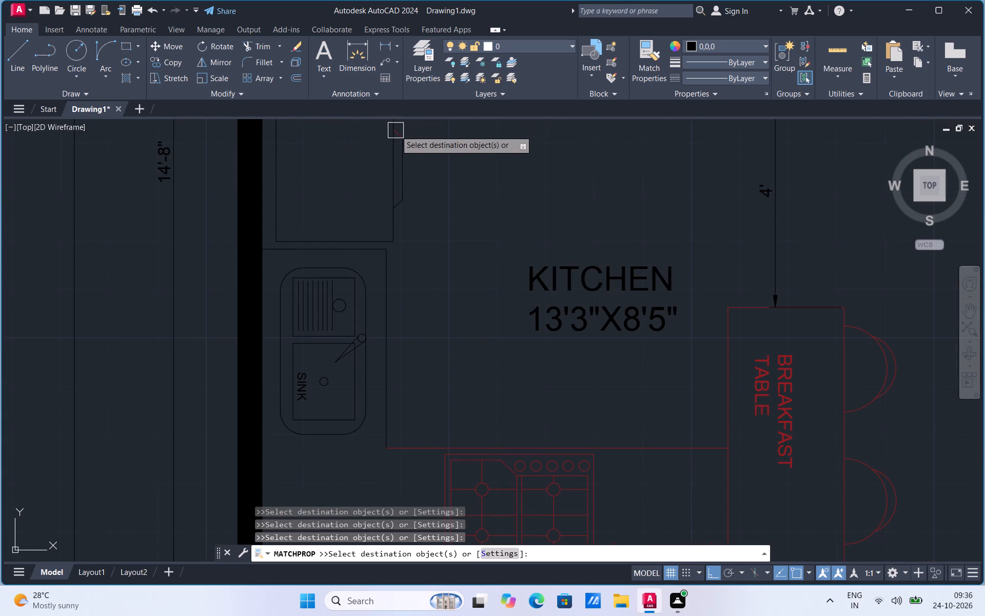
left_click(396, 130)
scroll(419, 310, "down", 1)
scroll(401, 194, "up", 2)
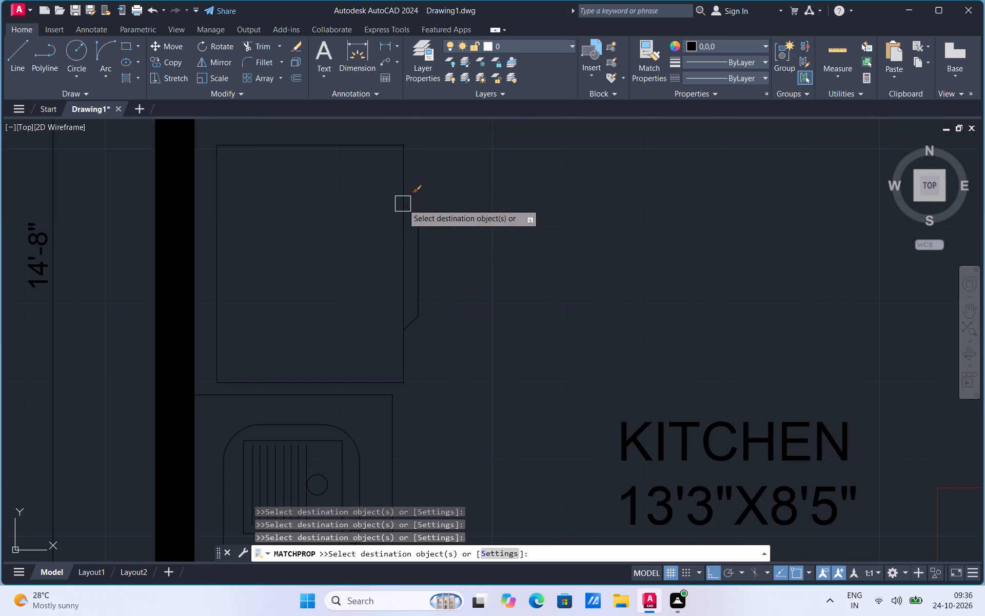
left_click(403, 204)
Match black onto the BREAKFAST TABLE label, the table's outline and the long counter edge beside the cooktop.
scroll(365, 208, "down", 2)
left_click(605, 367)
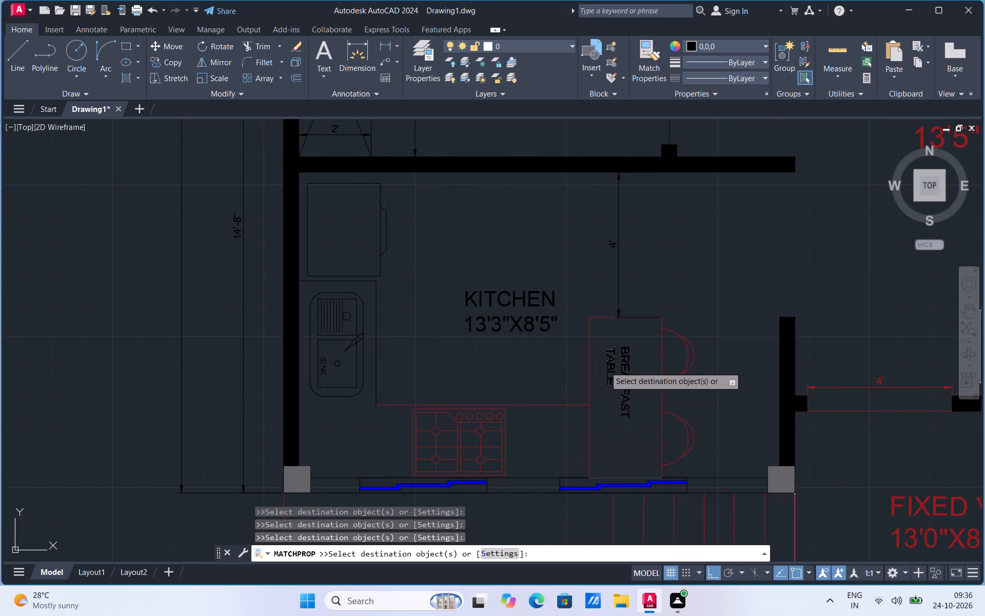
left_click(588, 382)
left_click_drag(585, 425, 578, 421)
left_click(569, 411)
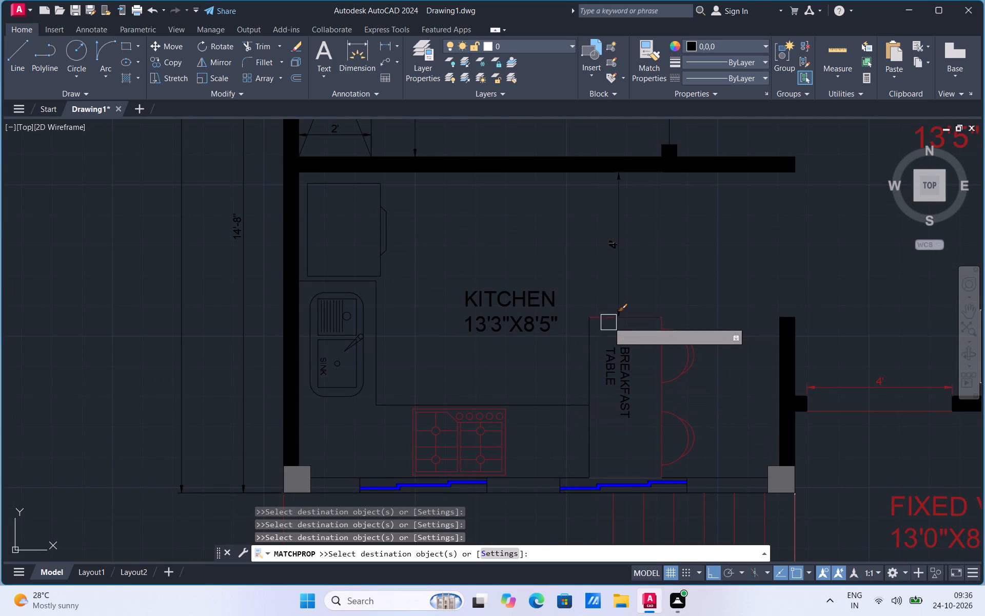
left_click(602, 321)
left_click(654, 359)
left_click(678, 387)
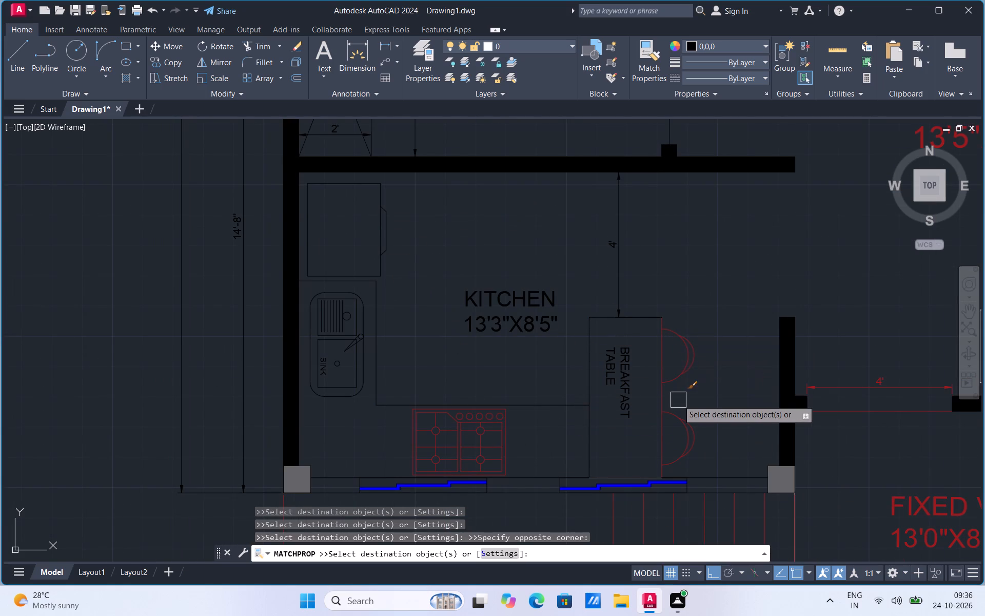
Match black onto the curved lines of both chairs at the breakfast table.
scroll(678, 400, "up", 1)
left_click(652, 399)
left_click(673, 366)
left_click(712, 331)
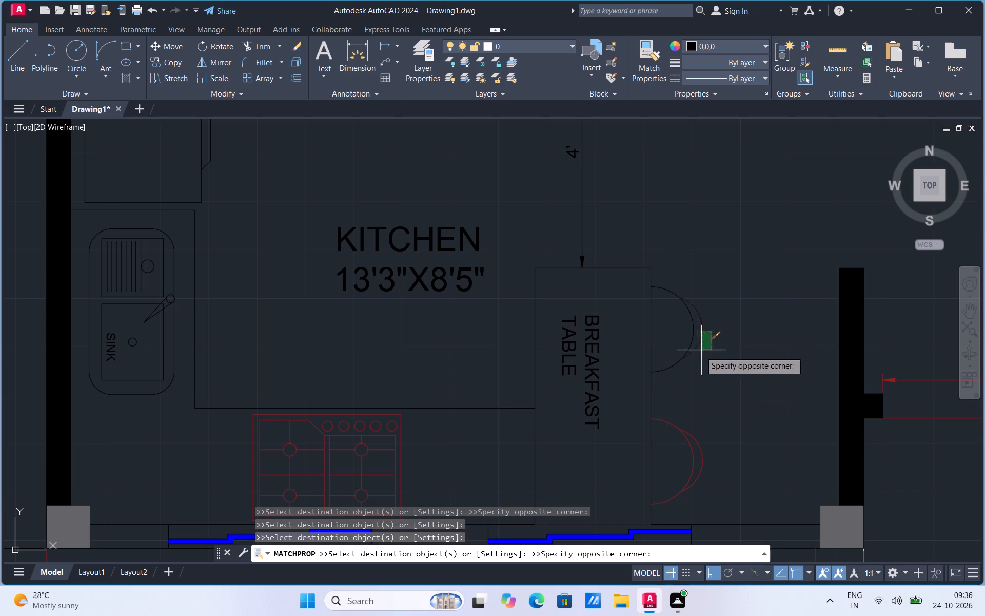
left_click(681, 382)
left_click(693, 448)
left_click(664, 421)
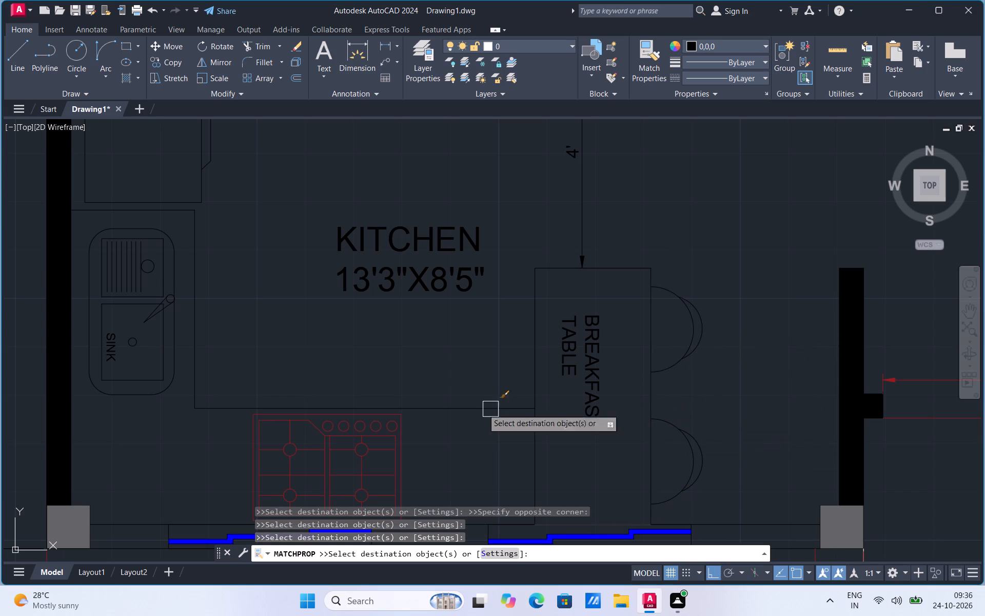
Match black onto the cooktop's outer frame and the first grate lines of its left half.
left_click(393, 411)
scroll(402, 345, "down", 2)
scroll(363, 423, "up", 3)
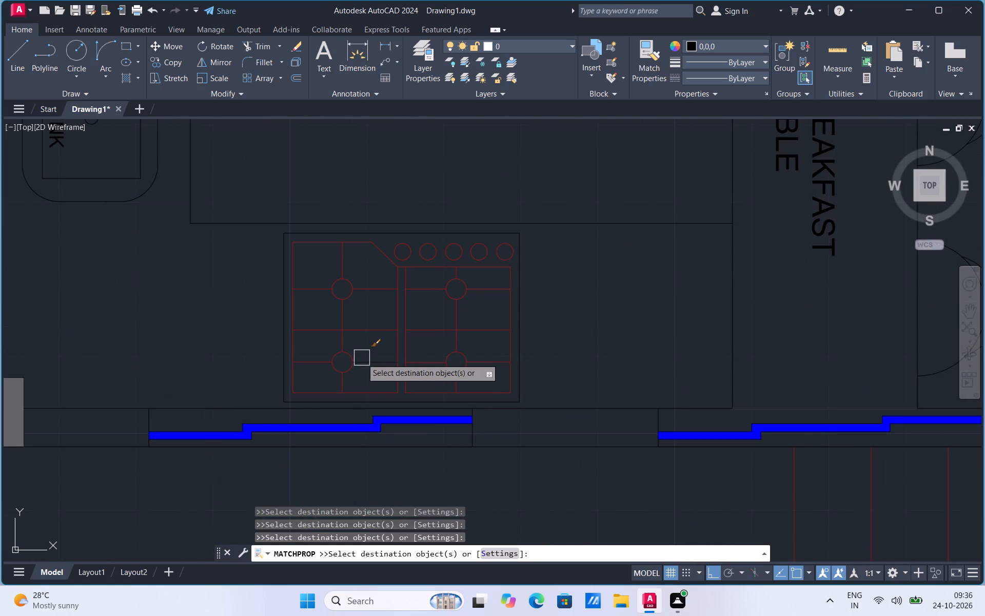
left_click(363, 358)
left_click(365, 335)
left_click(373, 292)
left_click_drag(347, 263, 343, 268)
left_click(324, 288)
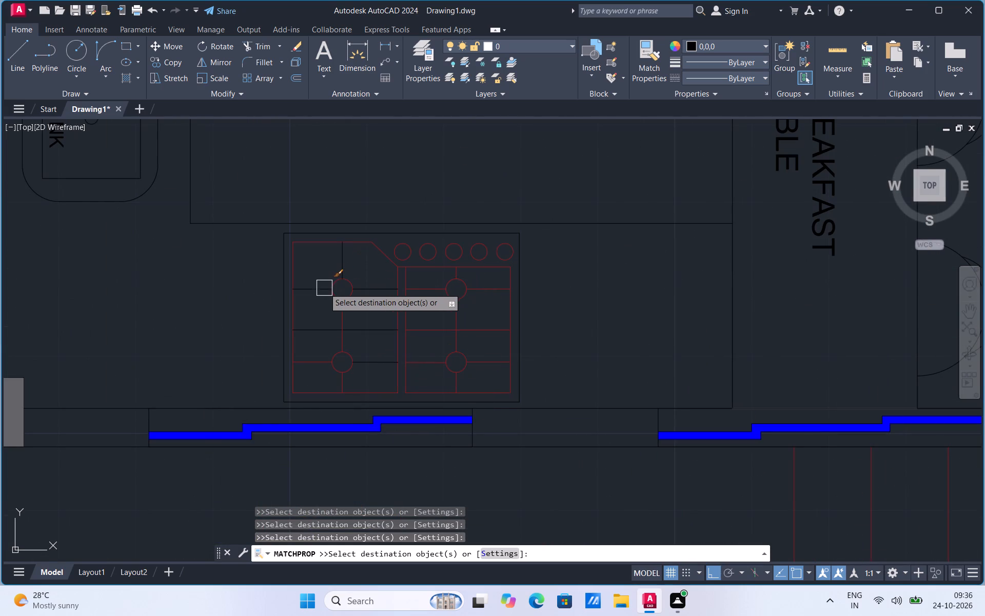
Match black onto the cooktop left half's two burner circles, remaining grate lines, and its slanted, top, left and bottom edges.
left_click_drag(345, 318, 345, 310)
left_click(380, 257)
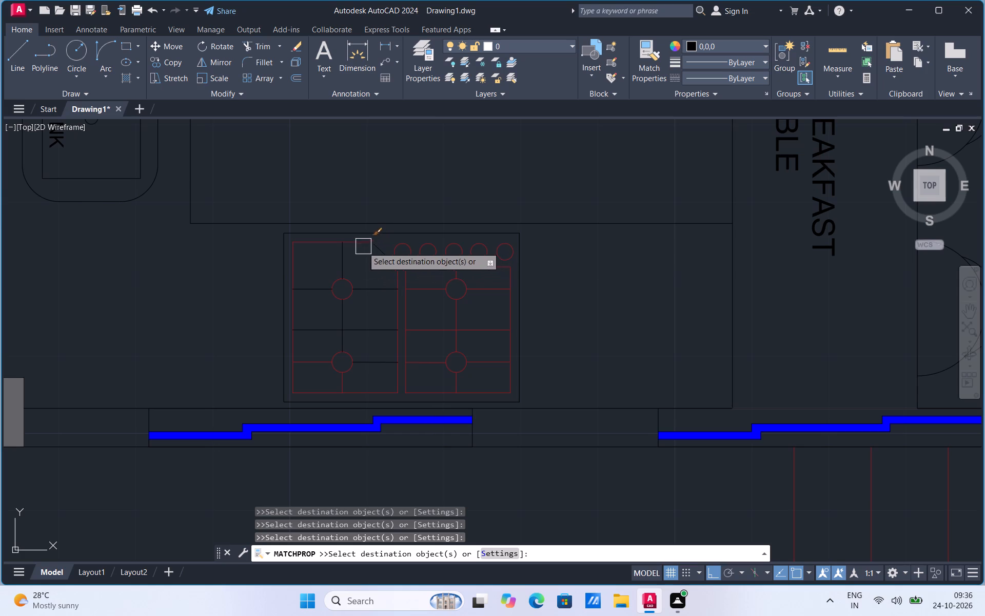
left_click(360, 248)
left_click(297, 272)
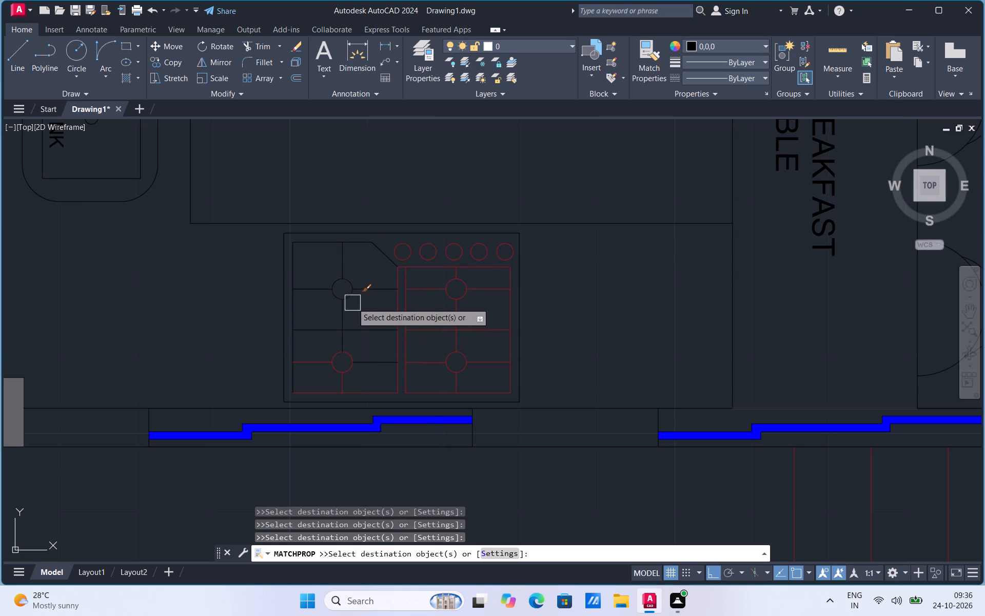
left_click_drag(352, 303, 354, 312)
left_click(357, 352)
left_click(342, 381)
left_click(311, 361)
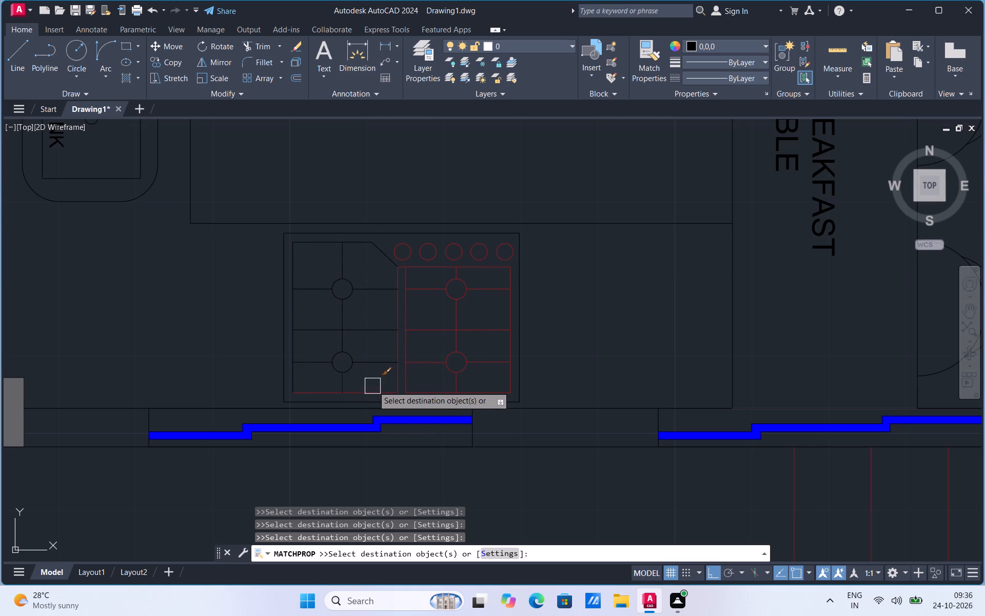
left_click(373, 386)
Match black onto the cooktop right half's left and top edges, middle and upper-left grate lines, and the five knob circles.
left_click(402, 348)
left_click(421, 332)
left_click(426, 288)
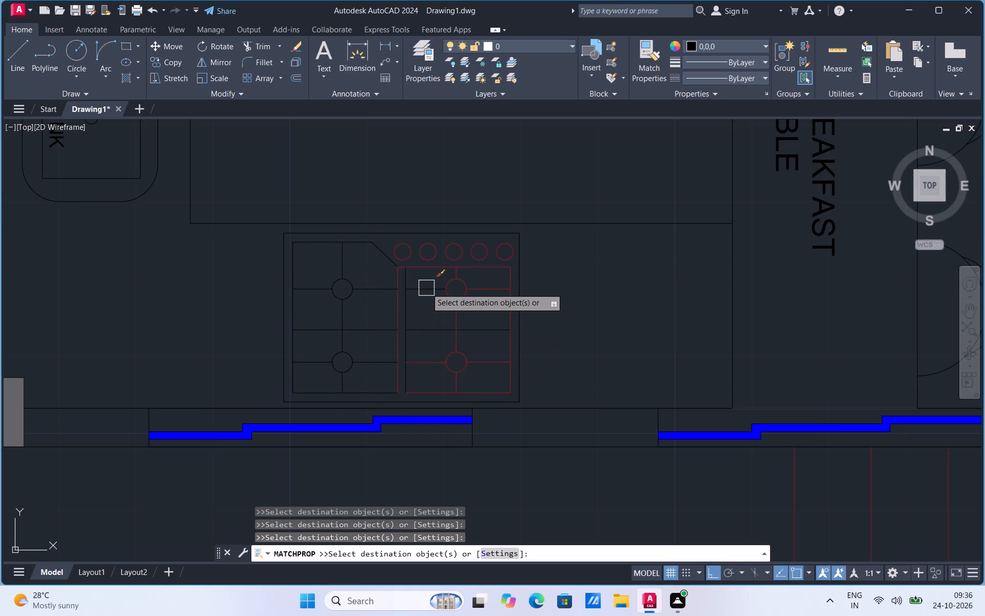
left_click(424, 273)
left_click(407, 263)
left_click(427, 259)
left_click(456, 257)
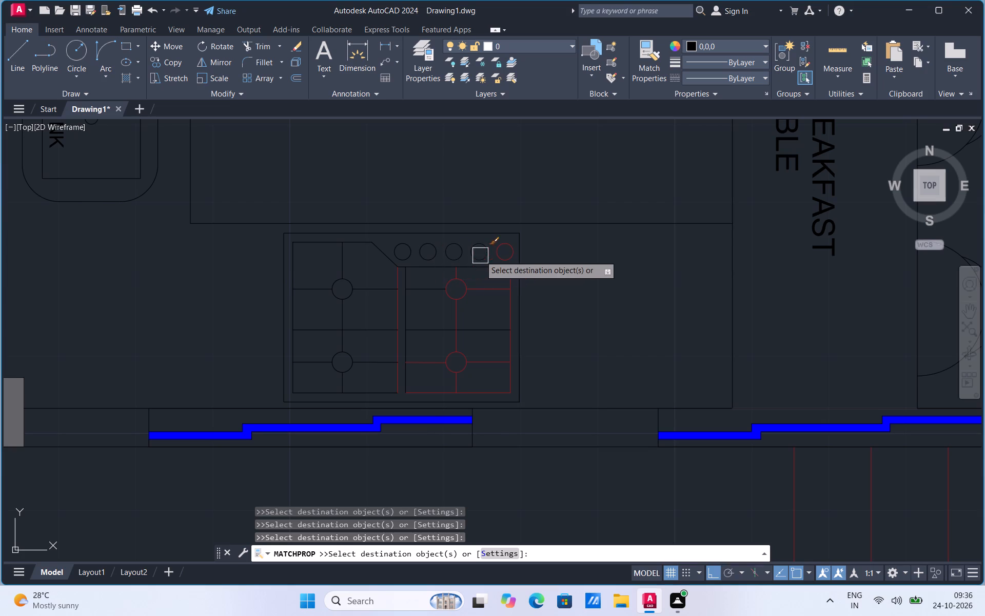
left_click(480, 256)
left_click_drag(501, 255, 501, 261)
Match black onto the right half's burner circles, remaining grate lines, bottom and right edges, and the left half's right edge.
left_click(486, 285)
left_click(451, 294)
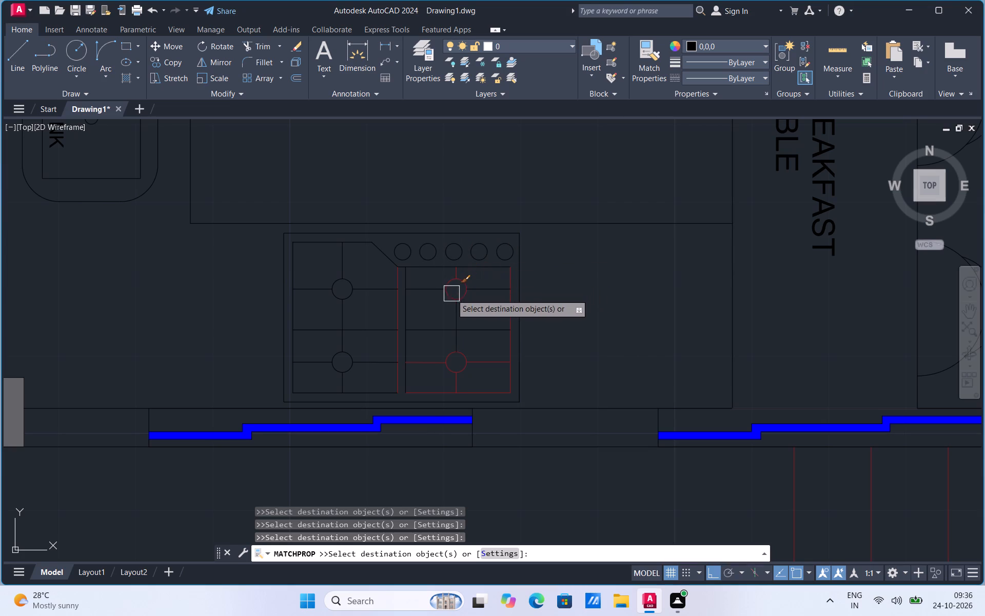
left_click(392, 313)
left_click(441, 299)
left_click_drag(458, 279, 459, 284)
left_click(482, 375)
left_click(446, 370)
left_click(426, 361)
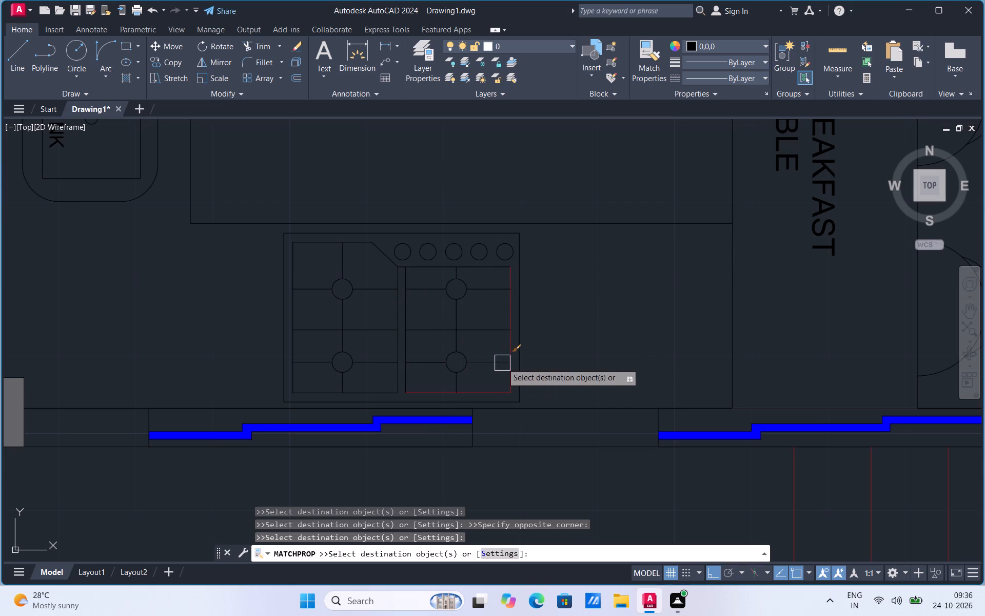
left_click(502, 363)
left_click_drag(477, 390, 476, 385)
left_click(510, 317)
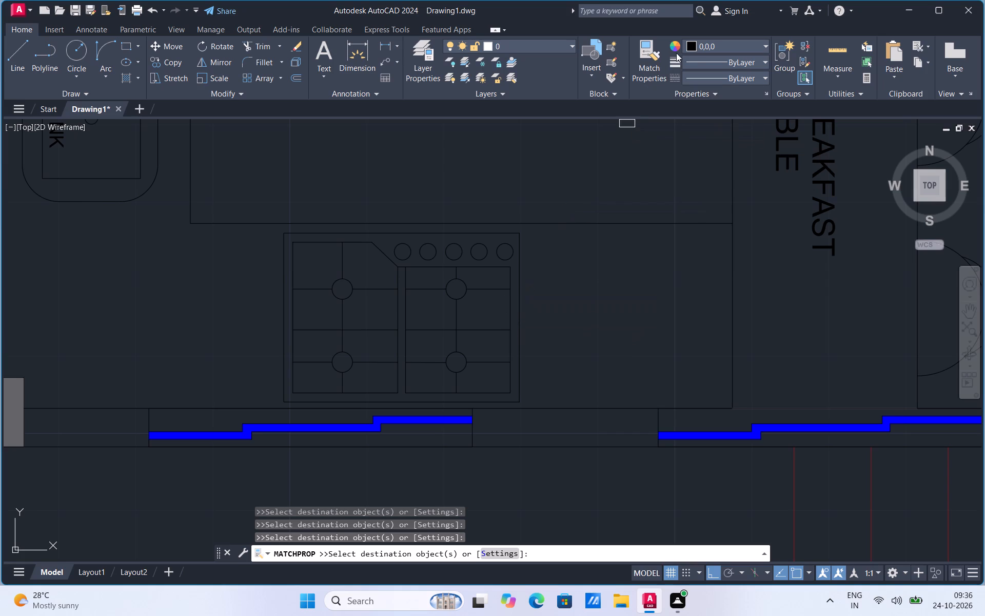
Set the current colour to 169,83,160 and draw a short vertical sample line beside the cooktop.
left_click(693, 49)
left_click(742, 114)
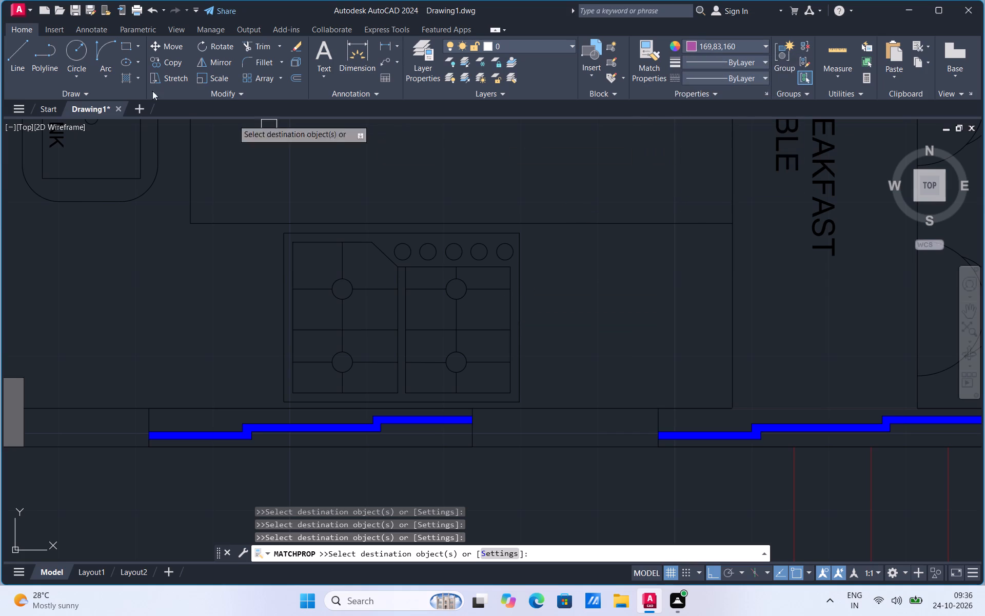
left_click(14, 65)
left_click(143, 344)
left_click(135, 240)
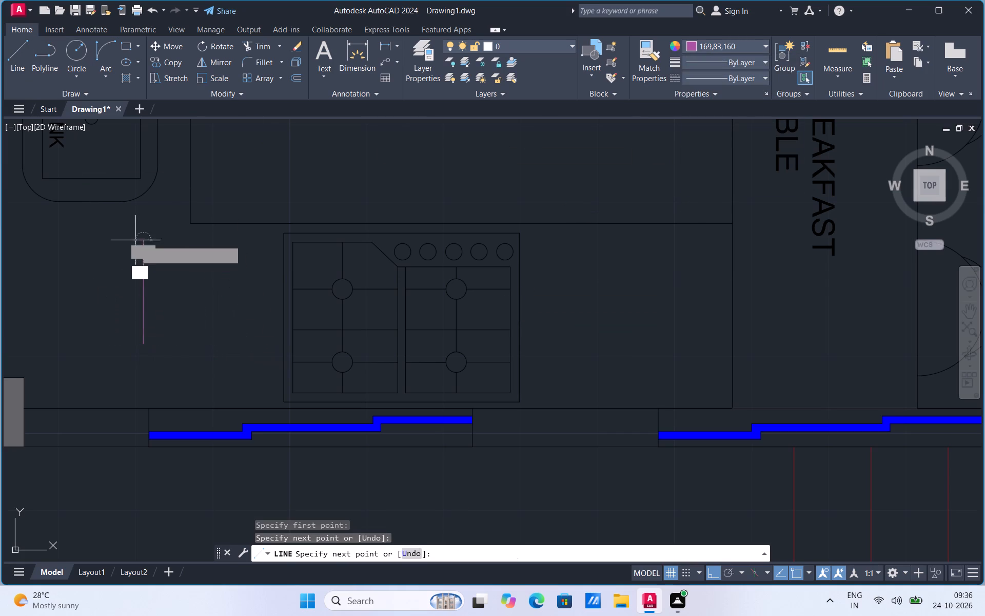
Match the purple sample line's properties onto the grate lines of the cooktop's left half.
left_click(645, 68)
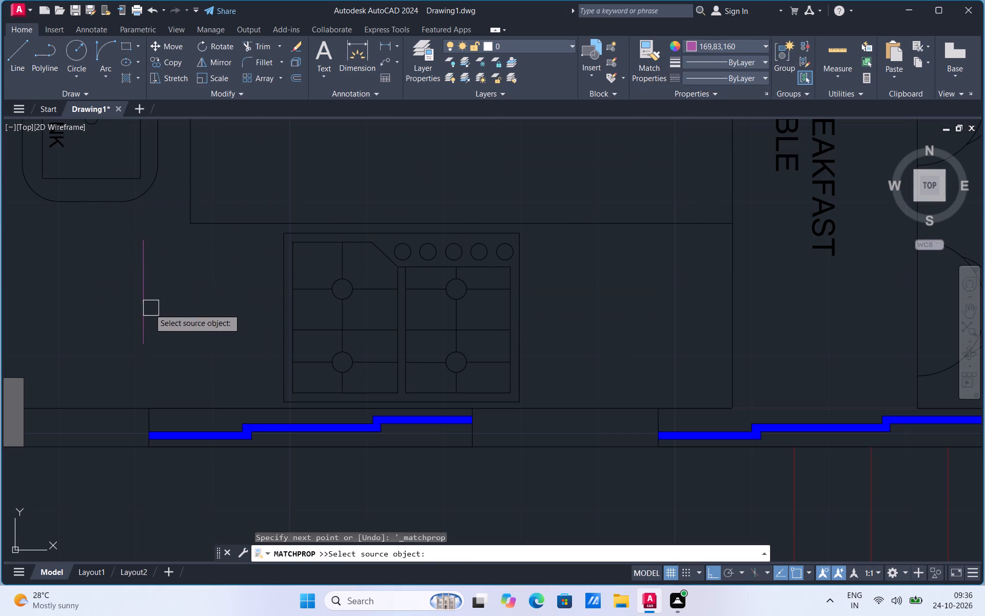
left_click(143, 311)
left_click(348, 259)
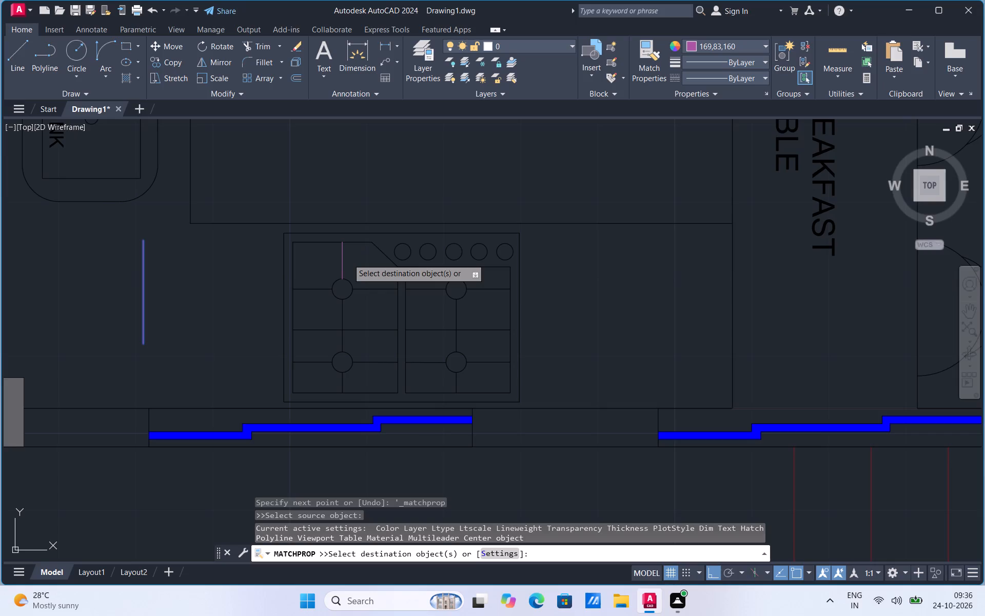
left_click_drag(367, 286, 367, 291)
left_click(367, 325)
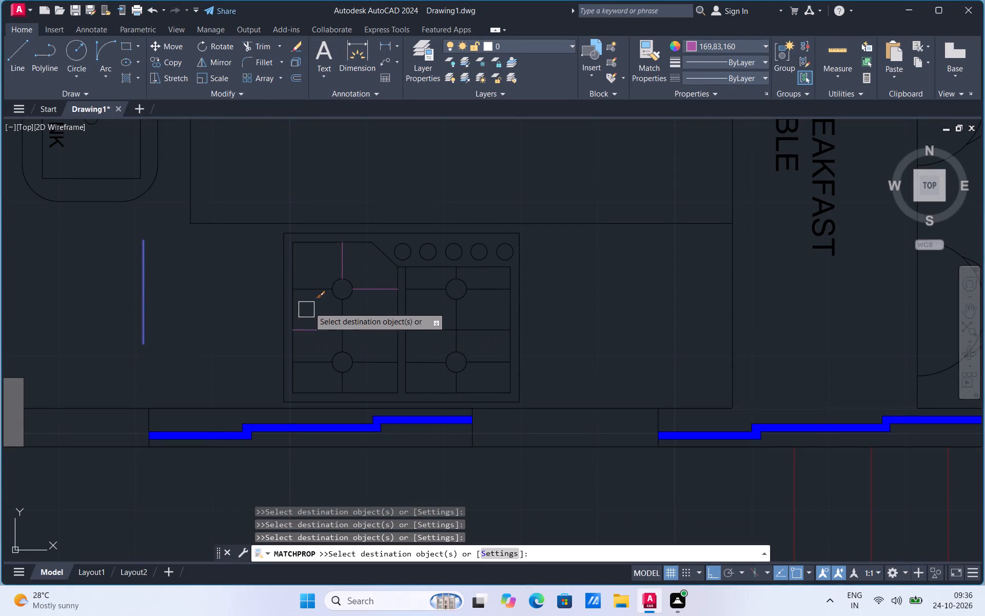
left_click(317, 293)
left_click(339, 313)
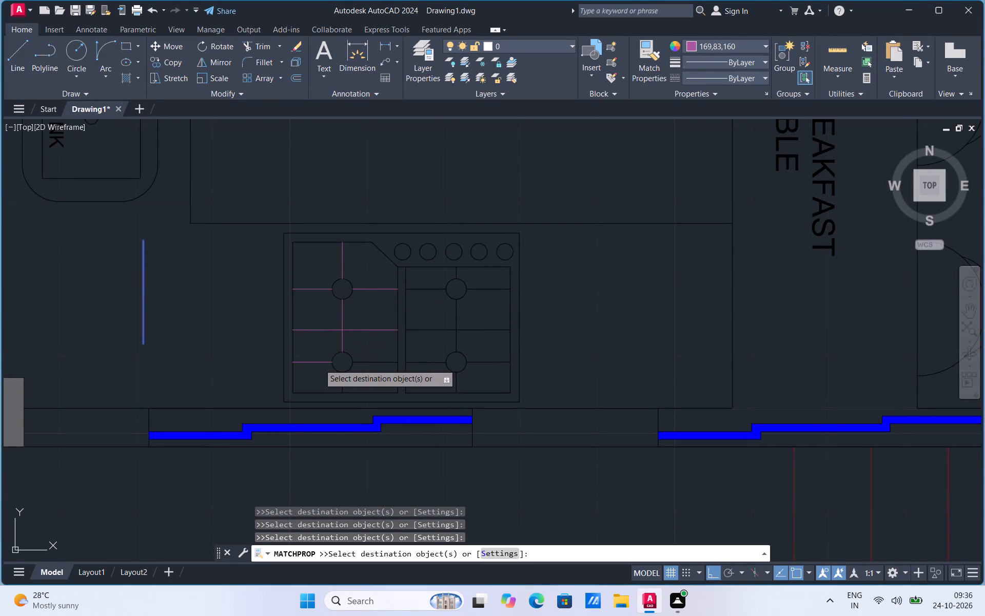
left_click(319, 364)
left_click(342, 385)
left_click(364, 364)
Match purple onto the left half's burner circles and right, slanted and top edges, and the right half's left and top edges, middle and upper-left grate lines.
scroll(357, 373, "up", 1)
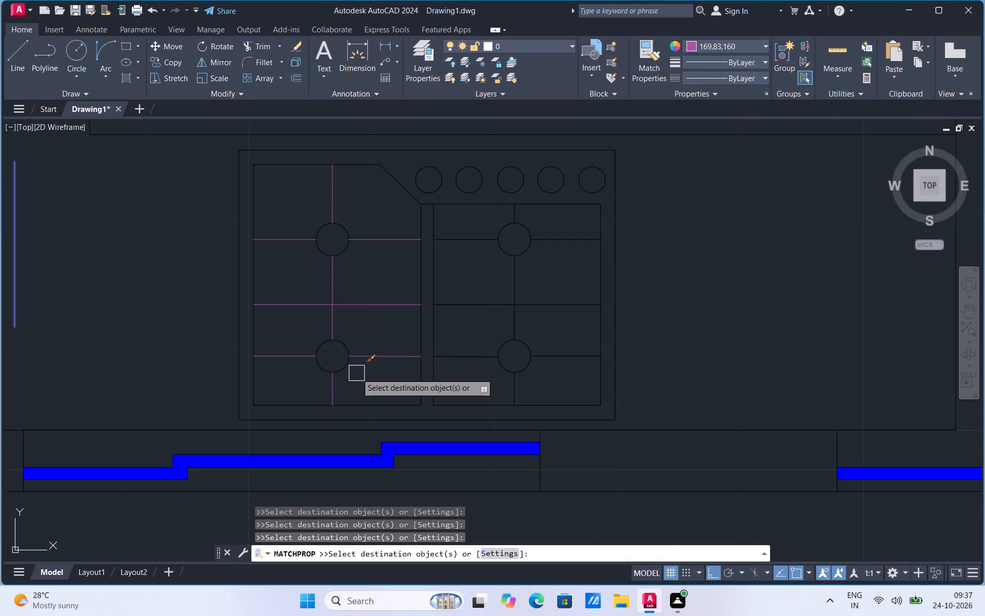
left_click(347, 370)
left_click(426, 330)
left_click(420, 335)
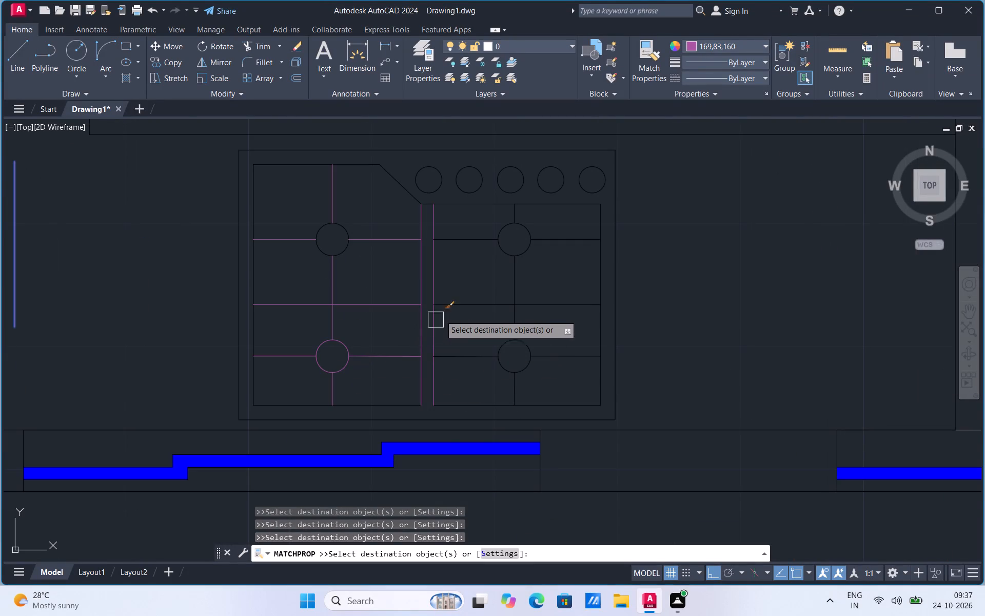
left_click(462, 301)
left_click(475, 240)
left_click(476, 206)
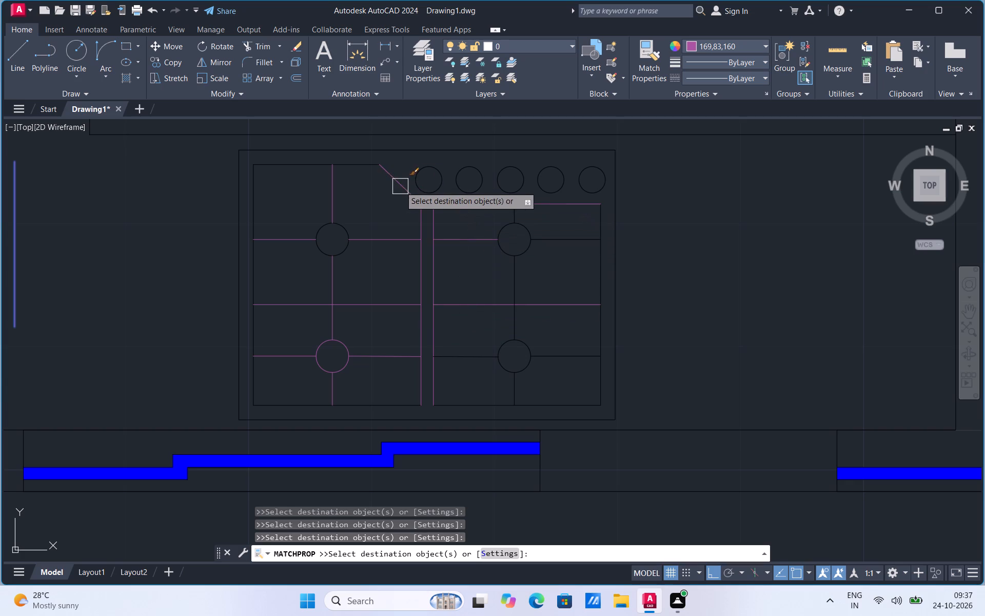
left_click(400, 186)
left_click(348, 169)
left_click(317, 230)
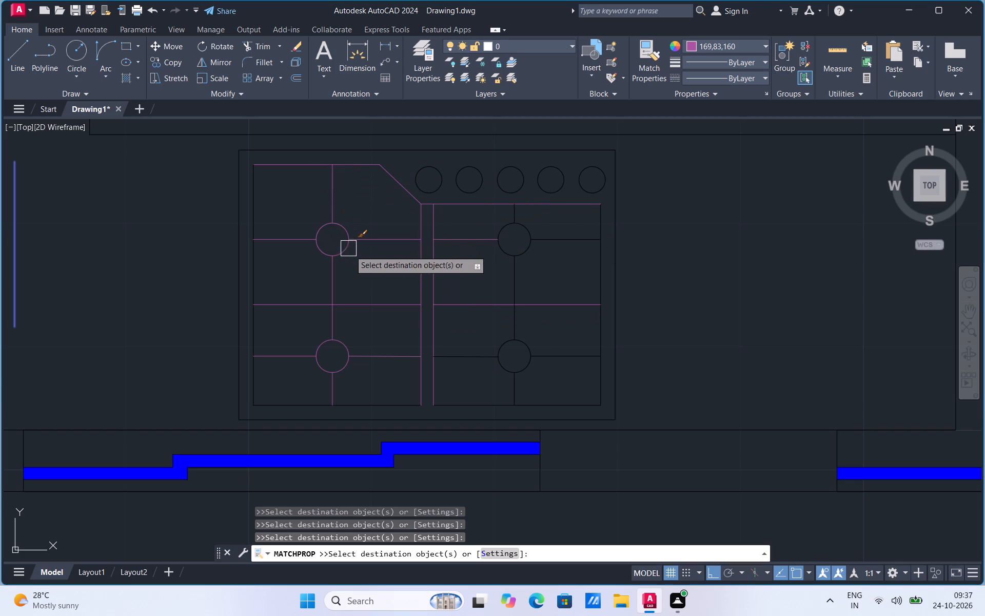
Match purple onto the right half's upper burner circle and upper-right grate line, the five knob circles, and the cooktop's outer frame.
left_click(499, 248)
left_click(443, 180)
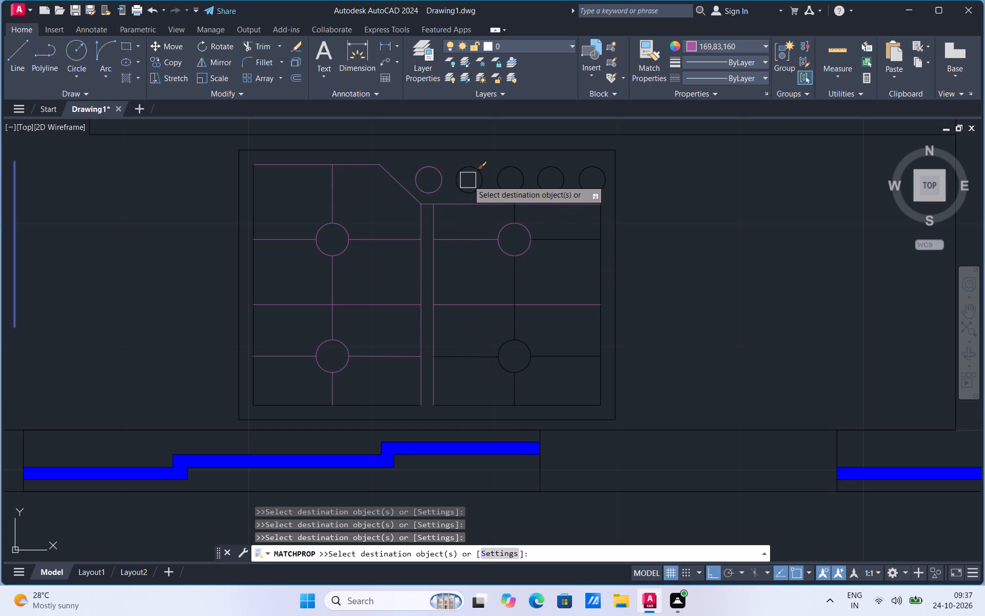
left_click_drag(468, 180, 462, 197)
left_click(461, 198)
left_click(501, 192)
left_click(544, 191)
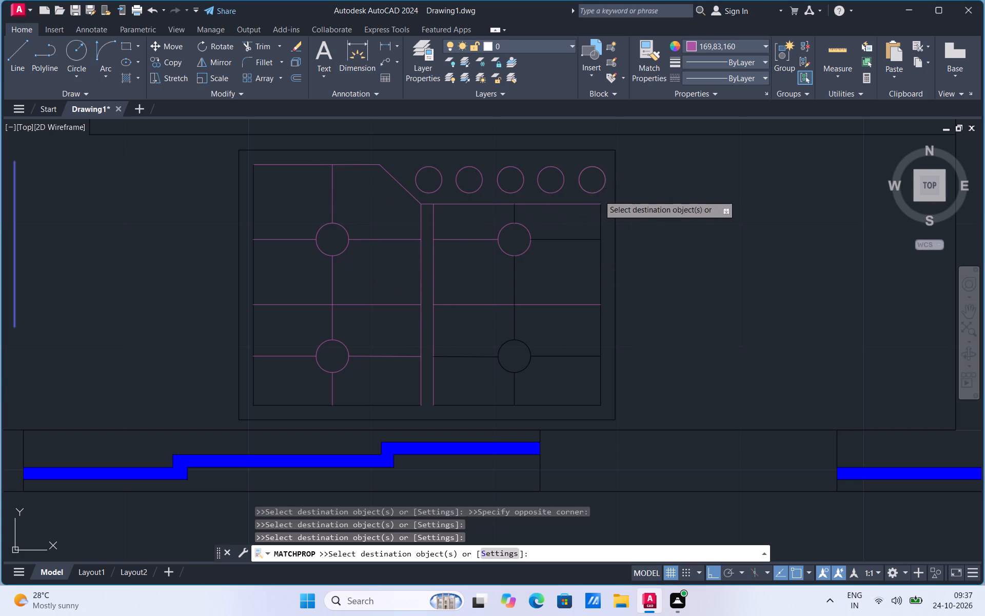
left_click(599, 195)
left_click(615, 202)
left_click(606, 234)
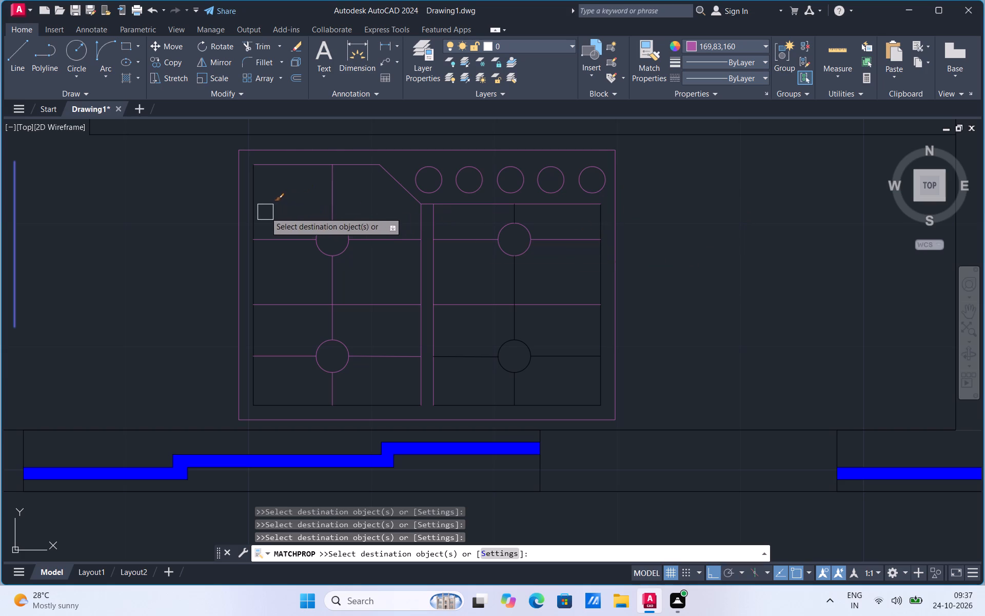
Match purple onto the left half's left and bottom edges, and the right half's bottom and right edges, lower burner circle and remaining central and lower grate lines.
left_click(254, 224)
left_click(445, 399)
left_click(450, 358)
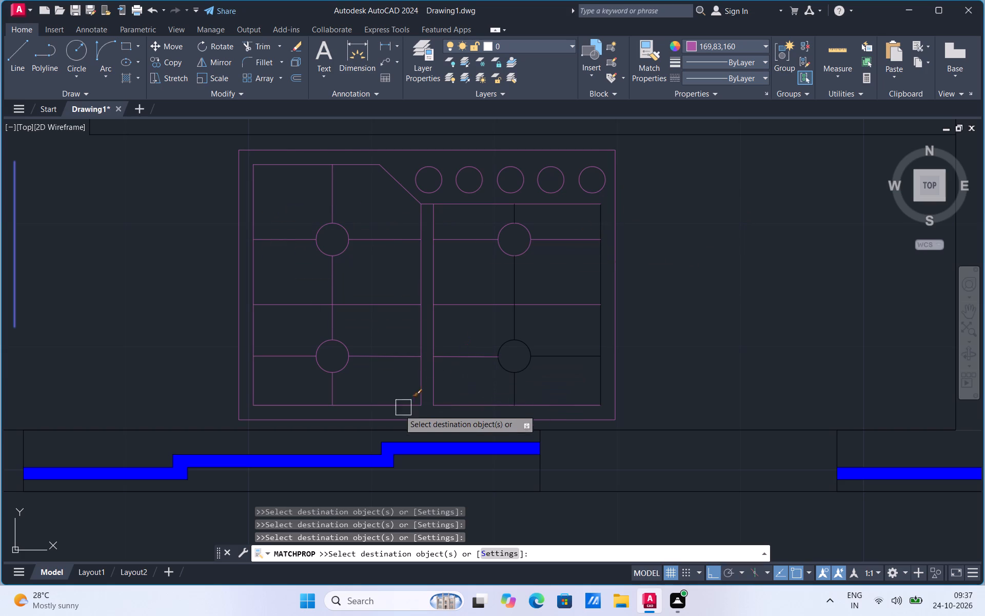
left_click(384, 409)
left_click(526, 351)
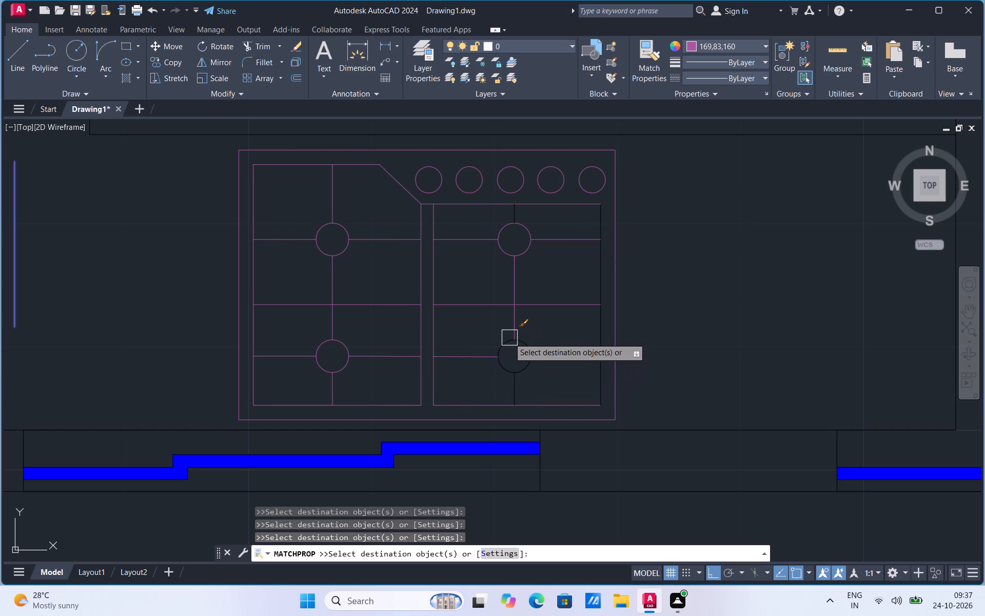
left_click(504, 344)
left_click_drag(514, 331, 515, 339)
left_click(521, 395)
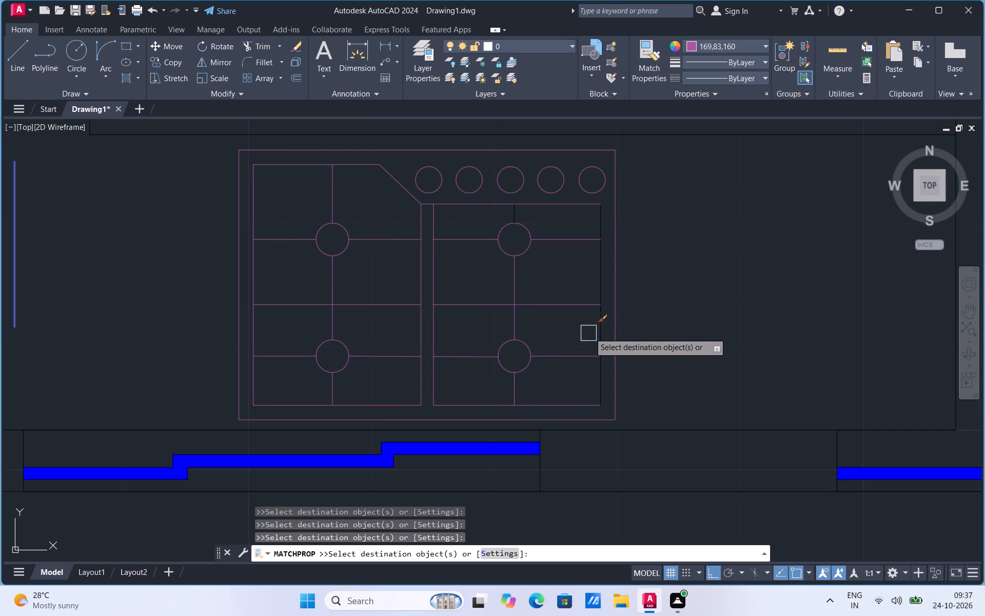
left_click(596, 332)
Match purple onto the kitchen's bottom wall outlines beside and between the two windows, including the vertical lines at the window ends.
scroll(410, 336, "down", 1)
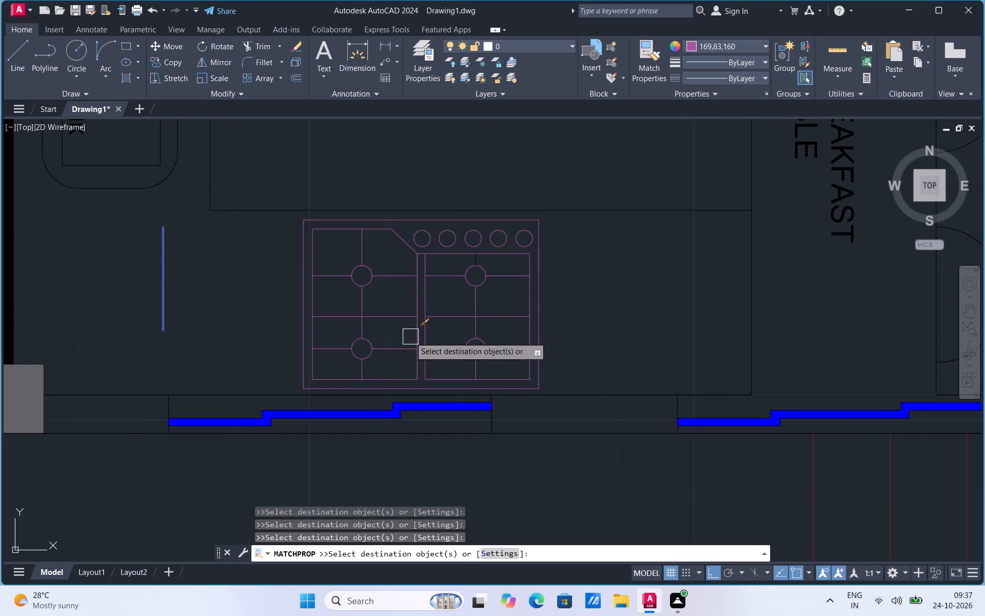
scroll(405, 334, "down", 1)
left_click(229, 370)
left_click(224, 393)
scroll(271, 380, "up", 2)
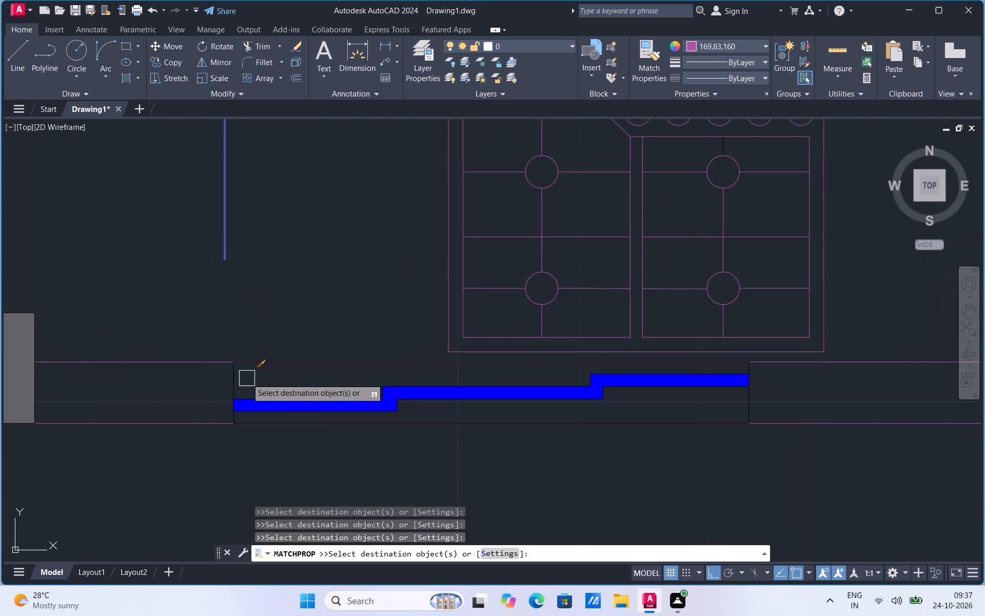
left_click(235, 381)
scroll(234, 375, "down", 2)
scroll(497, 384, "up", 2)
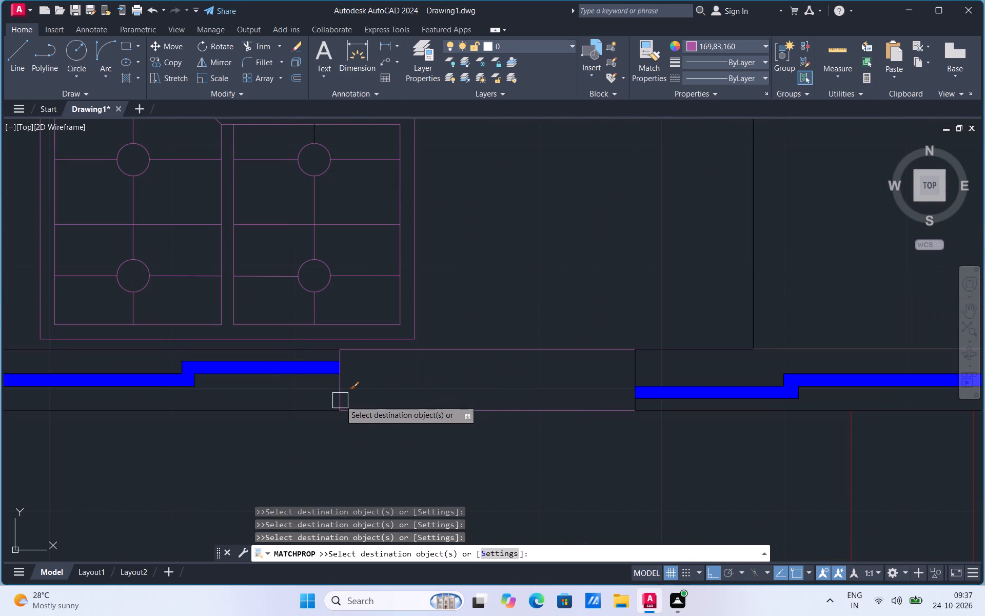
left_click(339, 400)
left_click(633, 365)
left_click(744, 314)
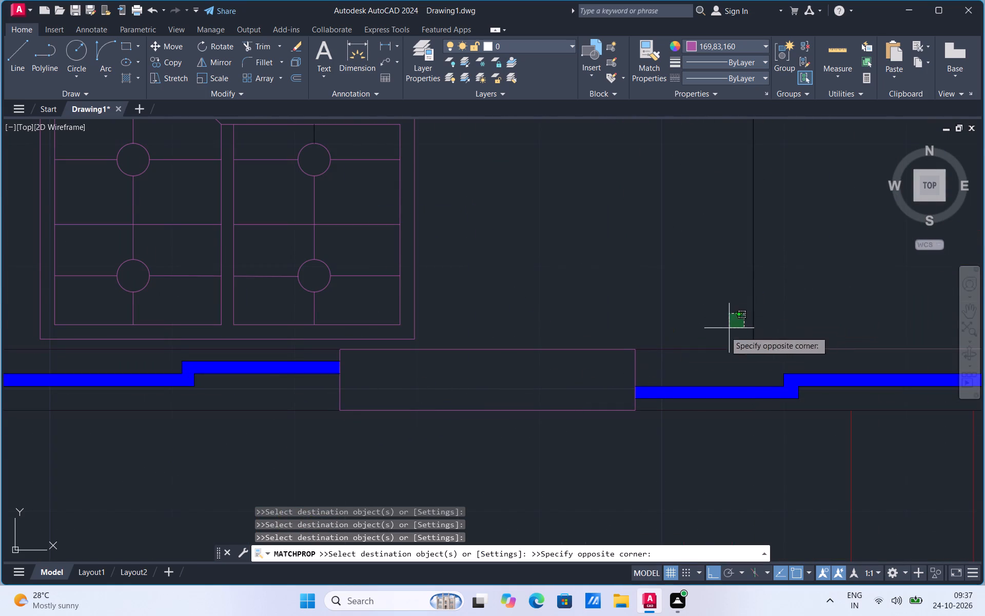
left_click(624, 288)
Match purple onto the rectangular appliance in the kitchen's upper-left corner, including the three edges of its projecting handle.
scroll(513, 372, "down", 3)
scroll(495, 414, "down", 1)
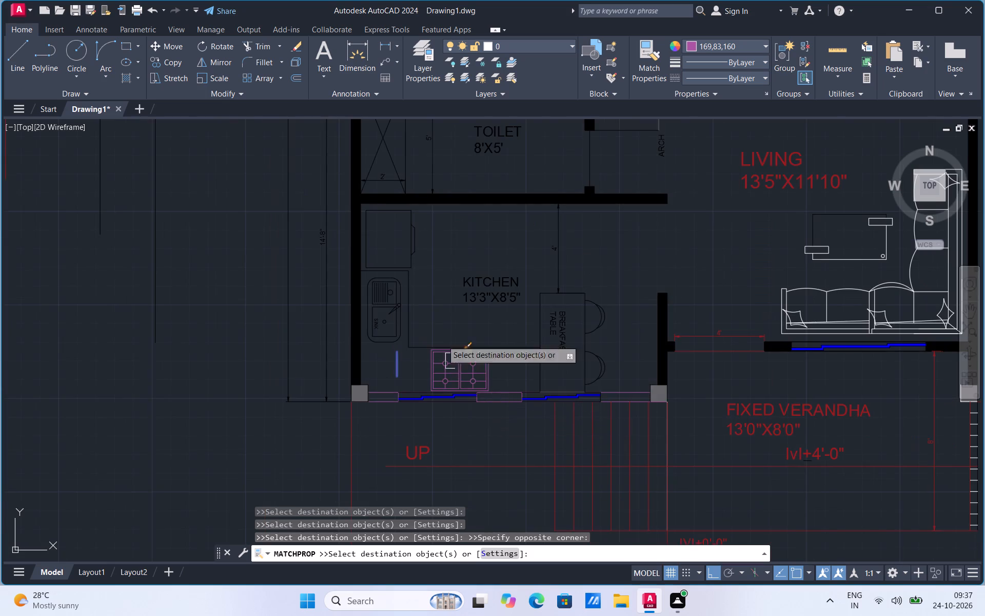
scroll(417, 214, "up", 3)
left_click(383, 210)
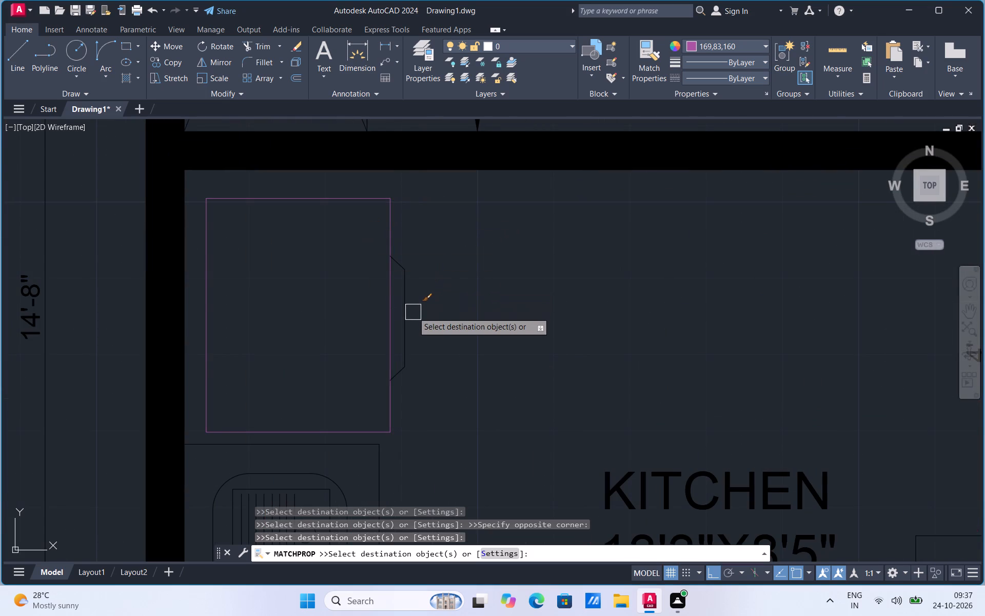
scroll(409, 315, "up", 2)
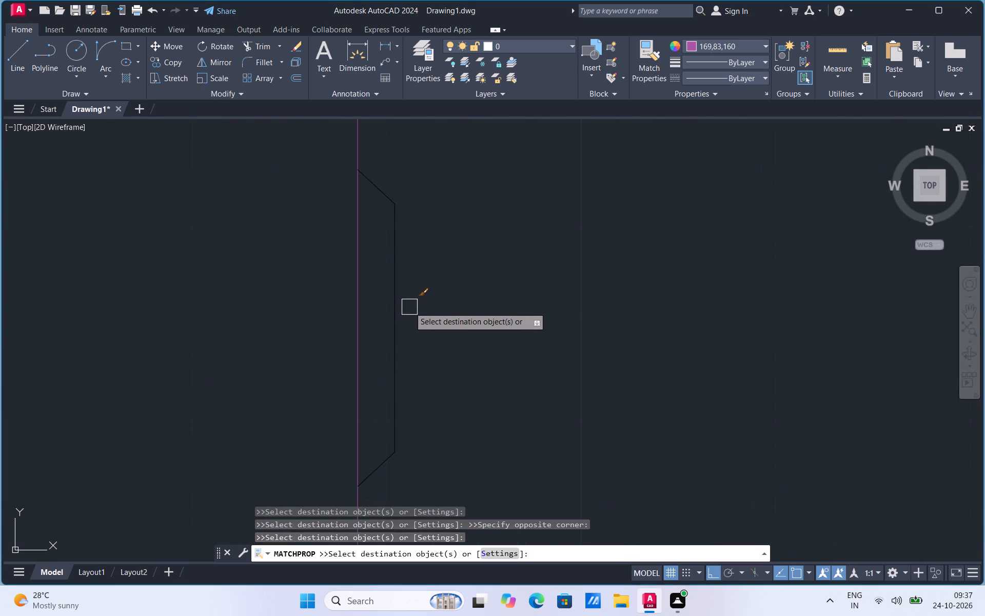
left_click(389, 300)
left_click(380, 202)
scroll(396, 282, "down", 1)
scroll(387, 356, "up", 1)
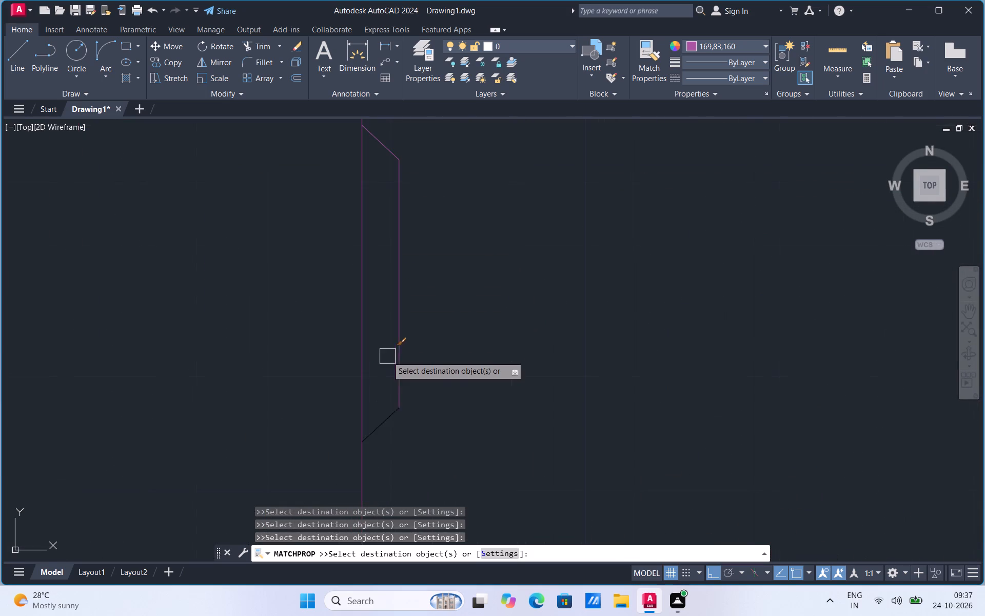
left_click(389, 423)
Match purple onto the right and top edges of the kitchen counter around the sink.
scroll(446, 322, "down", 3)
left_click(422, 436)
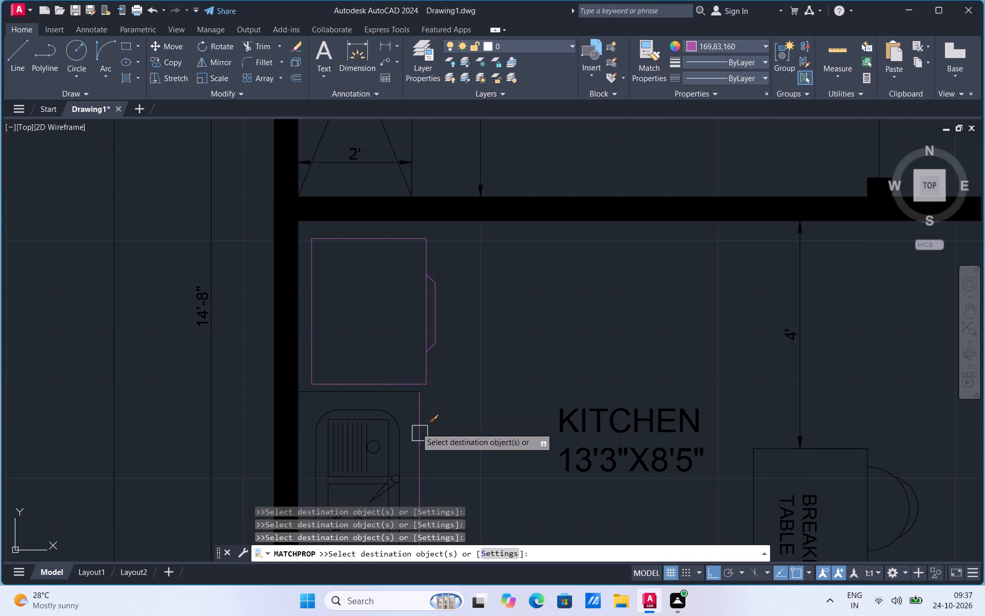
left_click(382, 392)
Match purple onto the sink's lower basin rectangle and its rounded outer rim along the bottom, left, top and right sides.
scroll(381, 352, "down", 2)
scroll(390, 419, "up", 3)
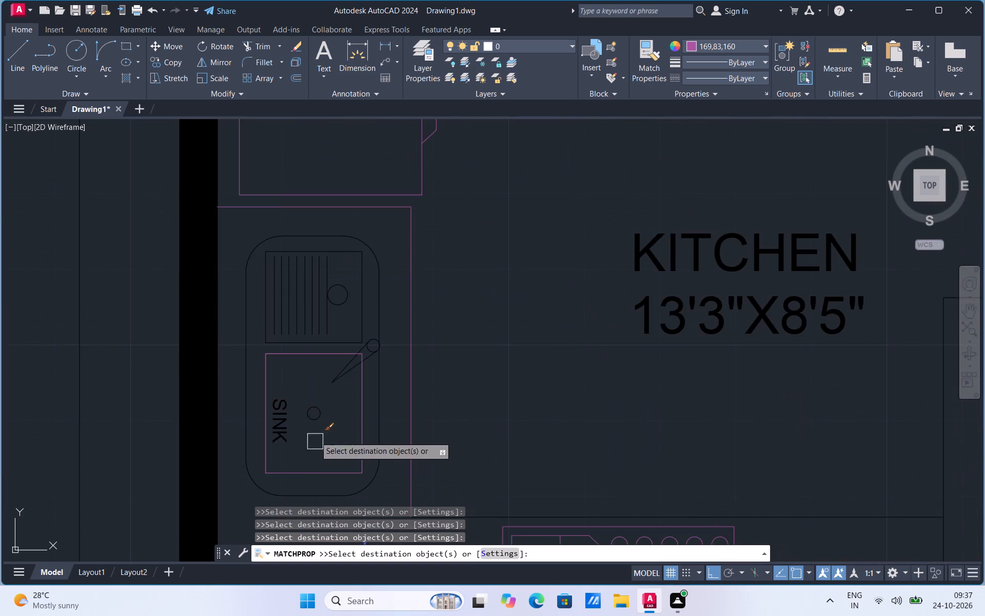
scroll(315, 400, "down", 2)
scroll(295, 445, "up", 2)
left_click(335, 410)
left_click(323, 431)
left_click(286, 422)
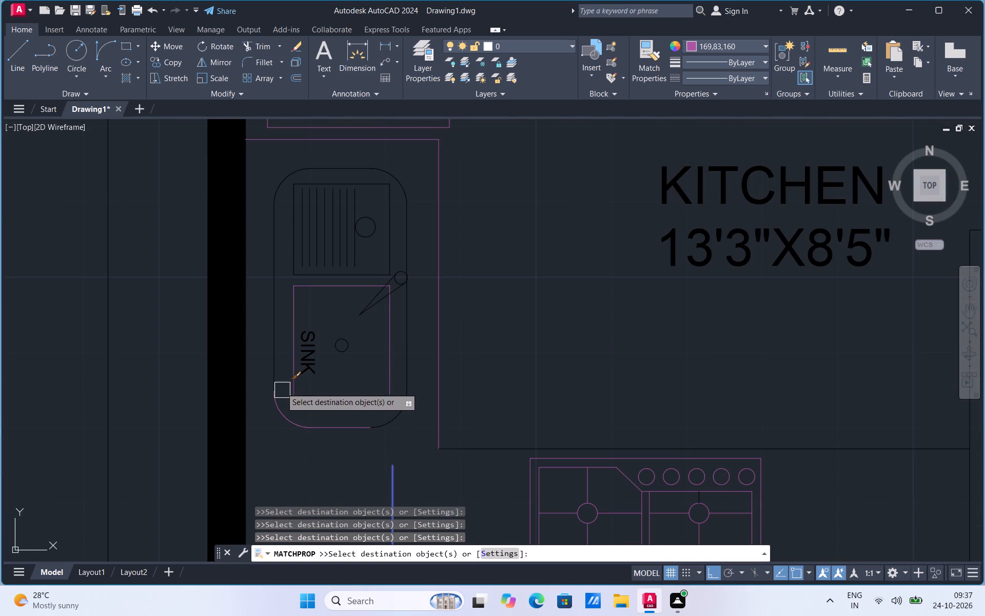
left_click(279, 362)
left_click(281, 183)
left_click(340, 168)
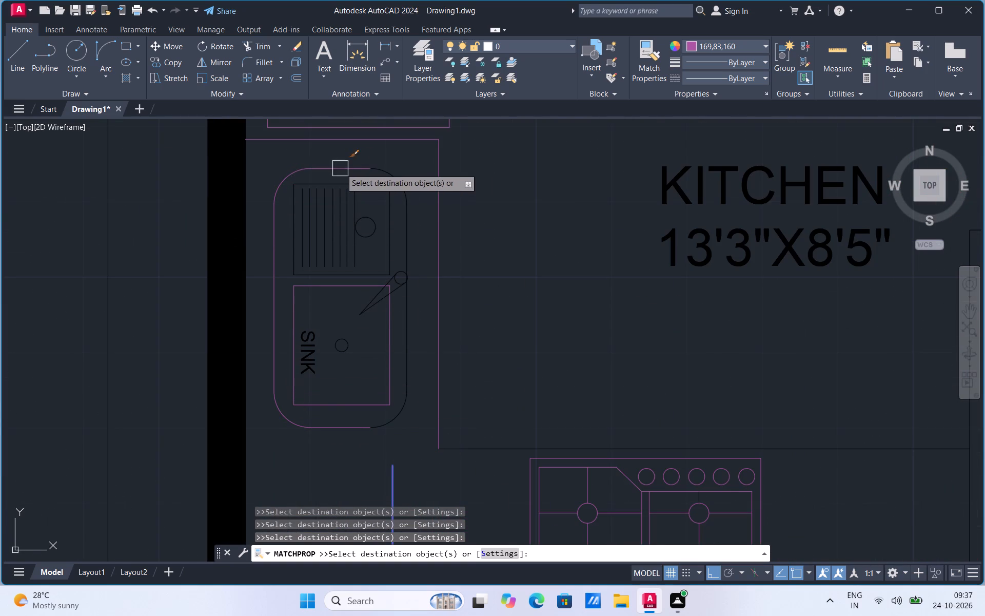
left_click_drag(405, 180, 405, 189)
left_click(406, 222)
Match purple onto the sink's upper basin outline and the rightmost and leftmost drainboard lines.
left_click(387, 232)
left_click_drag(374, 186, 373, 197)
left_click(370, 272)
left_click(363, 259)
left_click(350, 248)
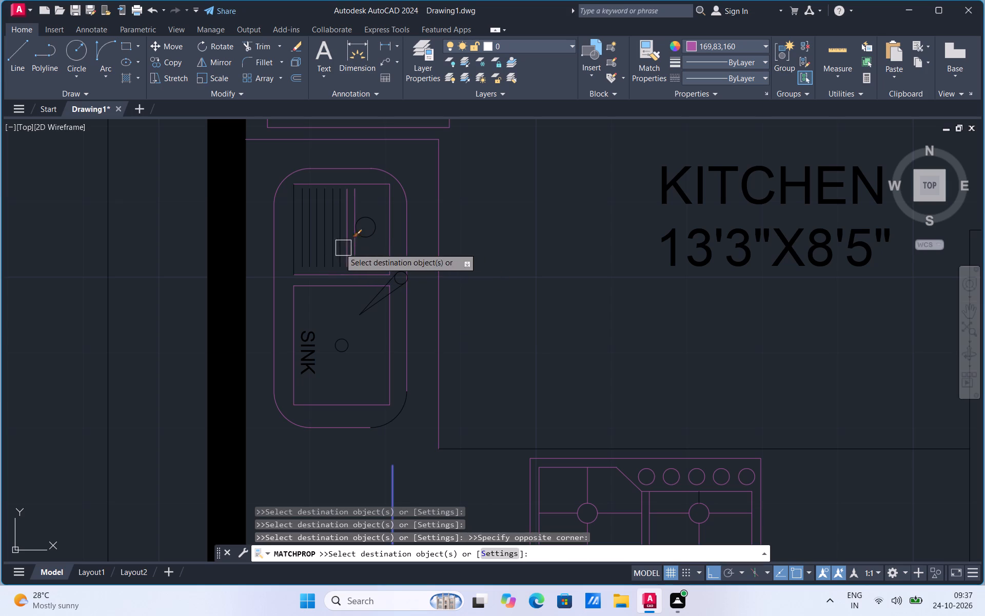
left_click(297, 253)
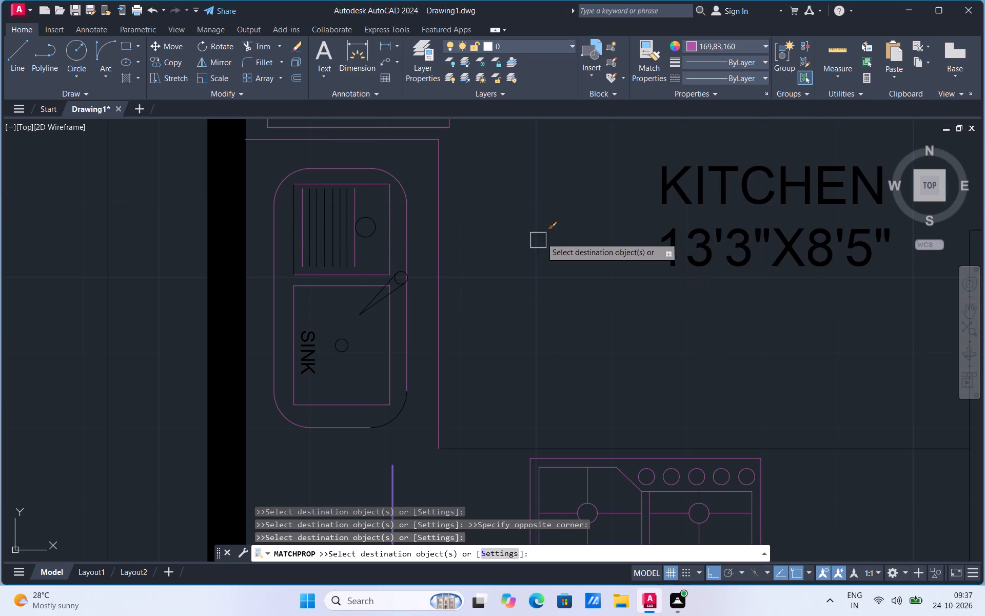
Match purple onto the toilet's vertical partition line, the two crossing diagonals, and the 2', 8' and 5' dimensions.
scroll(416, 335, "down", 6)
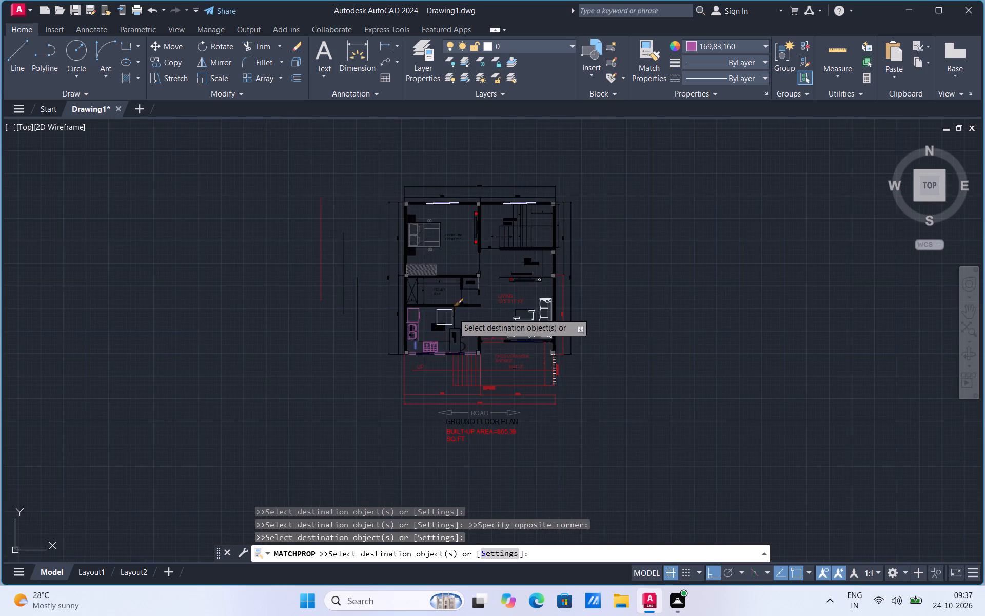
scroll(462, 303, "up", 2)
scroll(478, 413, "down", 1)
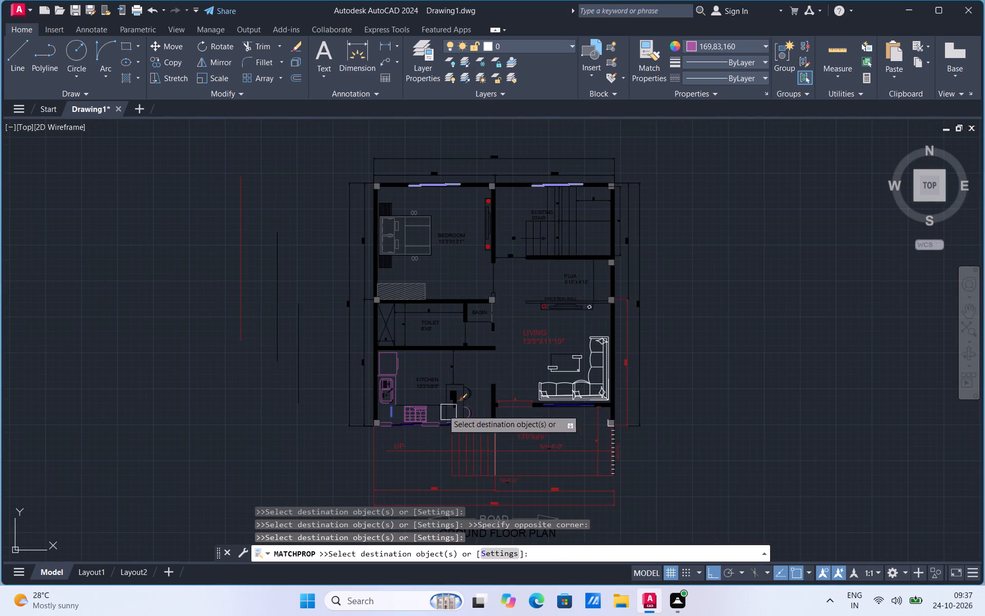
scroll(391, 350, "up", 3)
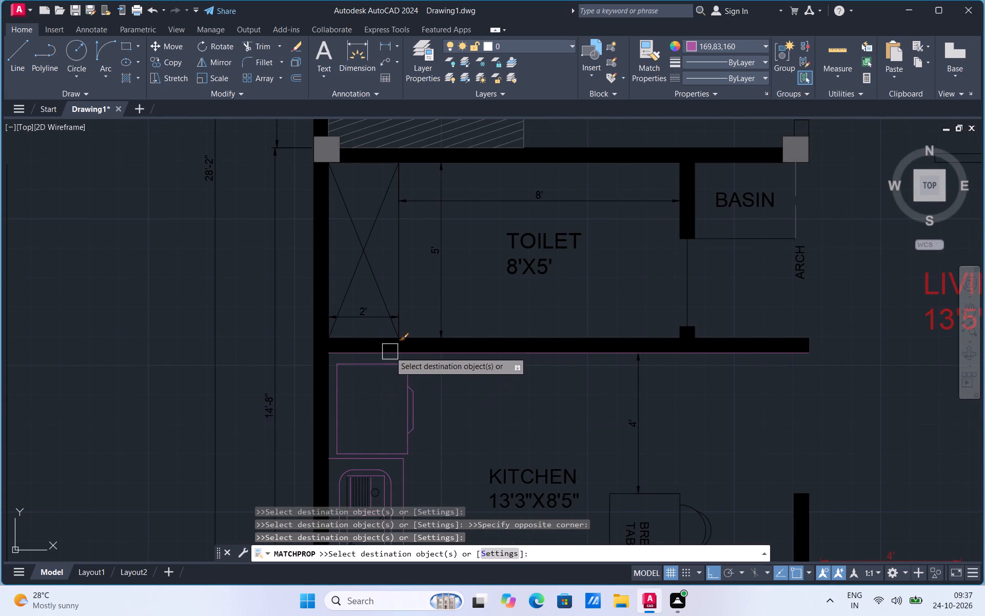
left_click(403, 301)
left_click(372, 273)
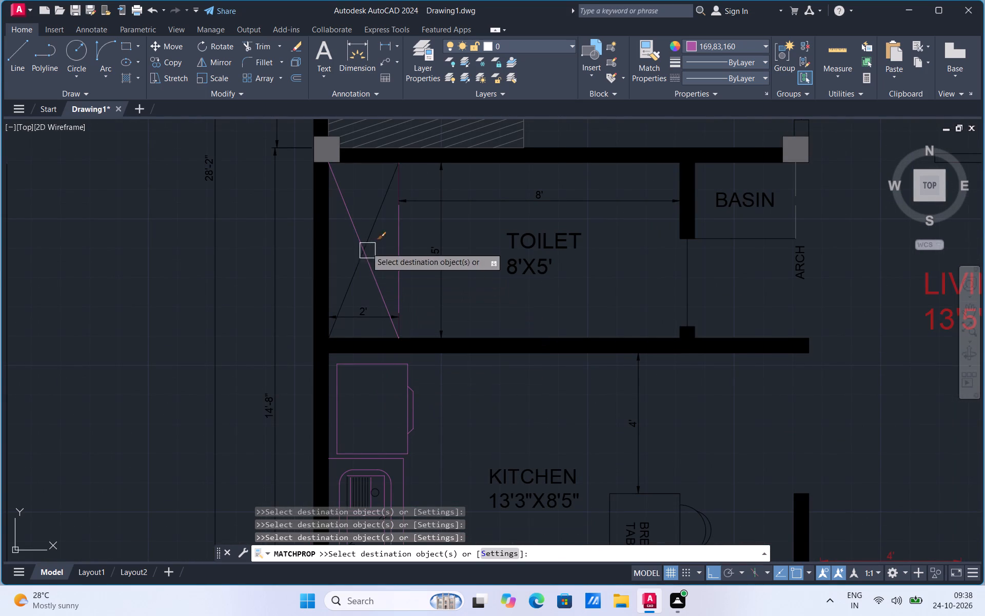
left_click_drag(379, 216, 378, 224)
left_click(366, 311)
left_click(469, 203)
left_click(440, 248)
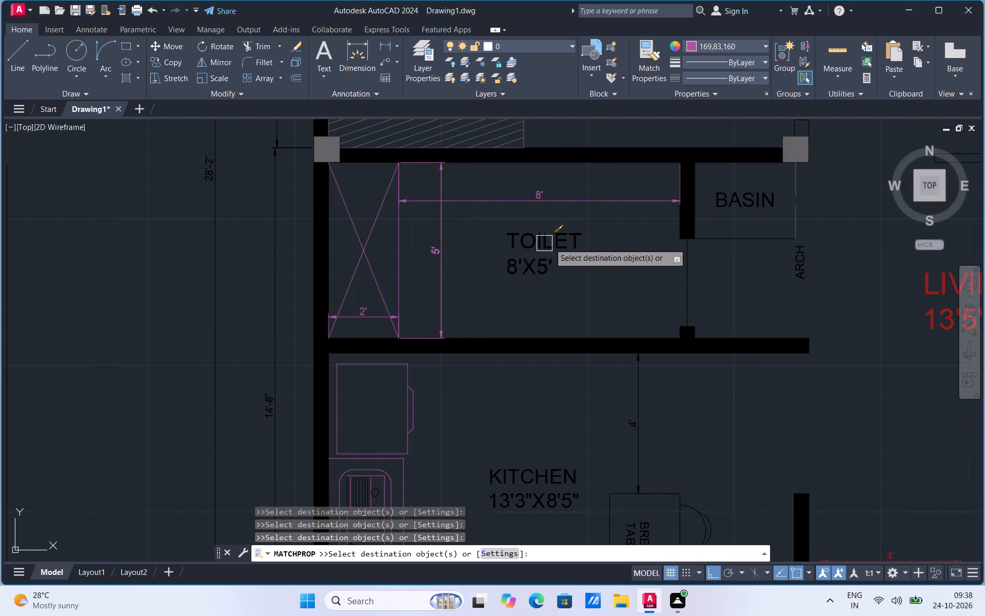
Match purple onto the TOILET label, its 8'X5' size text, the toilet door line and the ARCH label.
left_click(551, 244)
left_click(520, 275)
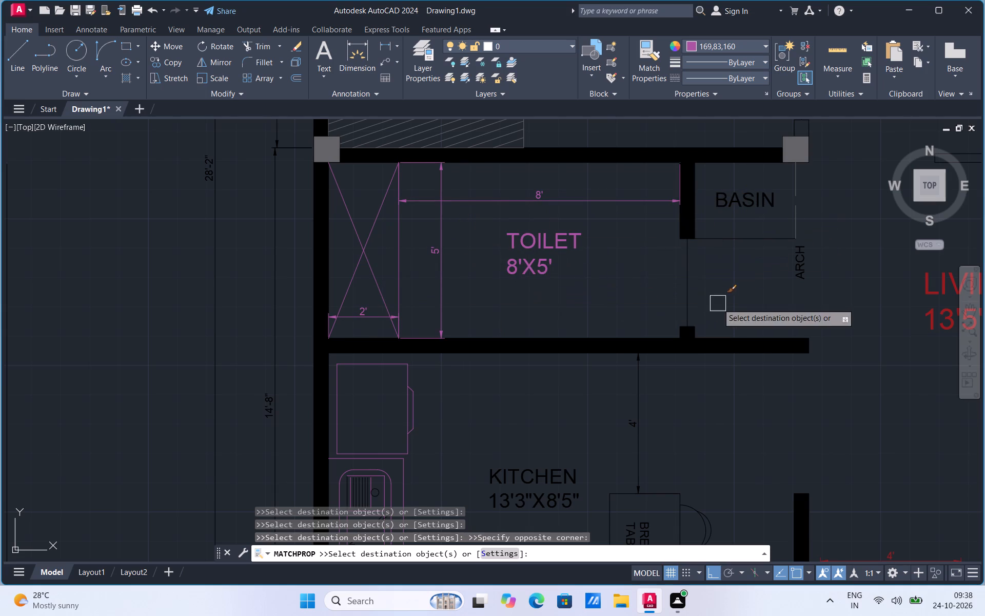
left_click(687, 290)
left_click_drag(746, 201, 749, 206)
left_click(806, 272)
left_click(803, 273)
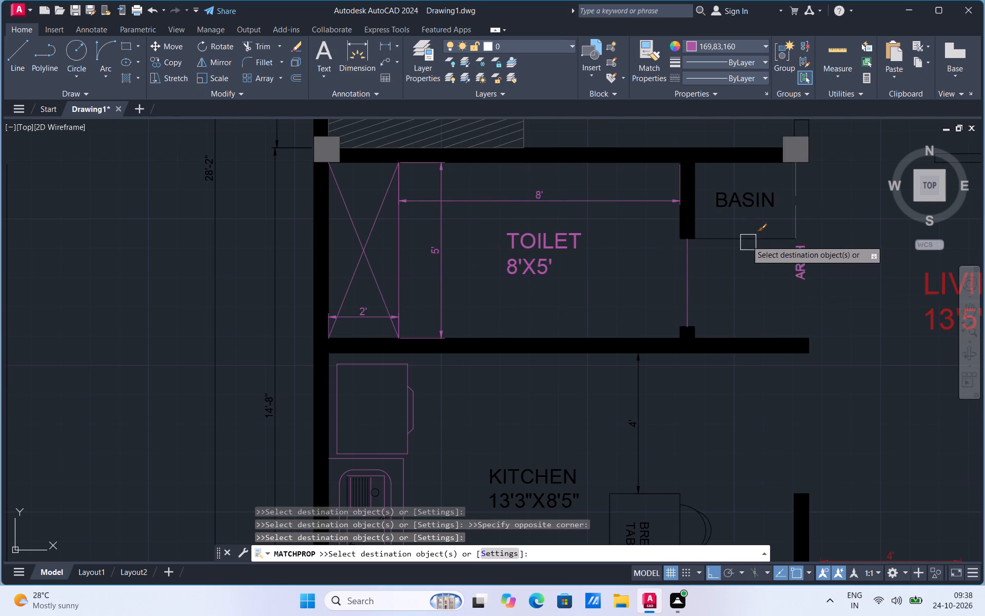
Match purple onto the basin's lower edge line, the BASIN label, the KITCHEN 13'3"X8'5" label and the kitchen's 4' dimension.
left_click(746, 239)
left_click(745, 207)
left_click(627, 404)
left_click(530, 497)
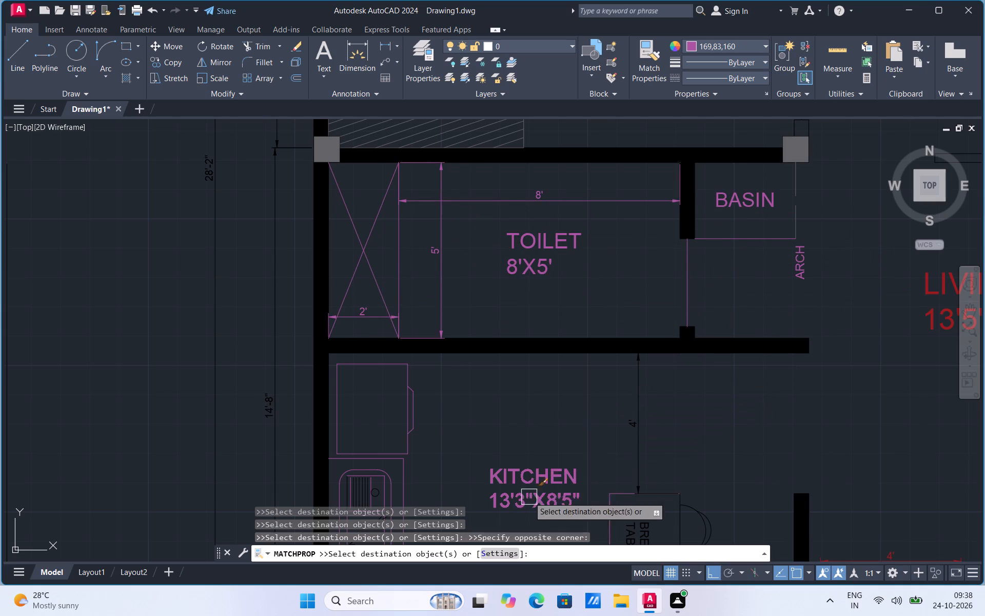
left_click(636, 413)
Match purple onto the exterior dimensions along the plan's west side: the 14'-8" one, the one above it and the overall 28'-2".
scroll(510, 407, "down", 1)
left_click(366, 386)
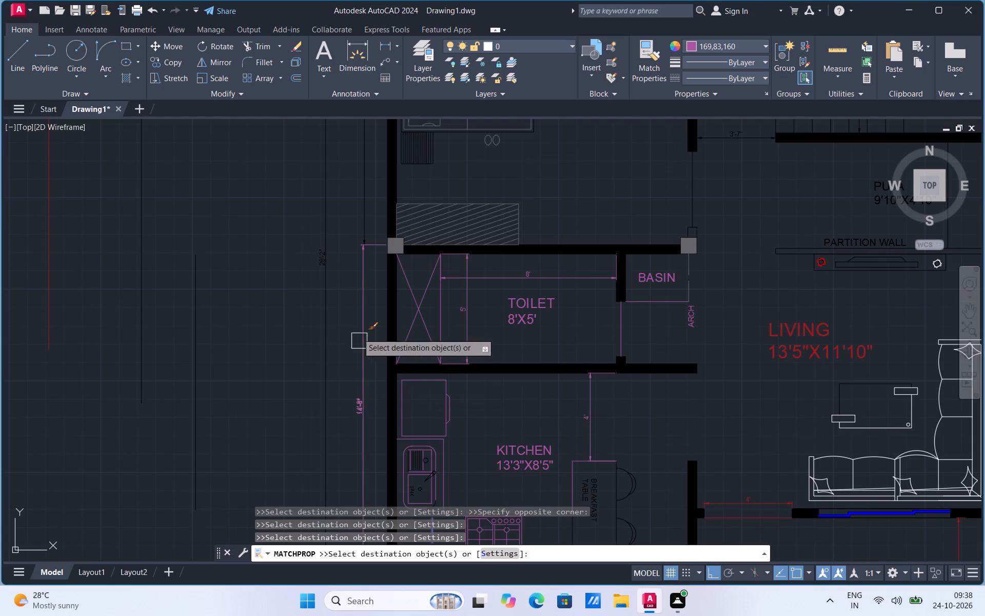
left_click(360, 210)
left_click(323, 258)
Match purple onto the overall and two partial dimensions above the plan, and the stair, upper and overall dimensions on the east side.
scroll(322, 260, "down", 2)
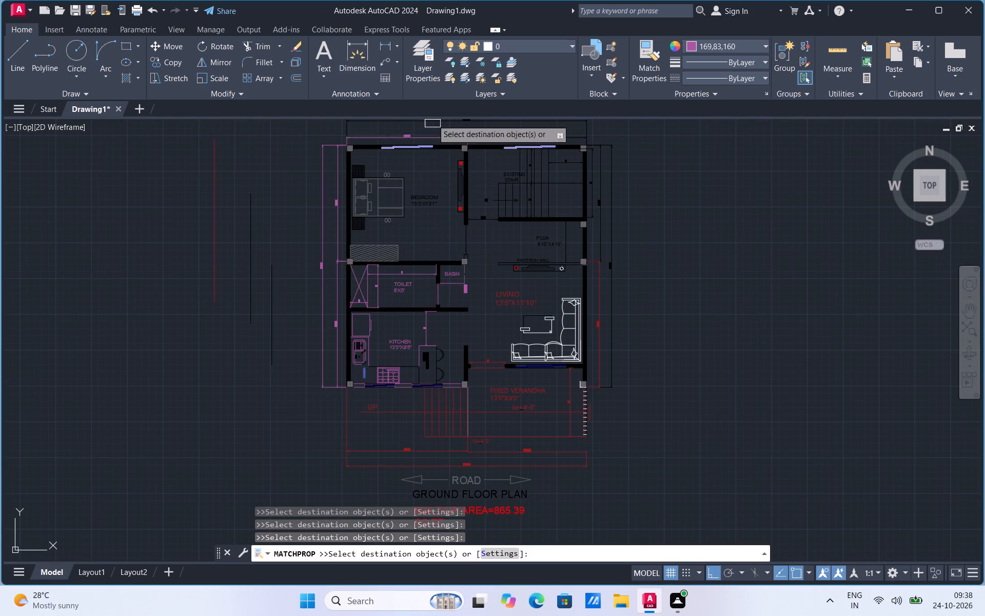
scroll(436, 307, "down", 2)
scroll(456, 207, "up", 3)
left_click(420, 316)
left_click(398, 341)
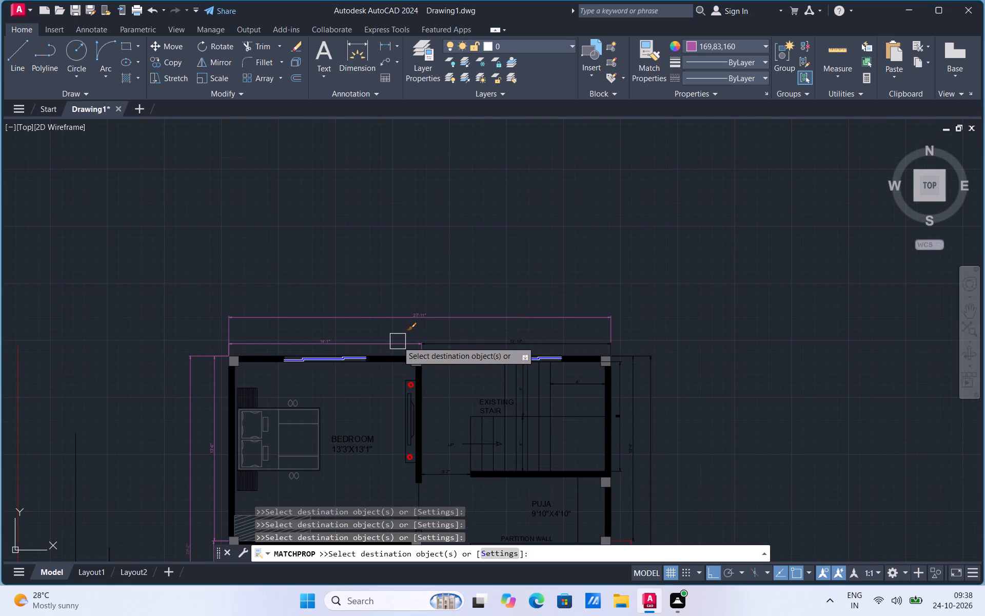
left_click(451, 343)
left_click(622, 408)
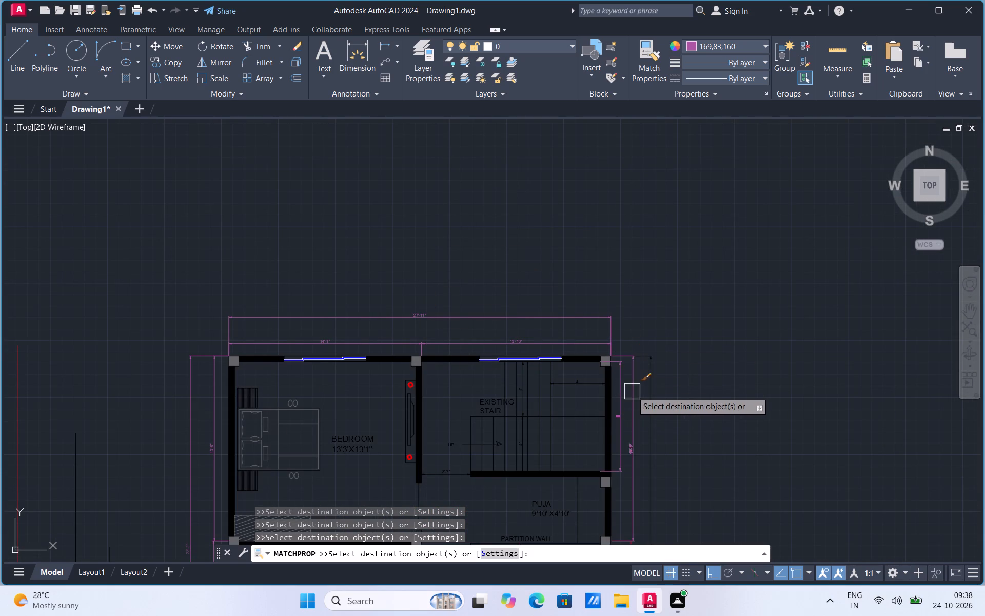
left_click(632, 392)
left_click(652, 409)
Match purple onto the entrance stair's UP label and direction line, and the 14'-1", 27'-11" and 13'-10" dimensions below the plan.
scroll(665, 331, "down", 3)
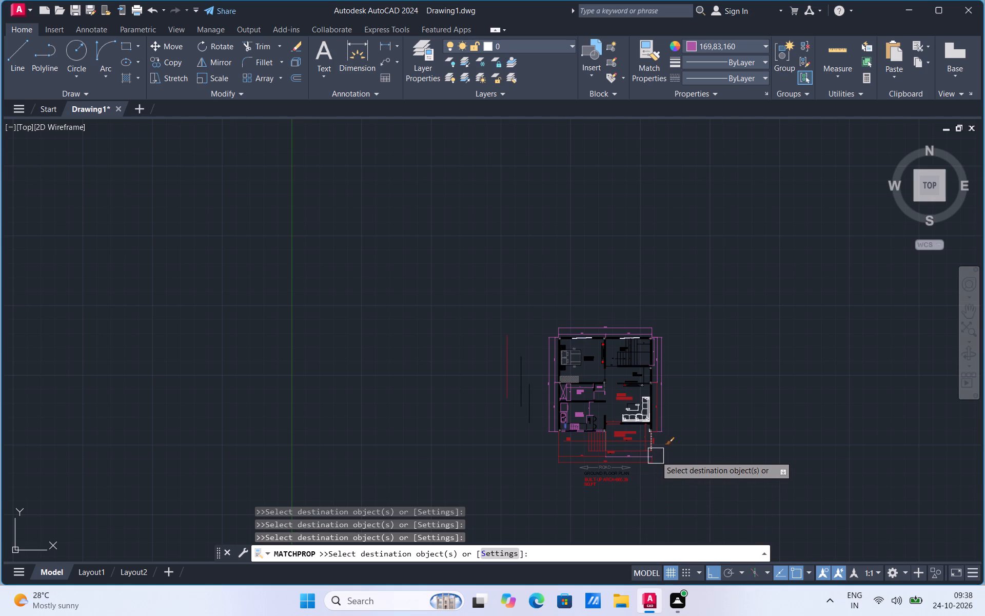
scroll(640, 457, "up", 3)
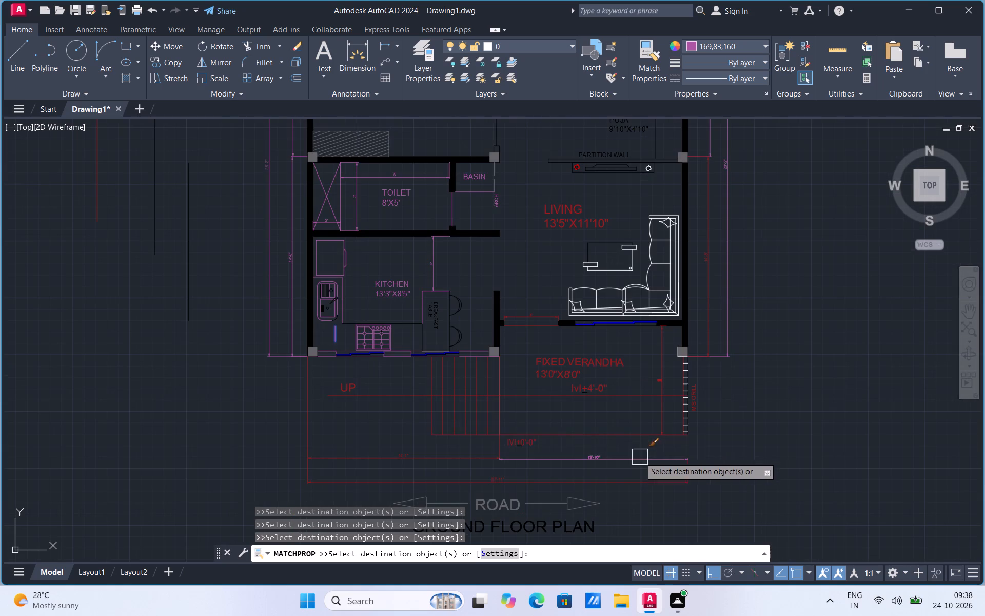
left_click(378, 400)
left_click_drag(333, 463, 326, 461)
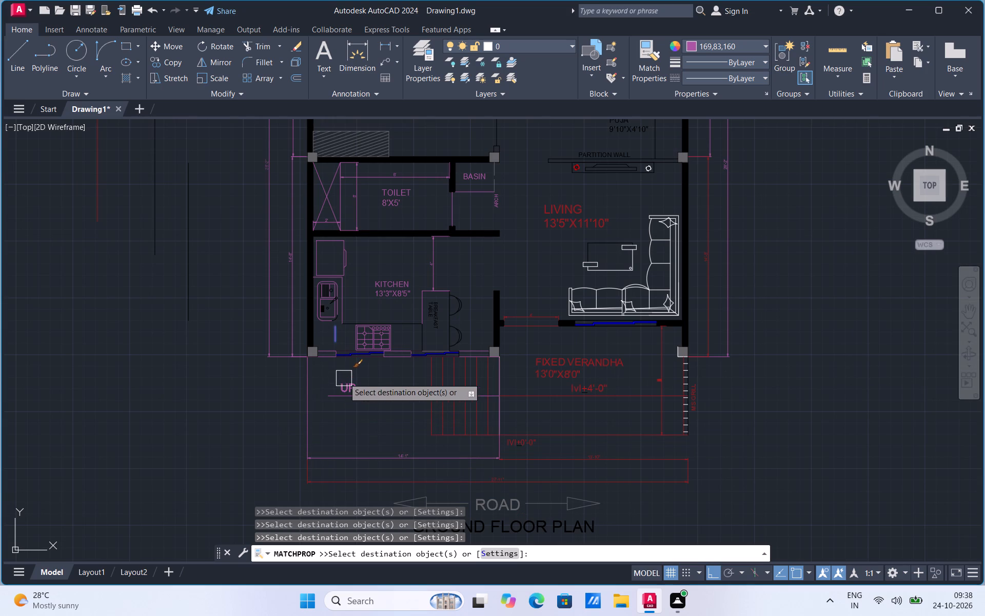
left_click(344, 378)
left_click(334, 480)
left_click(519, 442)
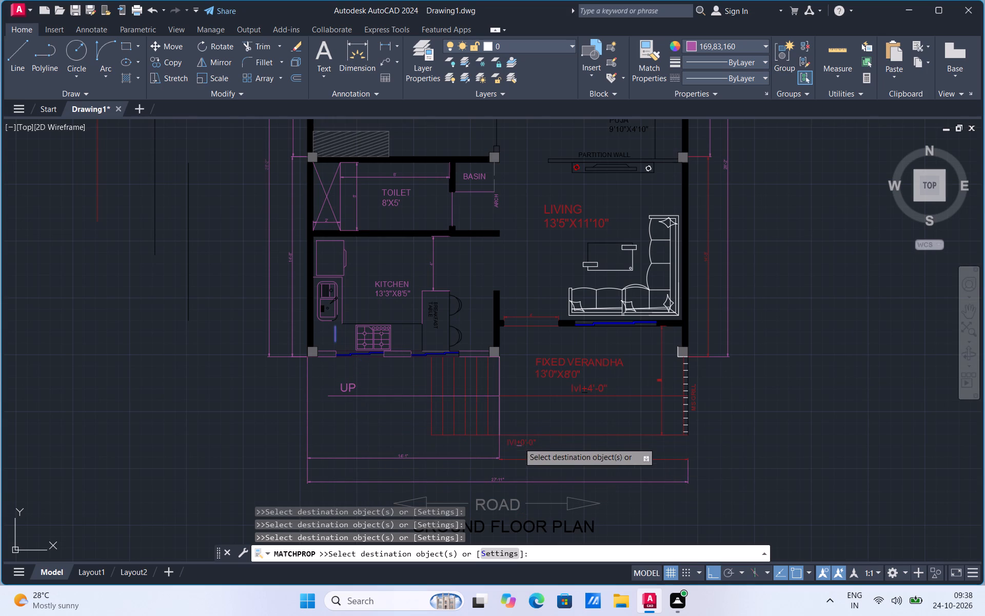
scroll(546, 441, "up", 2)
left_click(497, 489)
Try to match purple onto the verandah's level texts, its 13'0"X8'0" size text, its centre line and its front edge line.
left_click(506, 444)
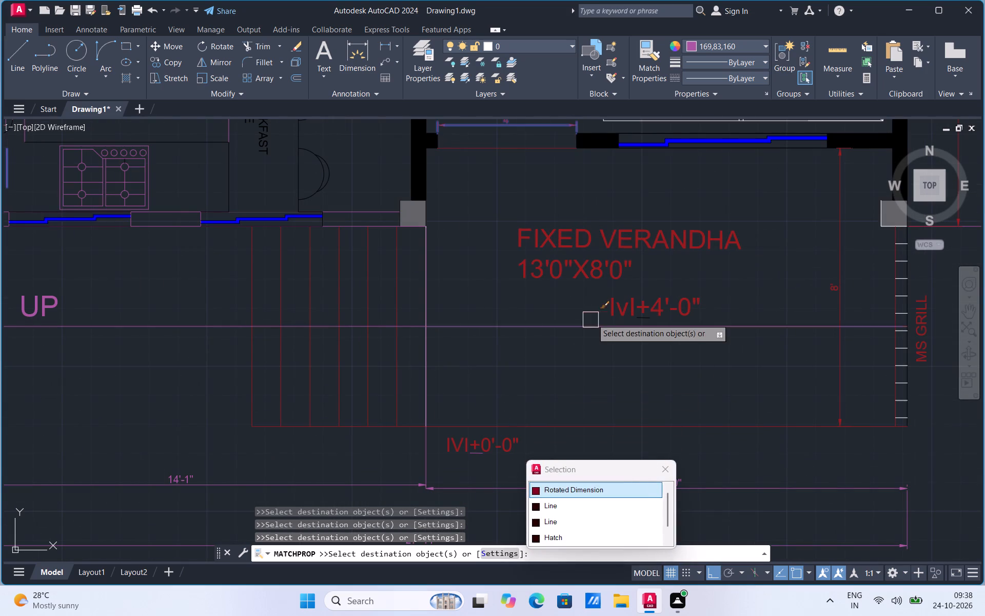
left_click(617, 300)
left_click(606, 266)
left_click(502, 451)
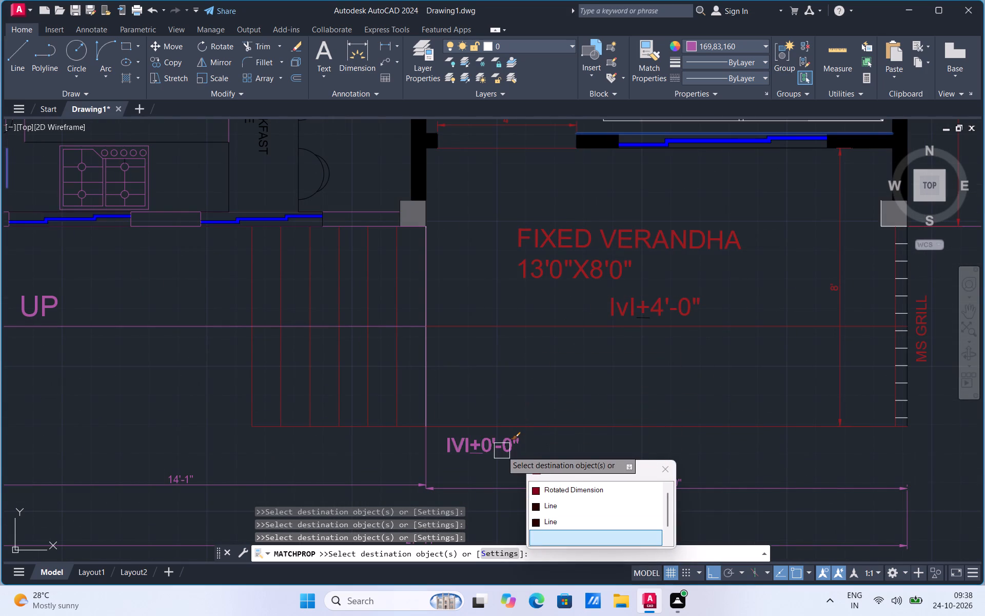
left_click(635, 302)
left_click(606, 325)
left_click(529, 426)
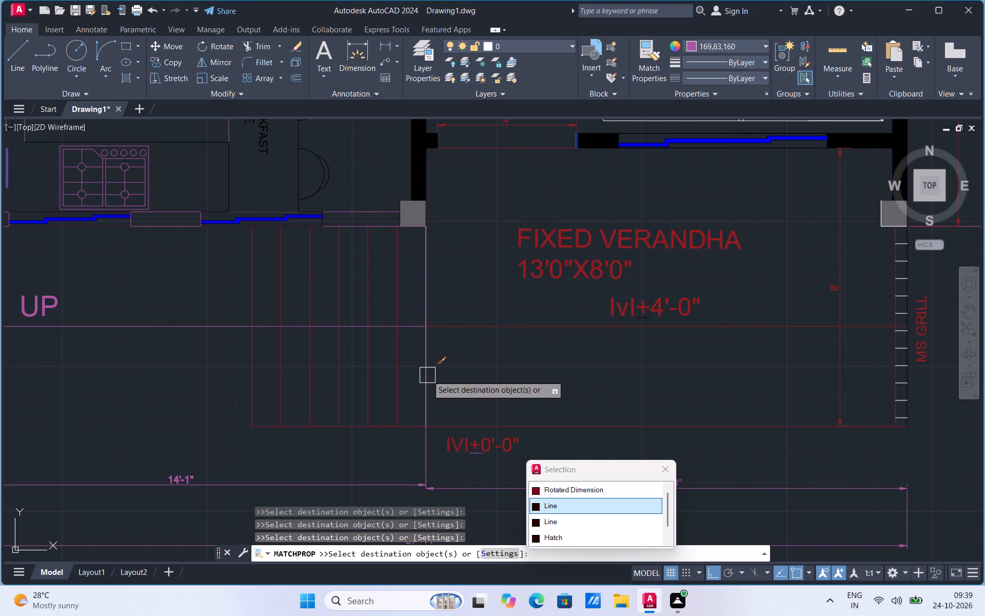
Match purple onto the lvl±0'-0" label and the verandah's front edge line.
scroll(403, 369, "down", 2)
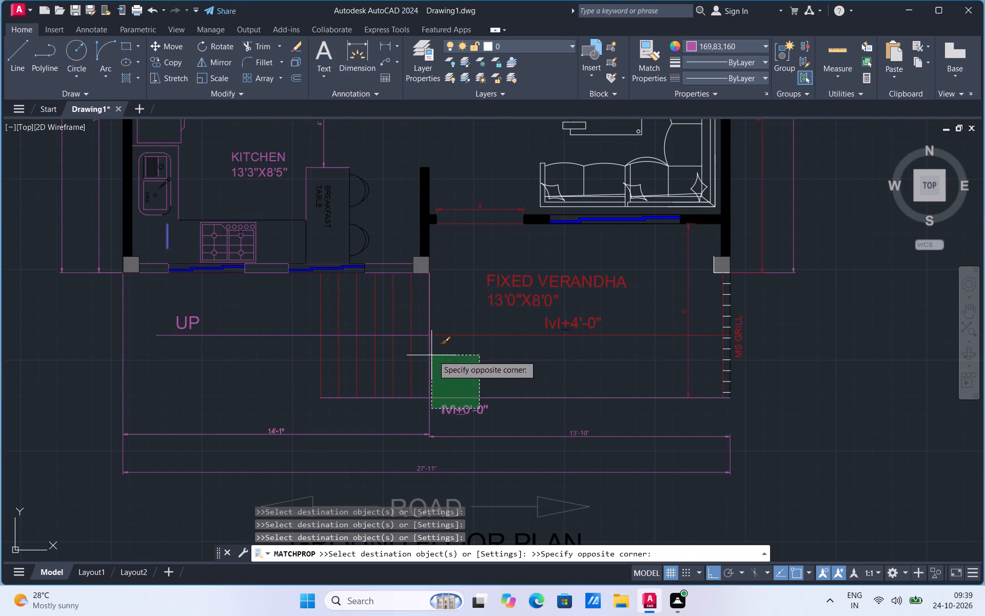
left_click(446, 390)
left_click(476, 331)
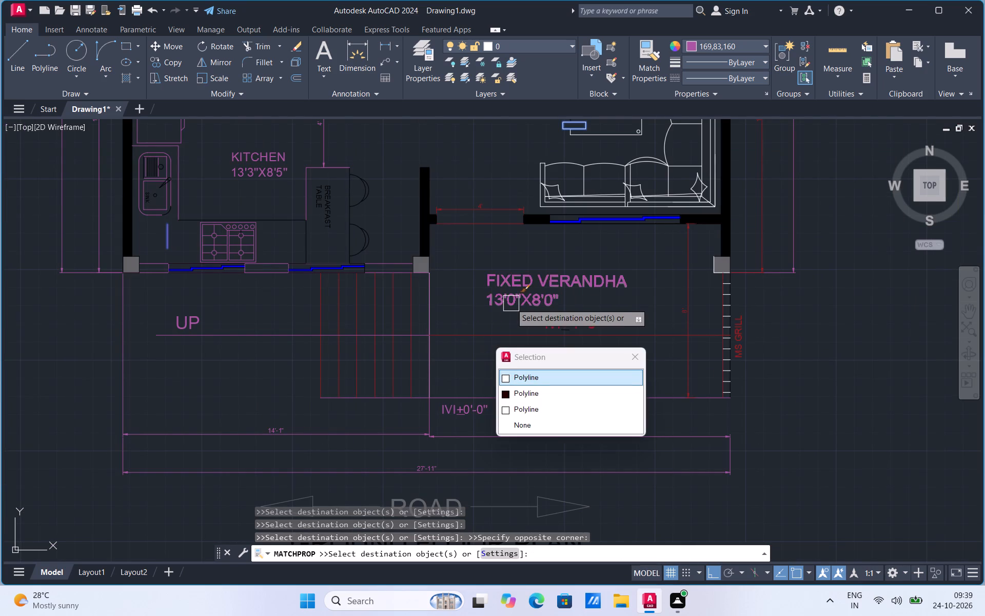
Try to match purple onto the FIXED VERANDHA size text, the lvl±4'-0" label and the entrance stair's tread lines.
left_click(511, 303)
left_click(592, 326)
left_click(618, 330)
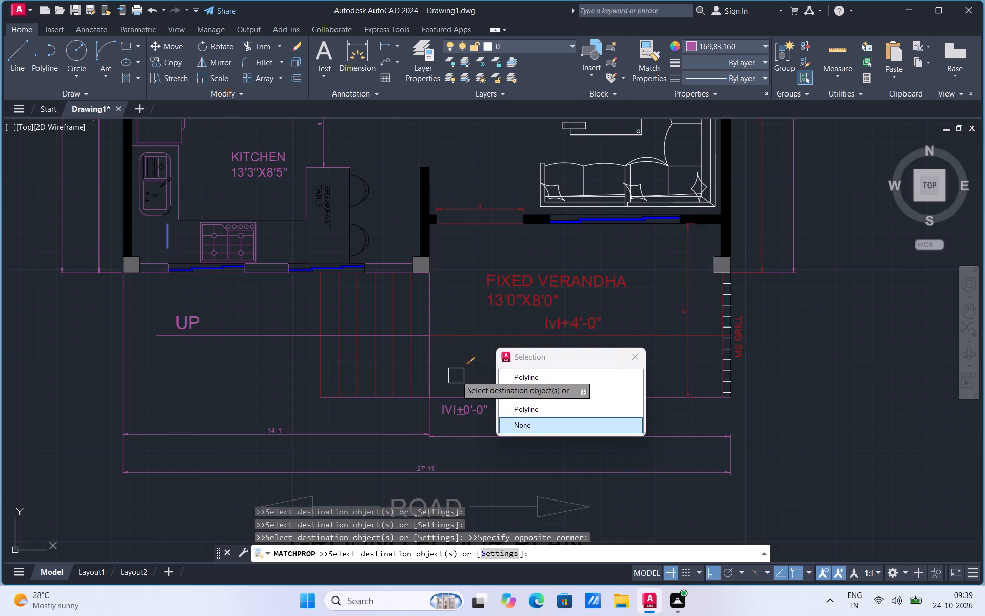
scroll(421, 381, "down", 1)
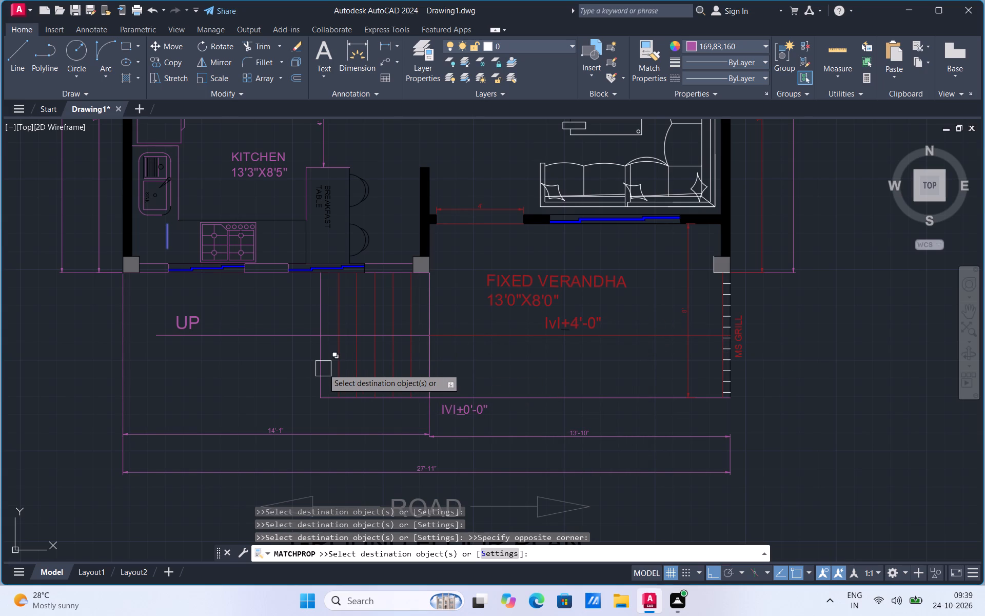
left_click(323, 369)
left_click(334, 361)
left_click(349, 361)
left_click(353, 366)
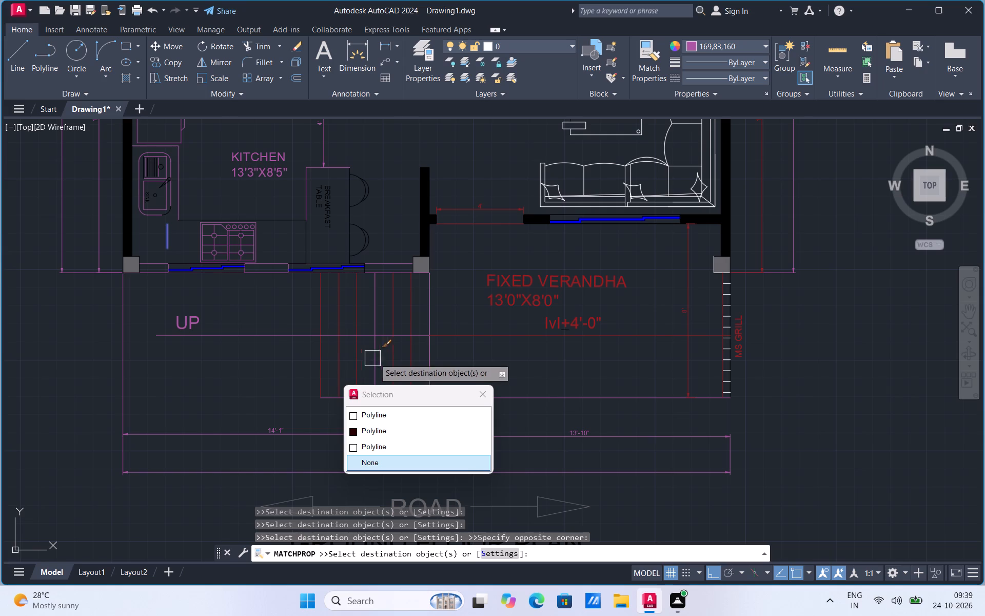
Draw a short vertical purple reference line outside the plan, west of the entrance stair.
left_click(20, 62)
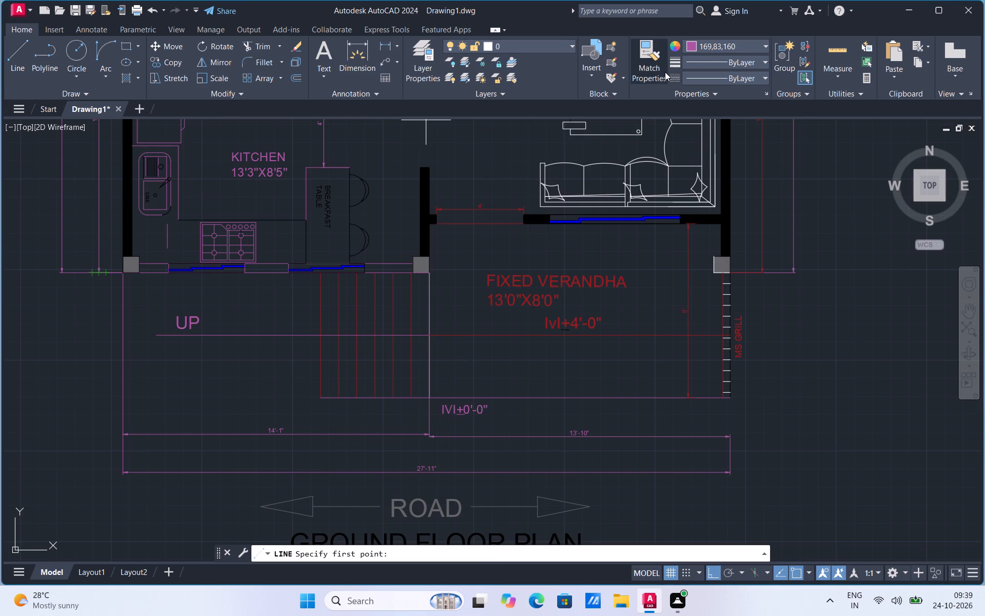
left_click(658, 74)
left_click(5, 63)
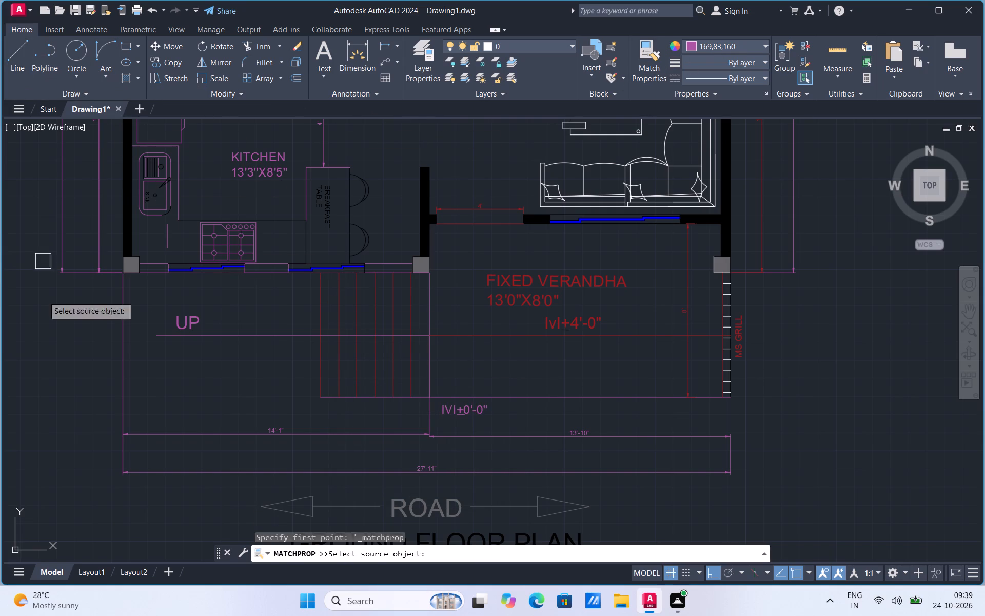
left_click(9, 51)
left_click(61, 397)
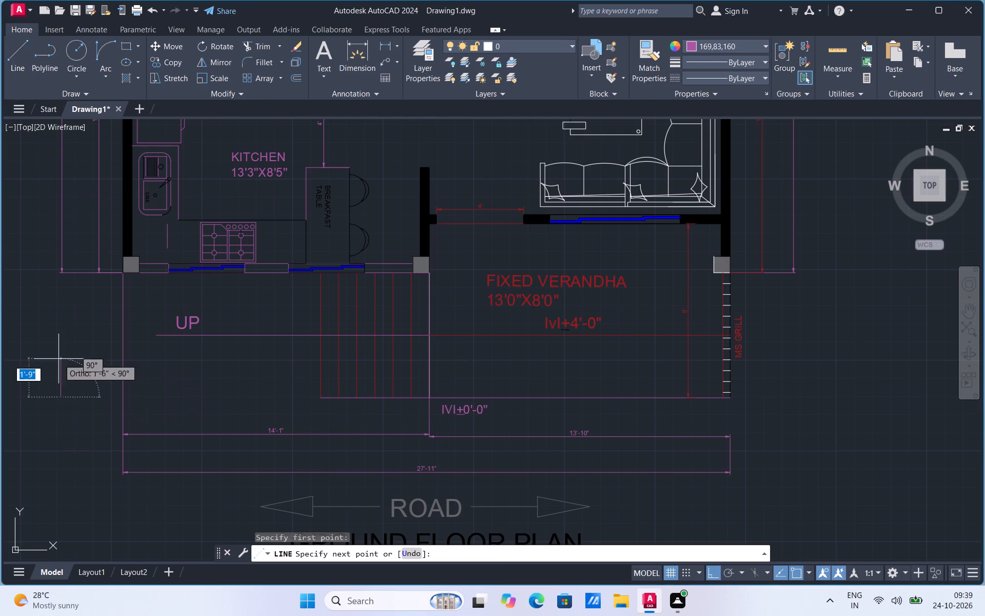
left_click(57, 314)
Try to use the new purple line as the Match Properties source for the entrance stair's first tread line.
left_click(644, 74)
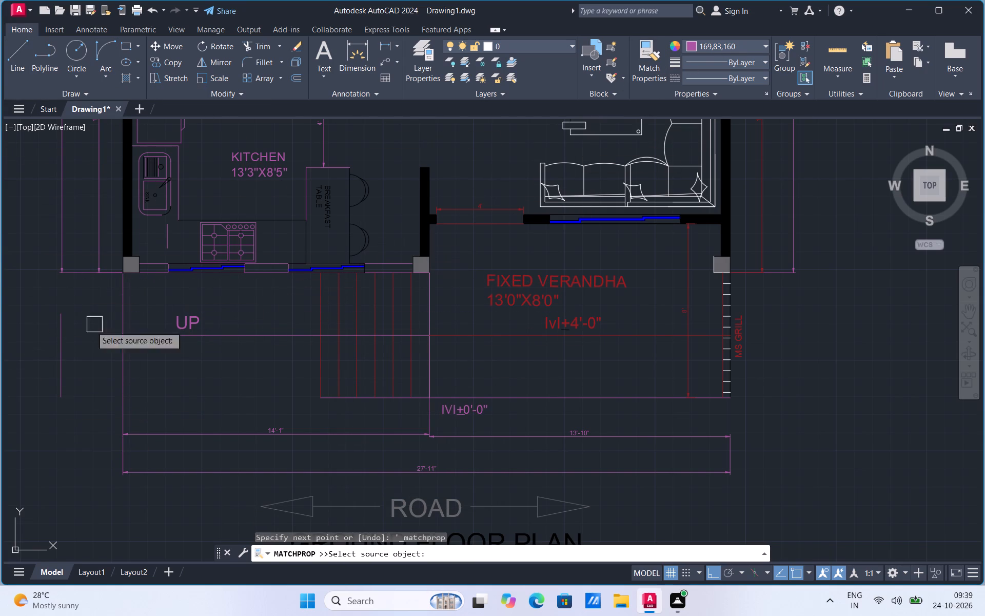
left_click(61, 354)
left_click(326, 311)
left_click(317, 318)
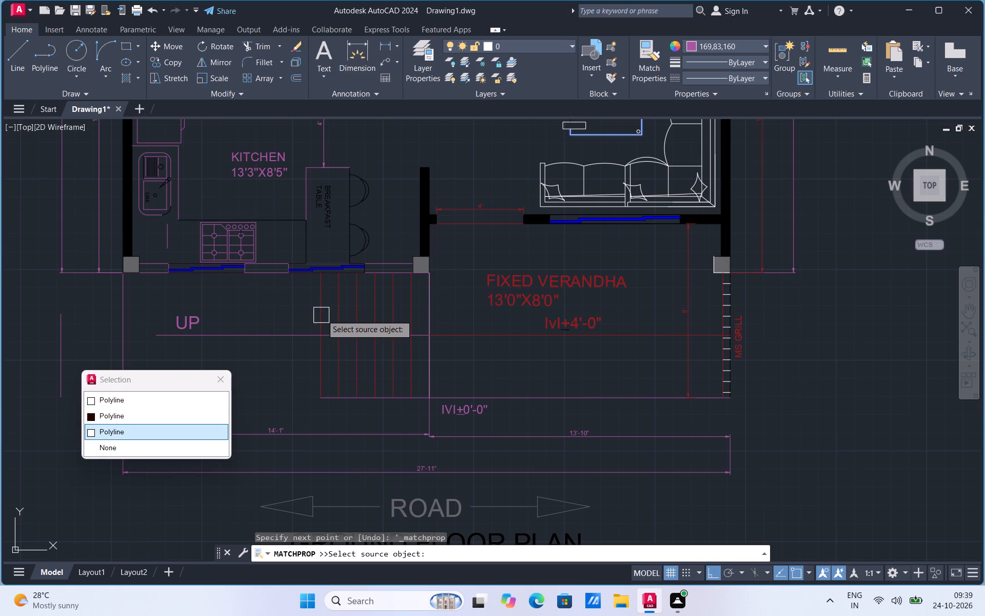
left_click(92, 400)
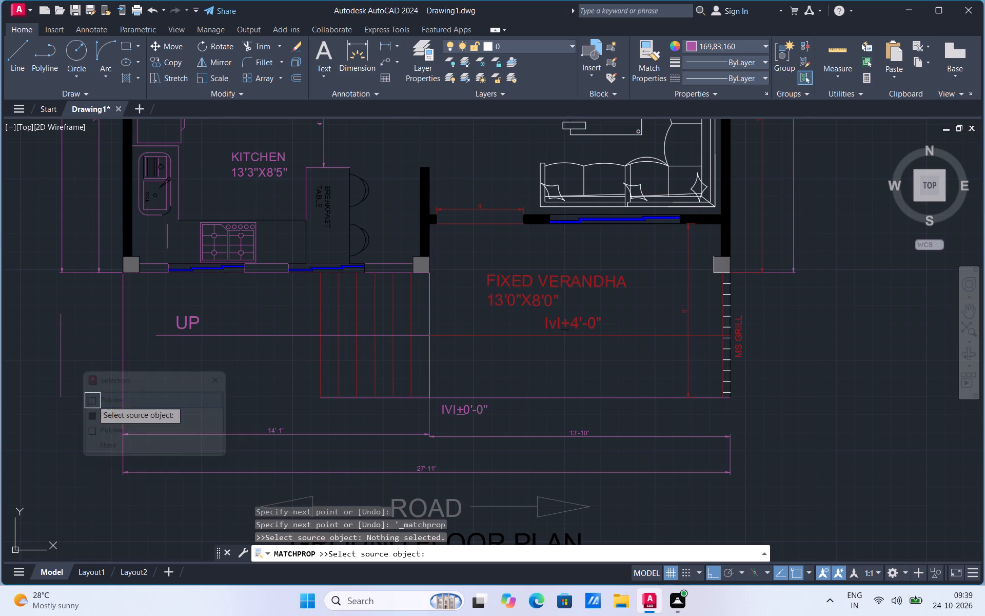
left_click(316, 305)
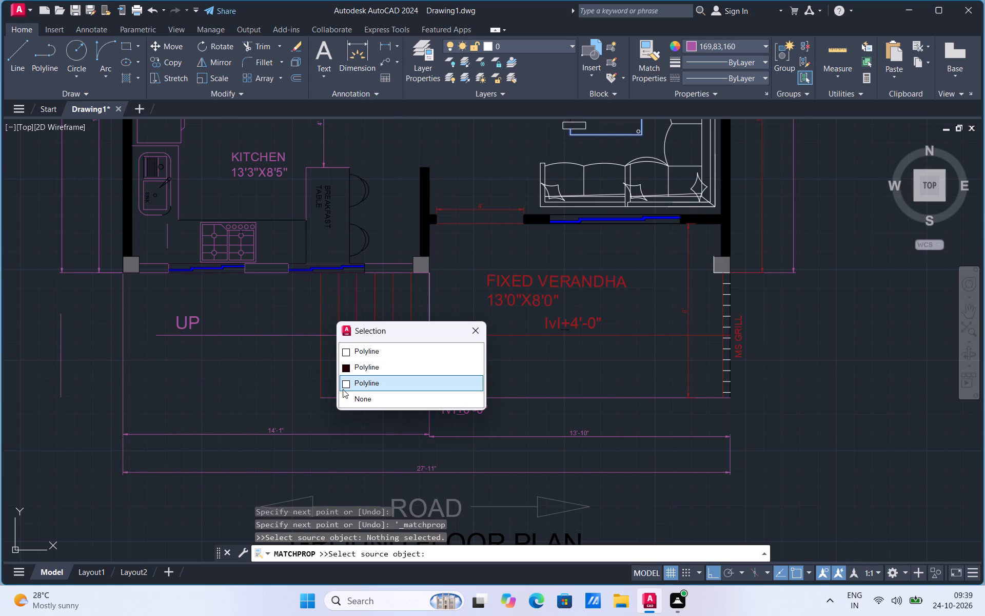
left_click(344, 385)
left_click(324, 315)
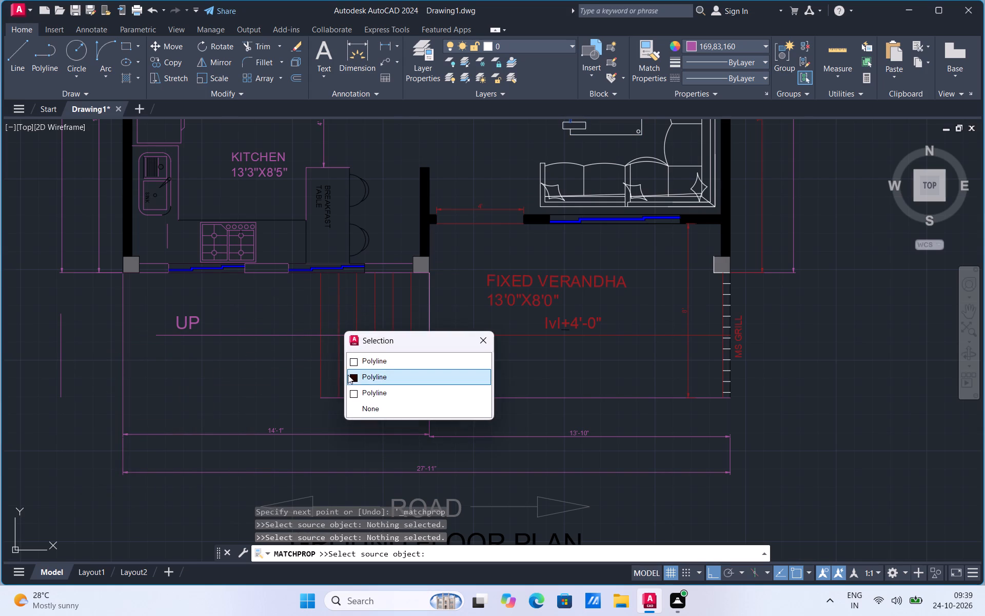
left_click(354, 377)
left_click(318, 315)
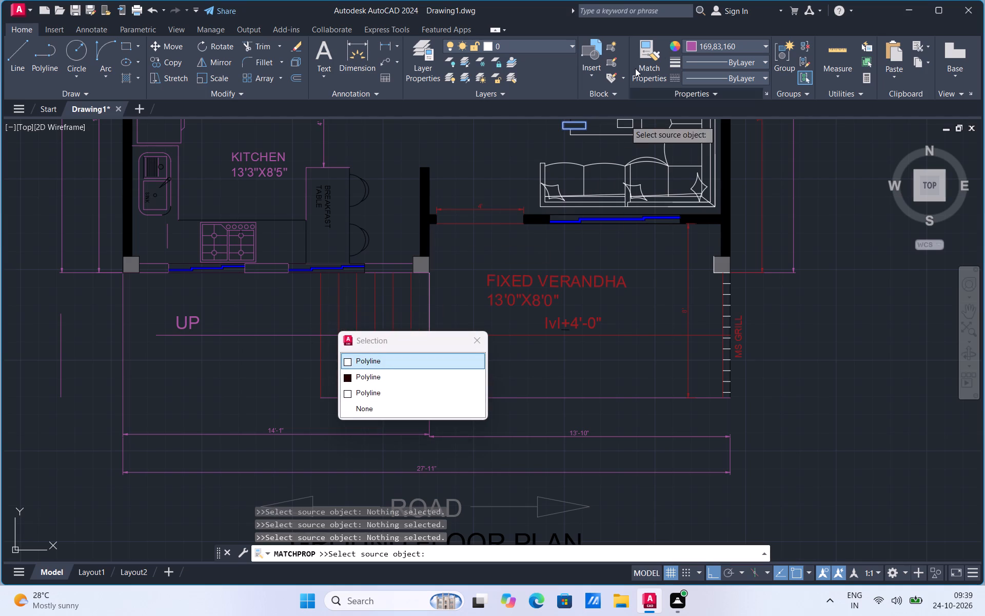
Set the current object colour to black 0,0,0 and draw a vertical reference line beside the purple one.
left_click(691, 45)
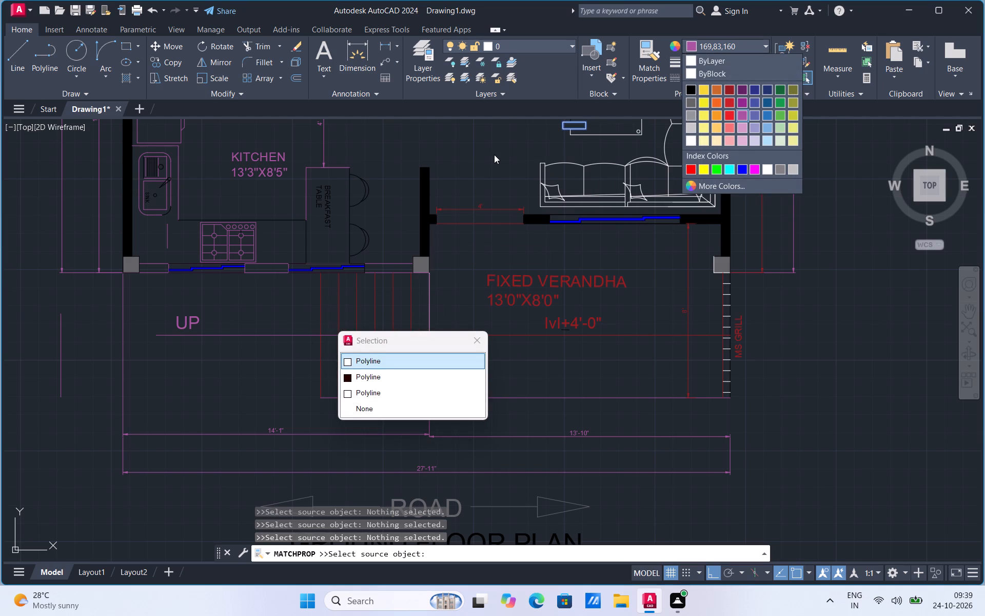
key("Escape")
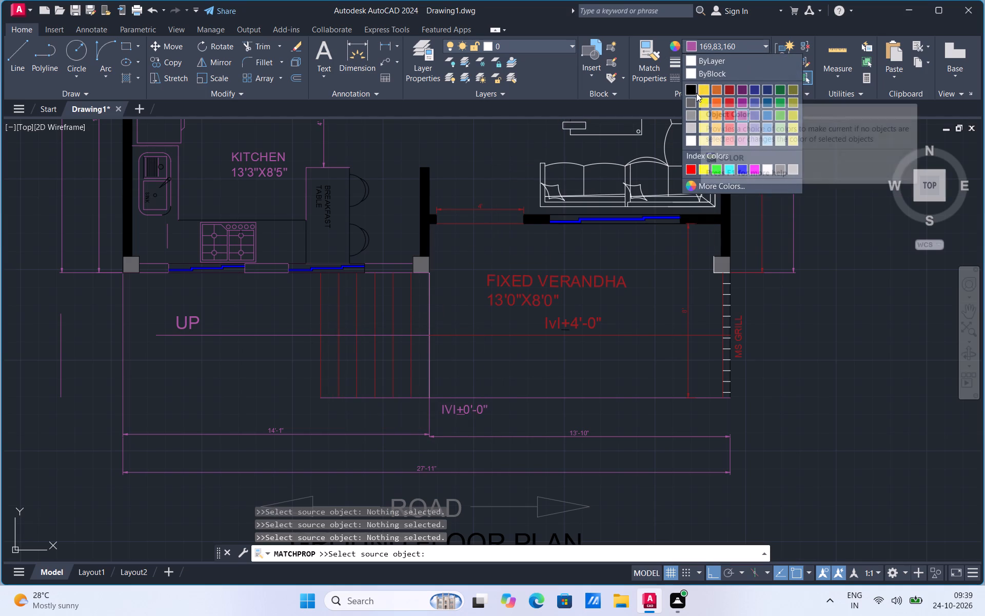
left_click(691, 91)
left_click_drag(14, 67, 16, 78)
left_click(46, 393)
left_click(42, 251)
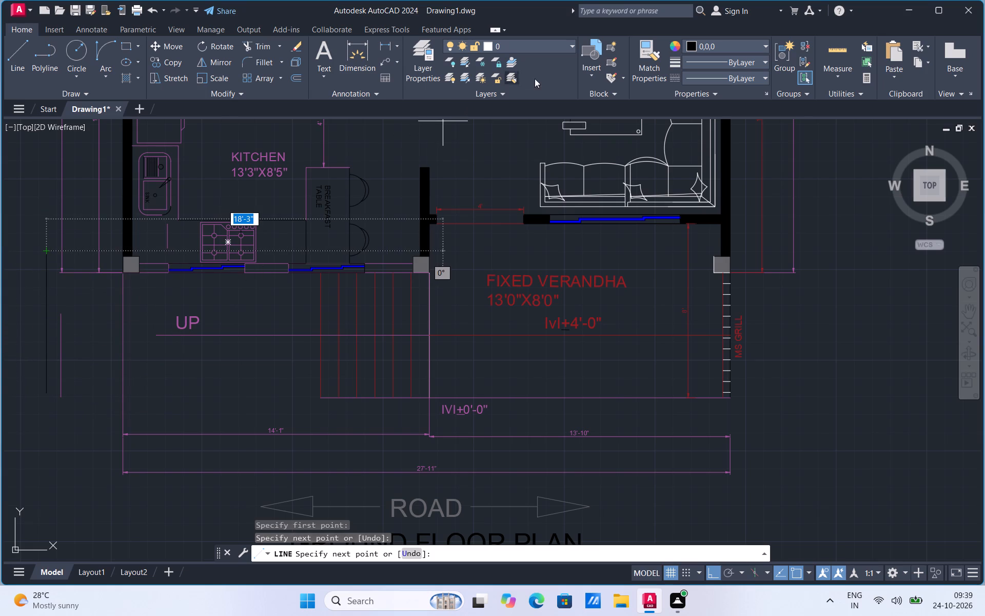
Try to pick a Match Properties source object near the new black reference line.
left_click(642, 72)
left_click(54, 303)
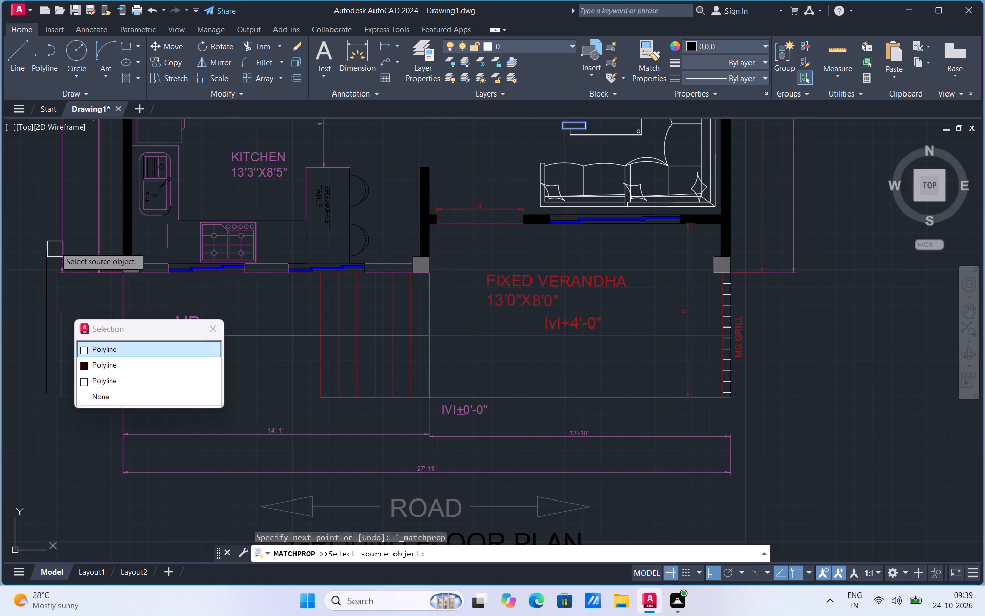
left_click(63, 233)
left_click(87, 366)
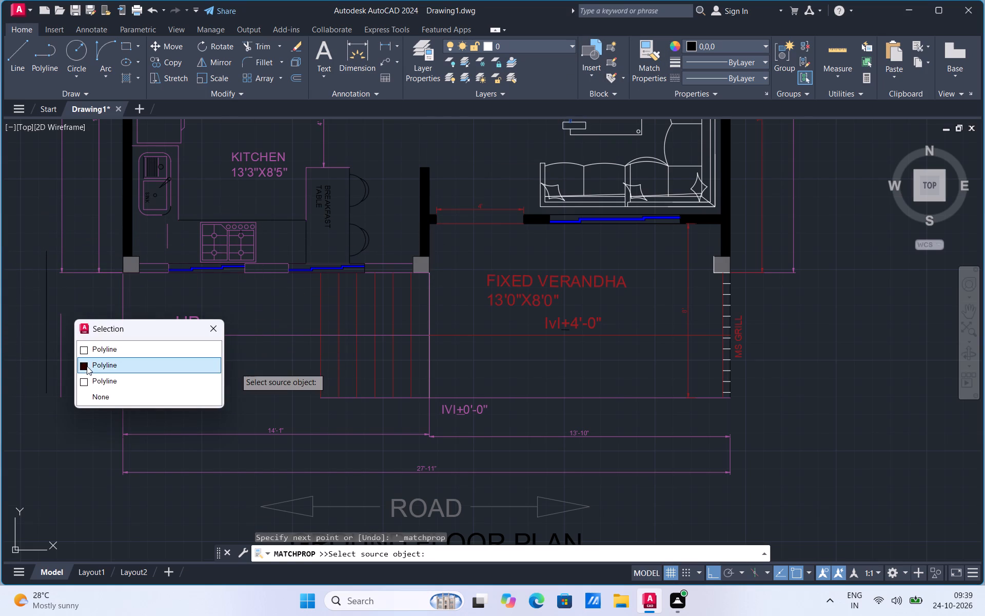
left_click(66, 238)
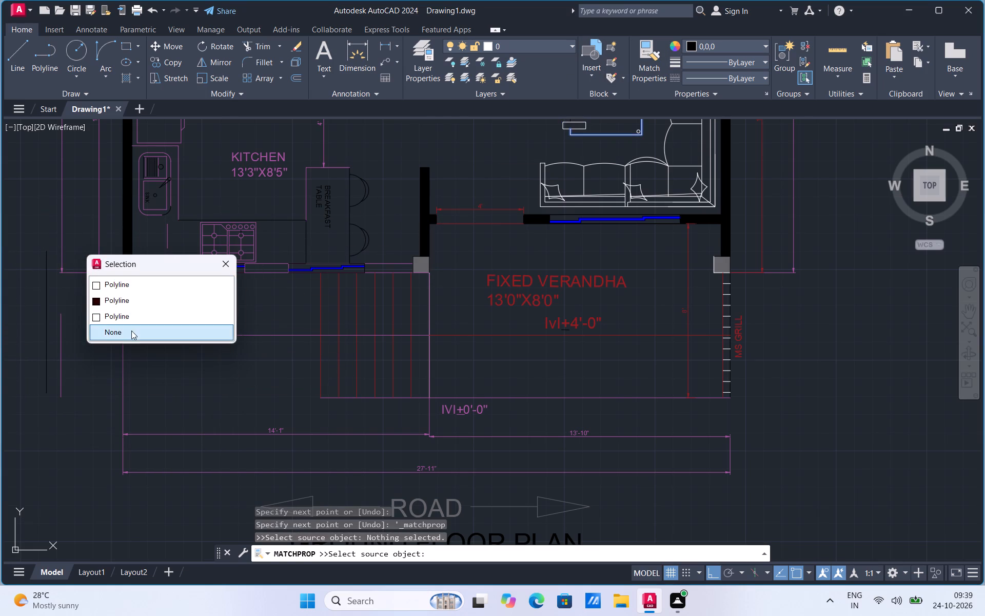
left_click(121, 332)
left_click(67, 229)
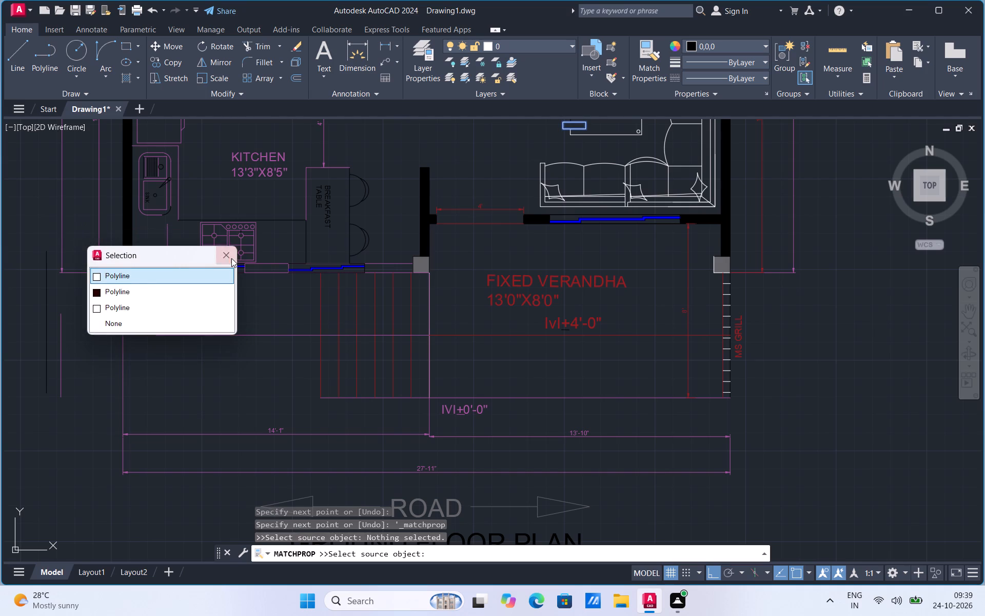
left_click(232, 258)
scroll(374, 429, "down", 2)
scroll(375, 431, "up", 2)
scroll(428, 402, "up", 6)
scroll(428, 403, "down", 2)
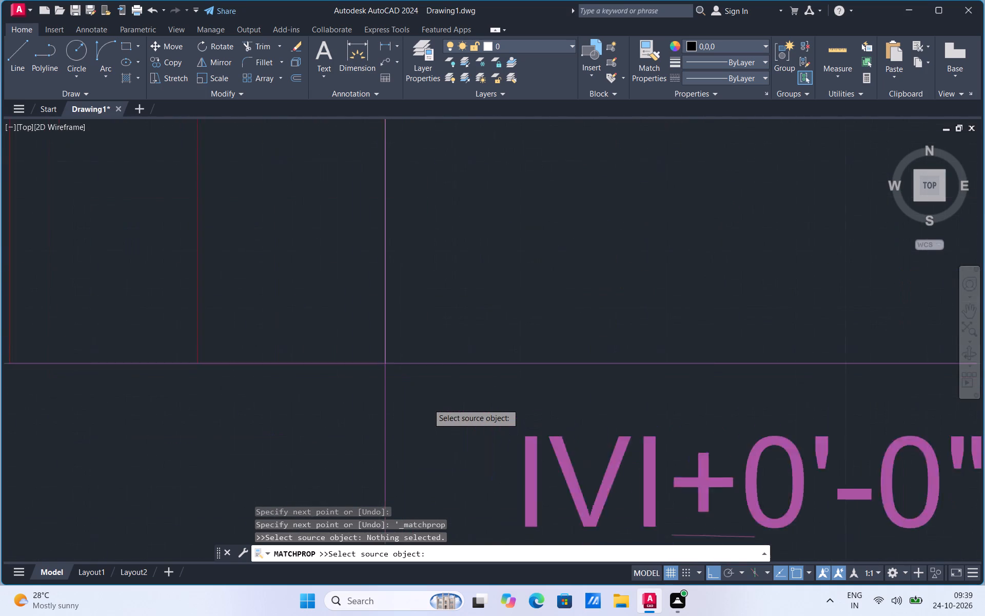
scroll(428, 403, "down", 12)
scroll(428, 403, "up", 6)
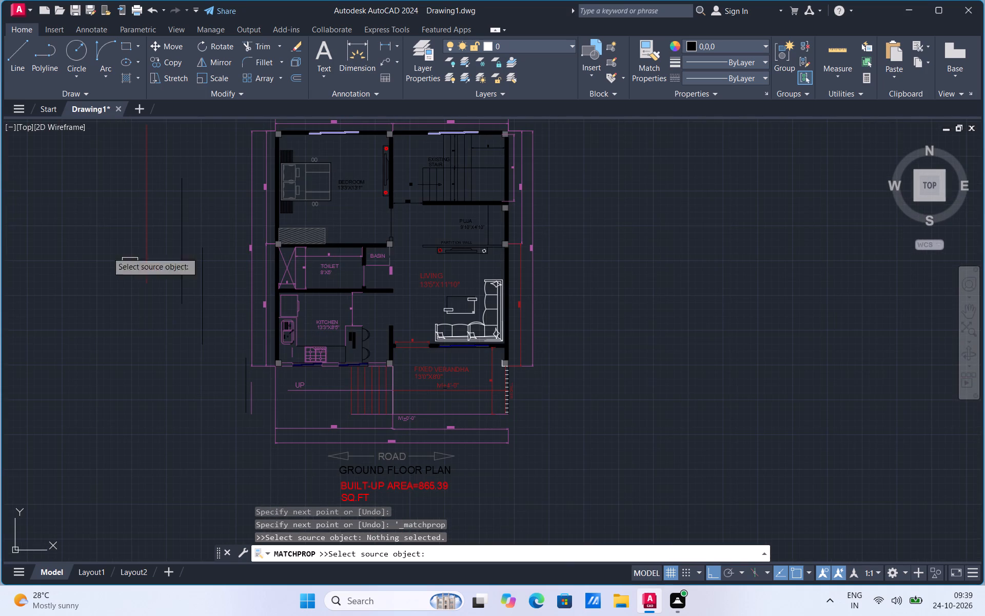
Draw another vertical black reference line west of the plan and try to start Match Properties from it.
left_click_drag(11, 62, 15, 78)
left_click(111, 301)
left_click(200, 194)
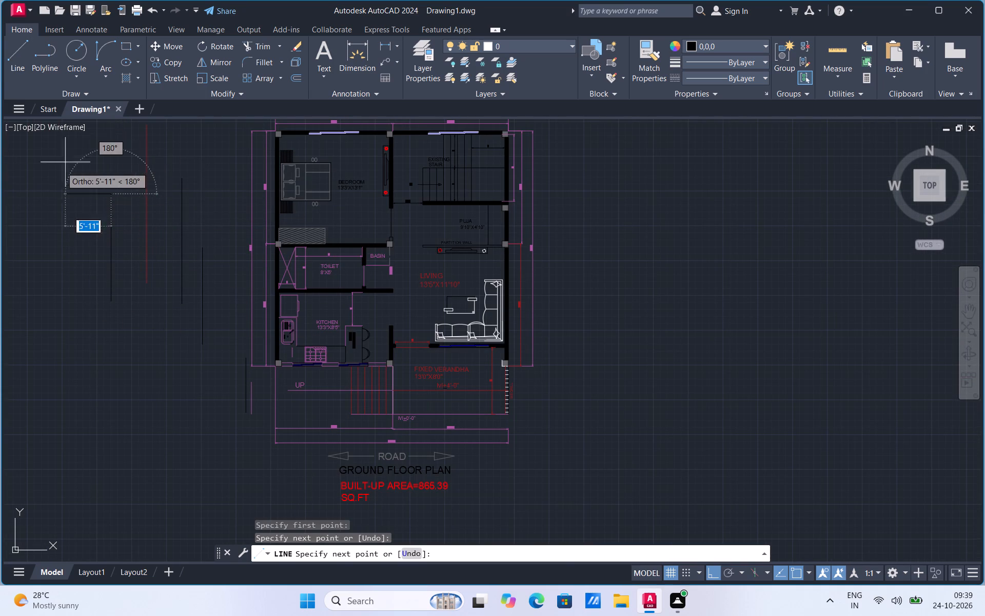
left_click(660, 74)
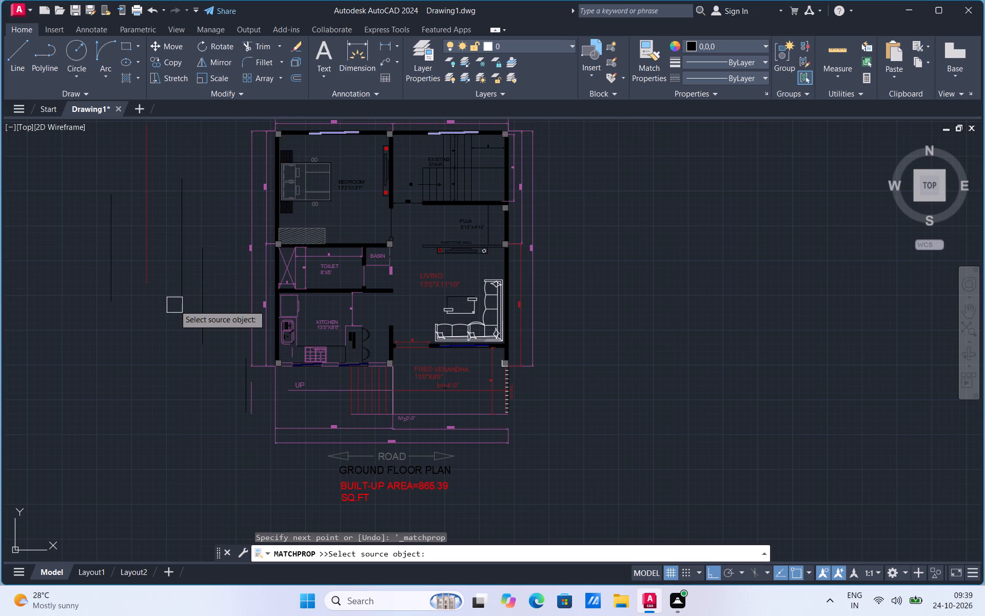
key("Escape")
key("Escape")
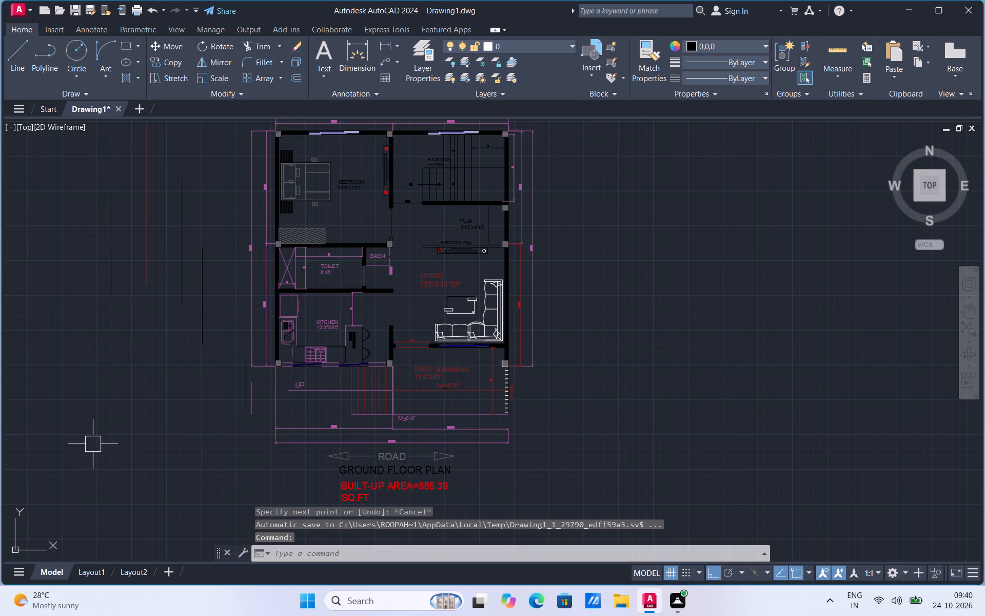
Erase all the vertical reference lines drawn outside the plan's west side.
left_click(92, 447)
left_click(224, 171)
key("Delete")
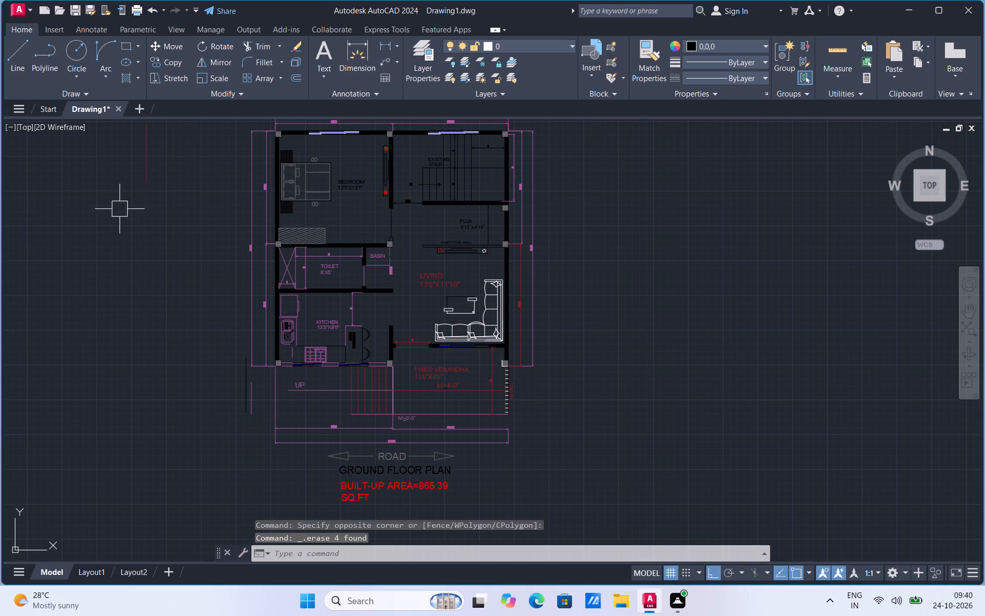
left_click_drag(143, 168, 144, 177)
key("Delete")
left_click(253, 389)
key("Delete")
left_click(243, 392)
key("Delete")
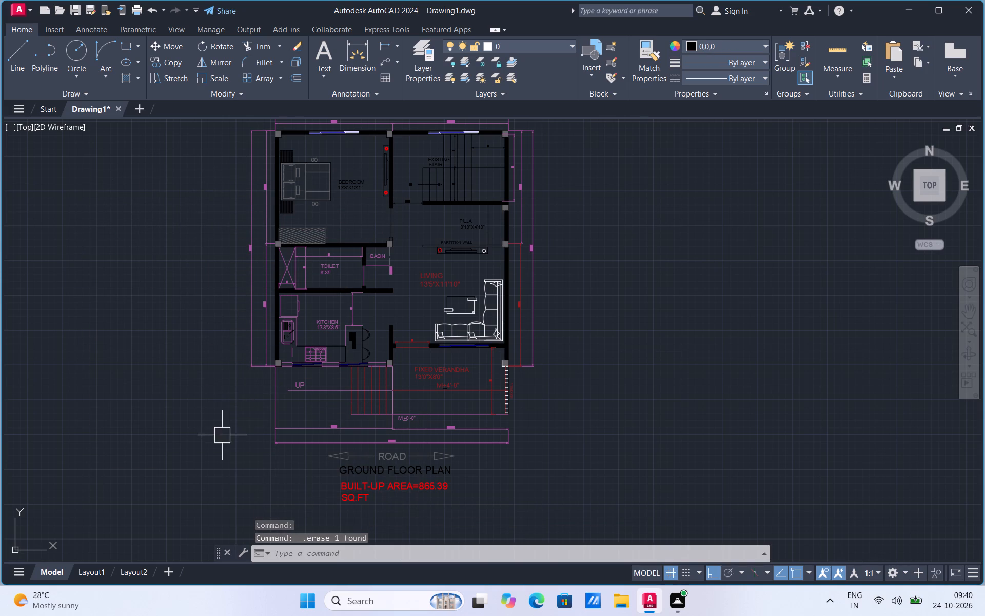
Match the black opening dimension between bedroom and stair onto the toilet's 8', 5' and 2' dimensions and its crossed shaft lines.
scroll(235, 449, "down", 1)
scroll(235, 448, "up", 1)
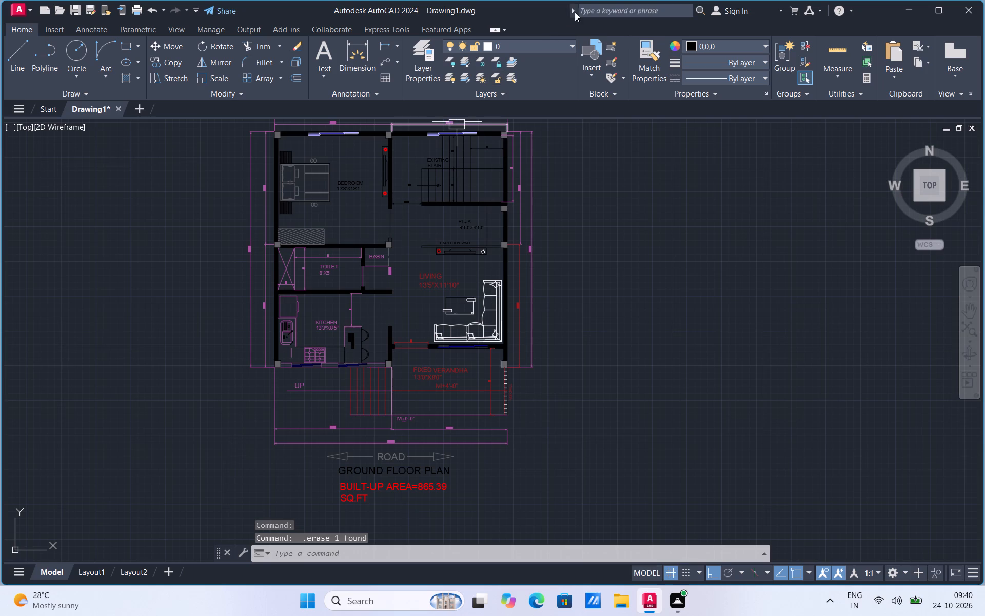
left_click(652, 71)
scroll(403, 179, "up", 3)
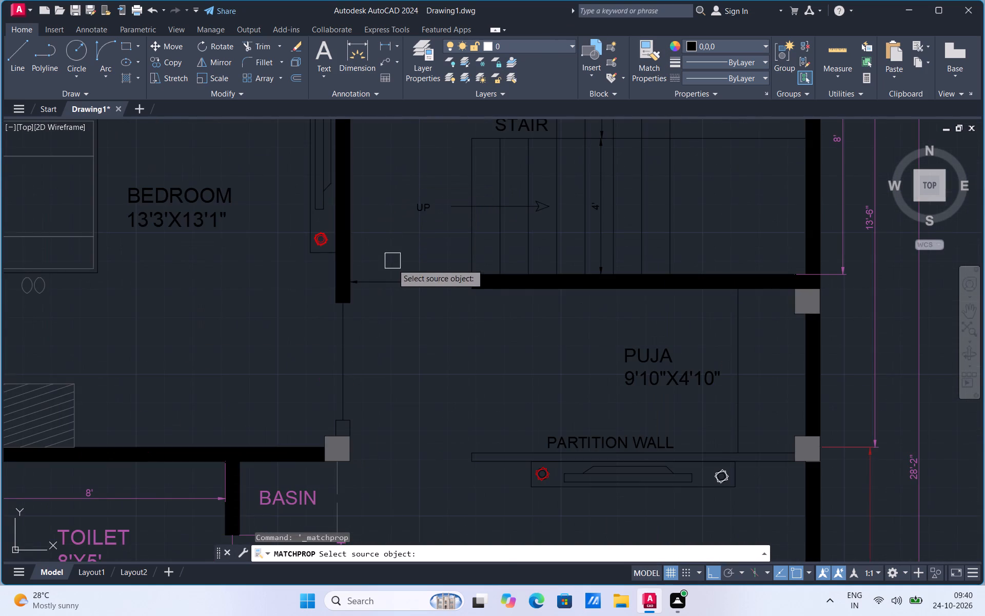
left_click(388, 282)
scroll(513, 226, "down", 2)
scroll(350, 375, "up", 2)
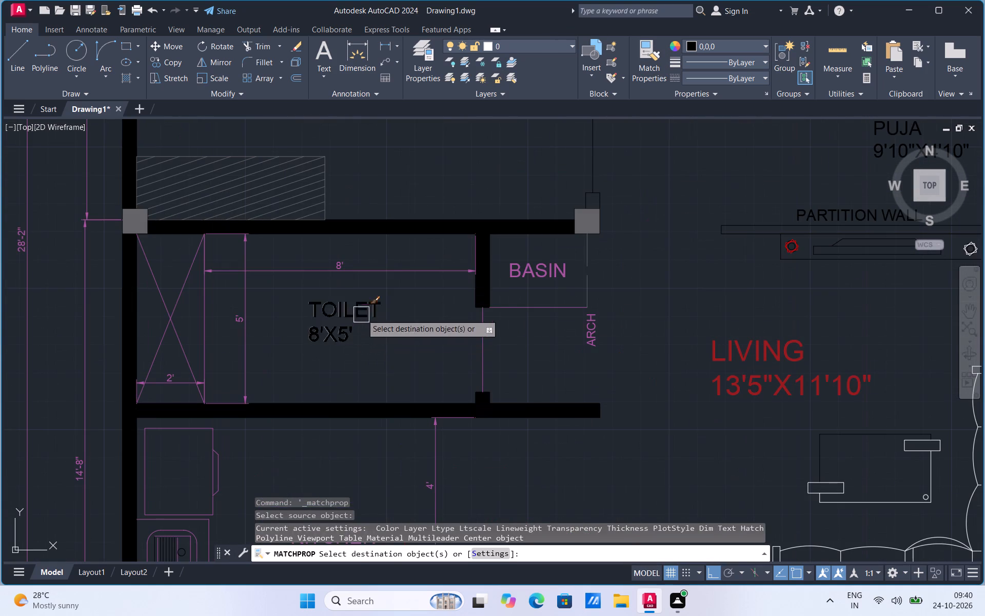
left_click(378, 272)
left_click(253, 319)
left_click(215, 348)
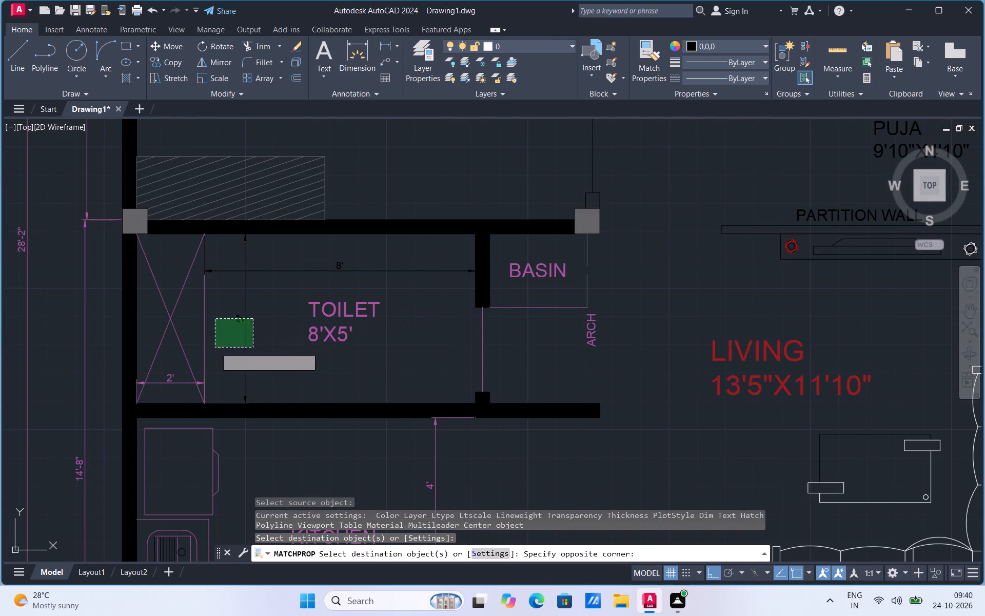
left_click(207, 350)
left_click(181, 302)
left_click(173, 340)
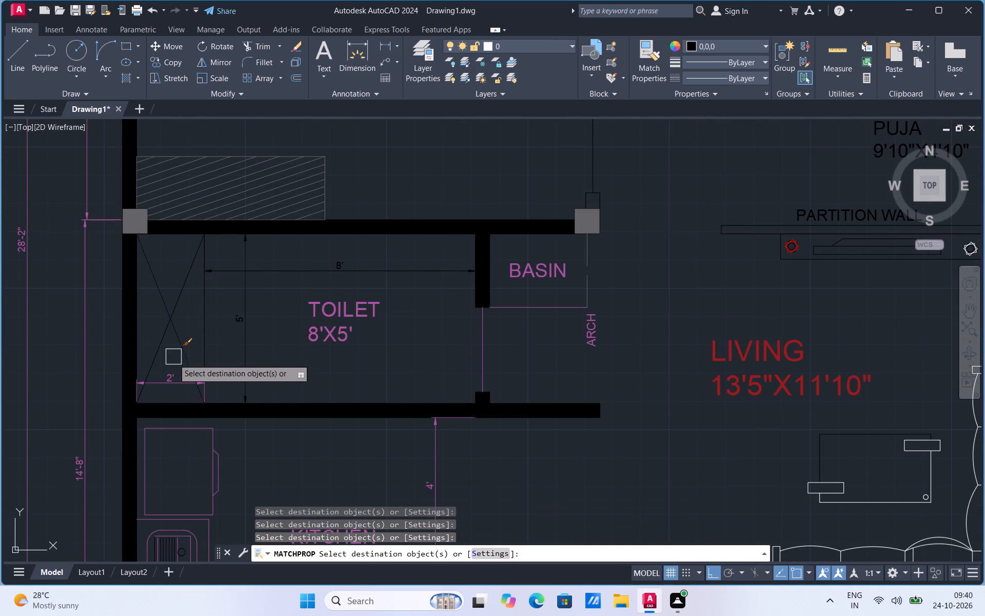
left_click(172, 376)
Apply the black properties to the TOILET, BASIN and ARCH labels, the basin edge, the toilet door line and the kitchen's 4' dimension.
left_click(319, 312)
left_click(536, 265)
left_click(514, 313)
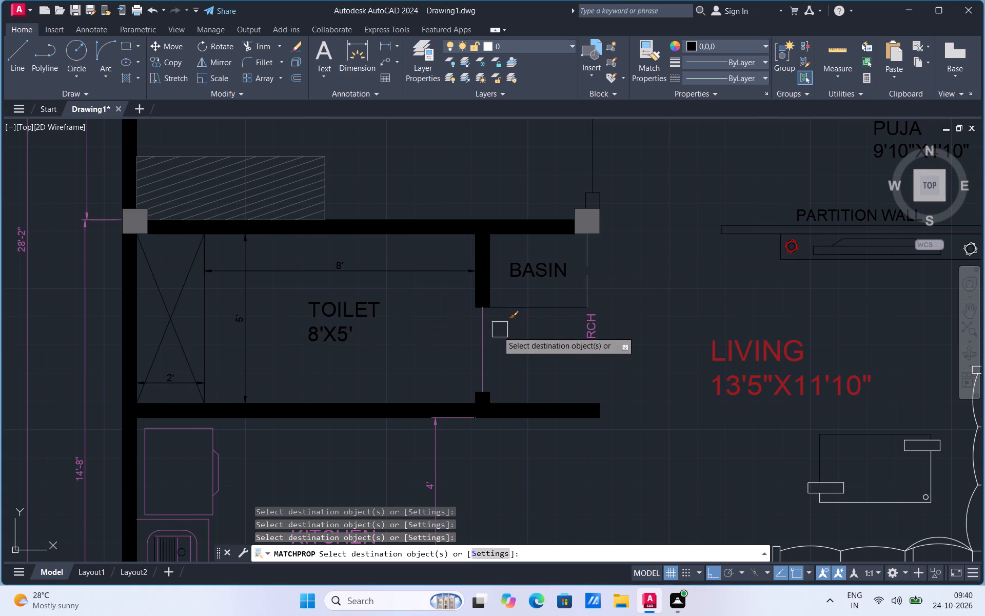
left_click(486, 341)
left_click(584, 344)
left_click(432, 464)
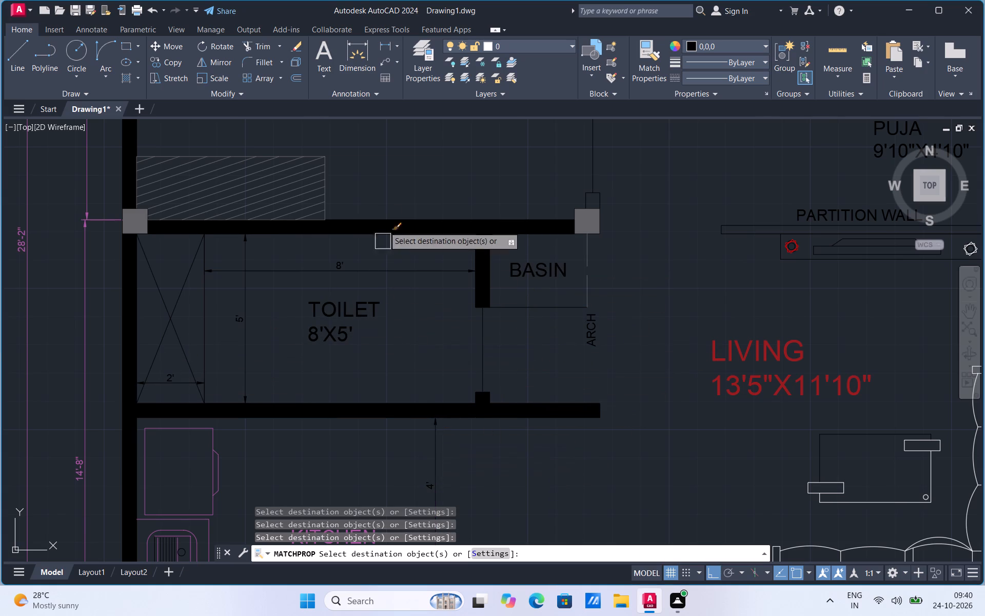
Apply the black properties to the kitchen's rectangular appliance outline and the plan's west-side dimensions, including 14'-8" and 28'-2".
scroll(384, 225, "down", 1)
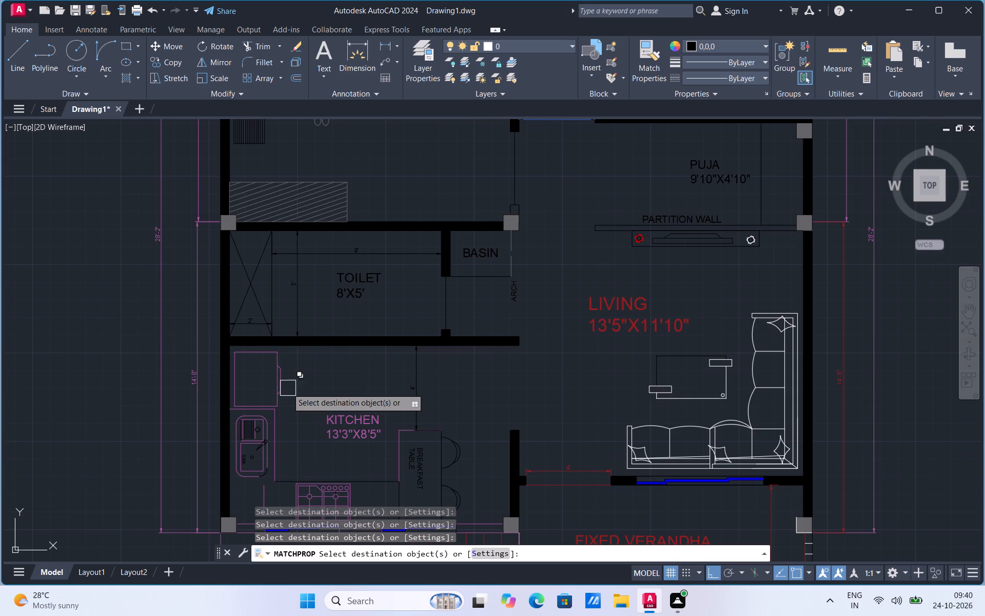
scroll(248, 370, "up", 1)
left_click(247, 344)
left_click(161, 356)
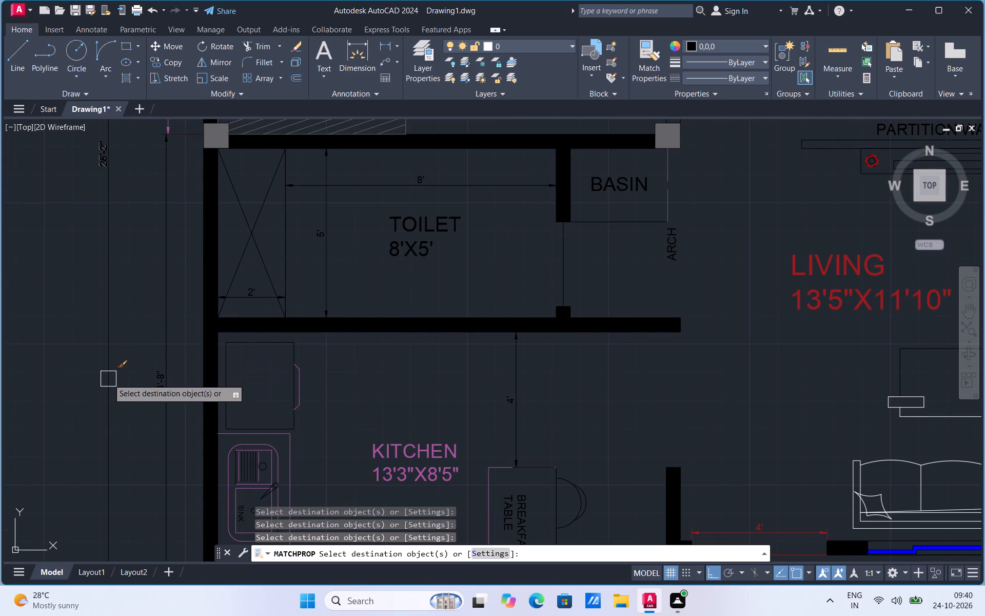
left_click(108, 379)
scroll(260, 437, "down", 2)
left_click(219, 240)
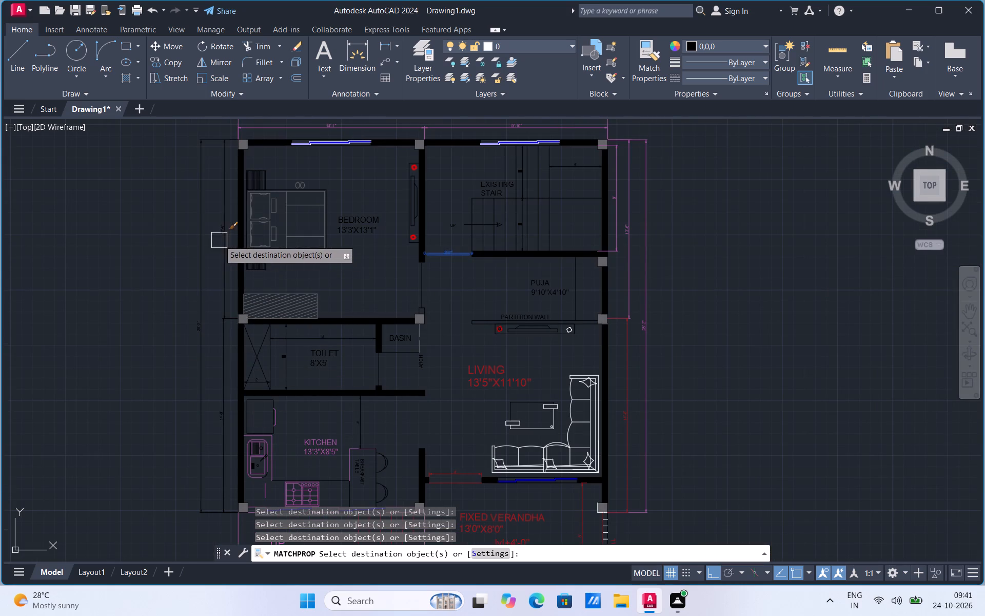
Apply the black properties to the counter edges beside the sink, the sink's upper outline and the appliance's handle lines.
scroll(269, 458, "up", 2)
scroll(247, 410, "up", 2)
left_click(251, 394)
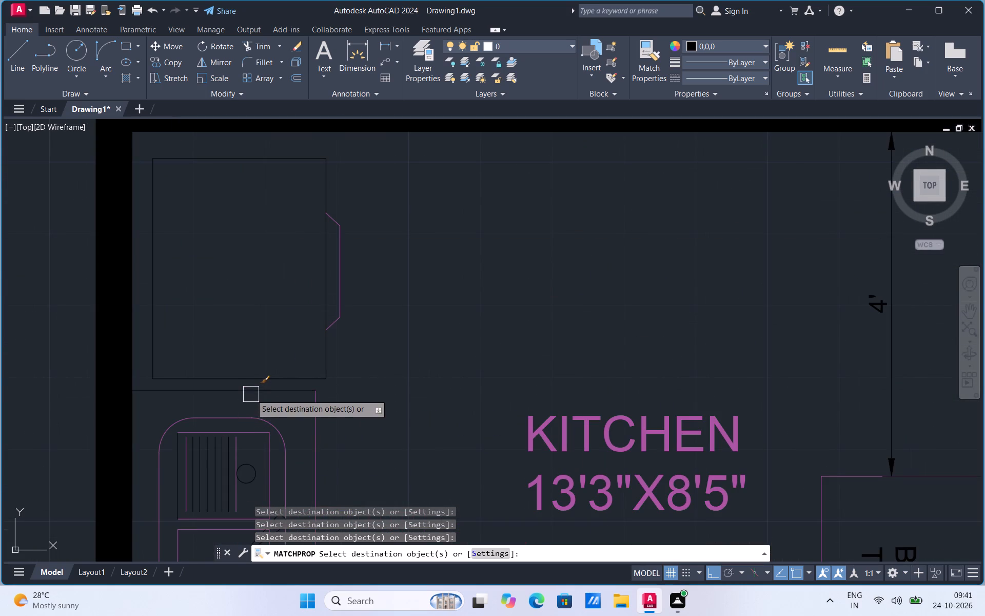
left_click(246, 411)
left_click(225, 415)
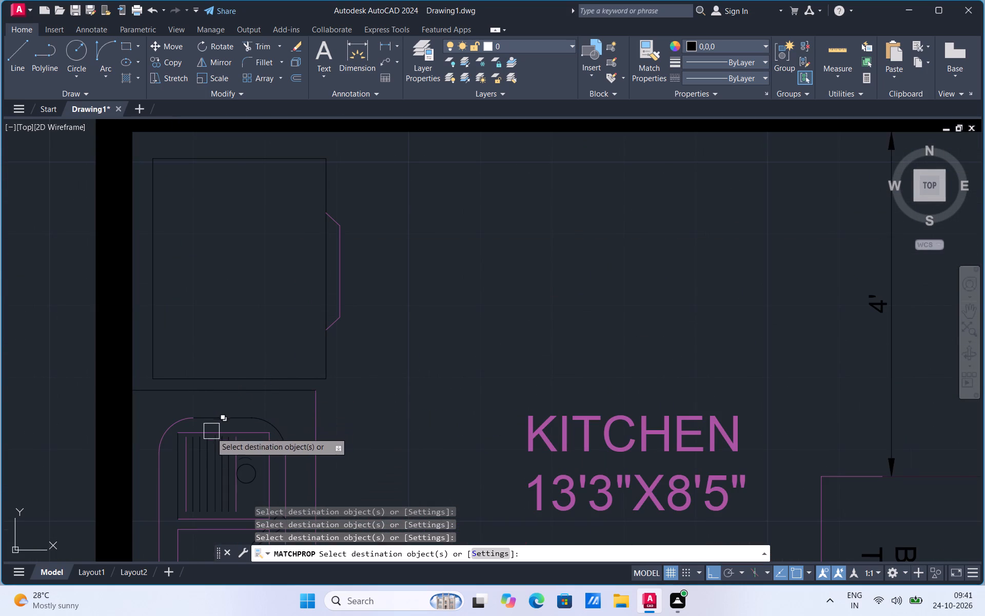
left_click(311, 434)
left_click(328, 328)
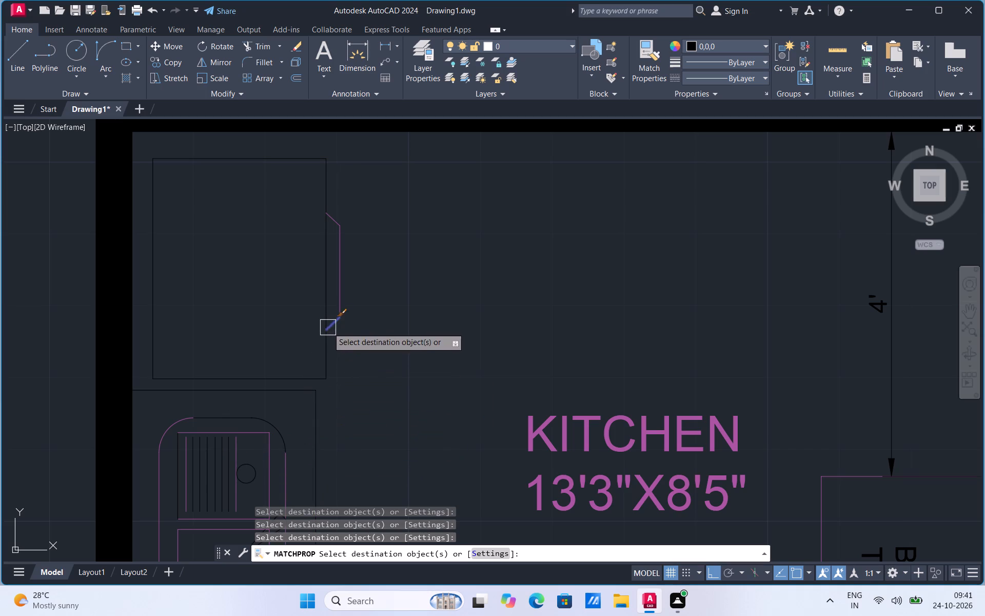
left_click(338, 284)
left_click(329, 214)
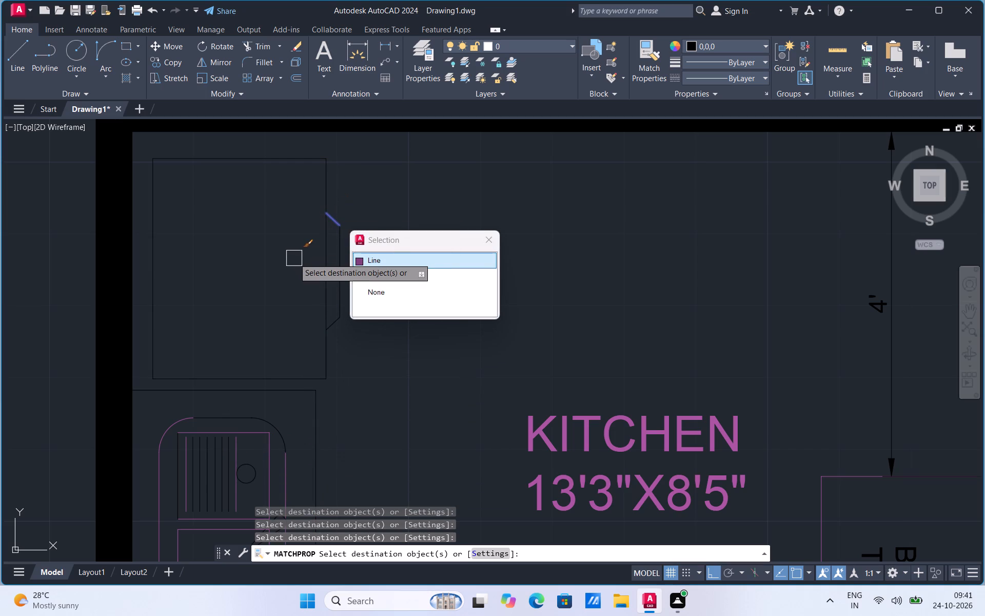
scroll(293, 259, "down", 1)
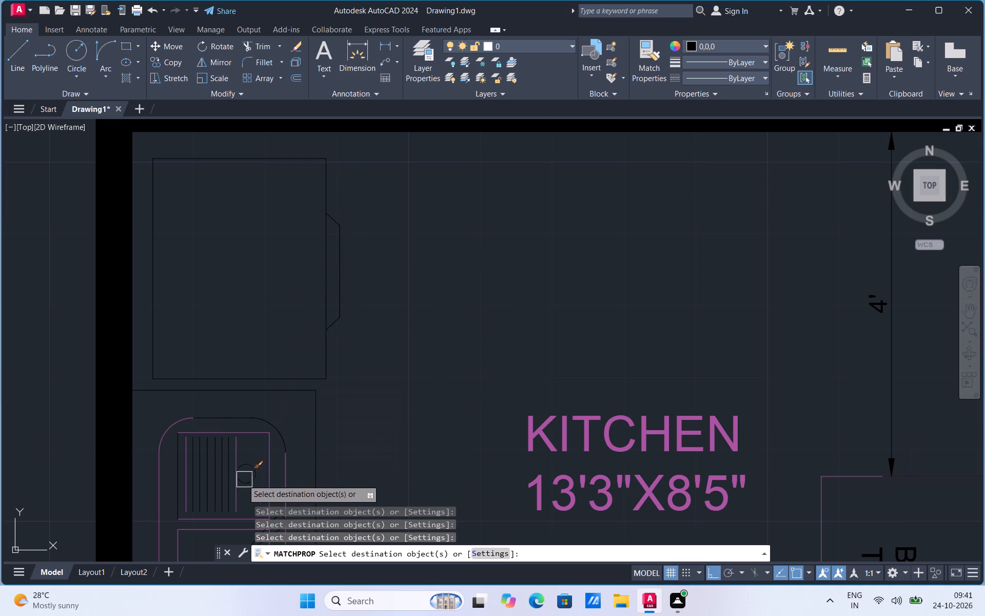
Apply the black properties to the rest of the kitchen sink: outer outline, drainboard lines and both bowl outlines.
scroll(235, 467, "up", 2)
left_click(264, 384)
left_click(240, 421)
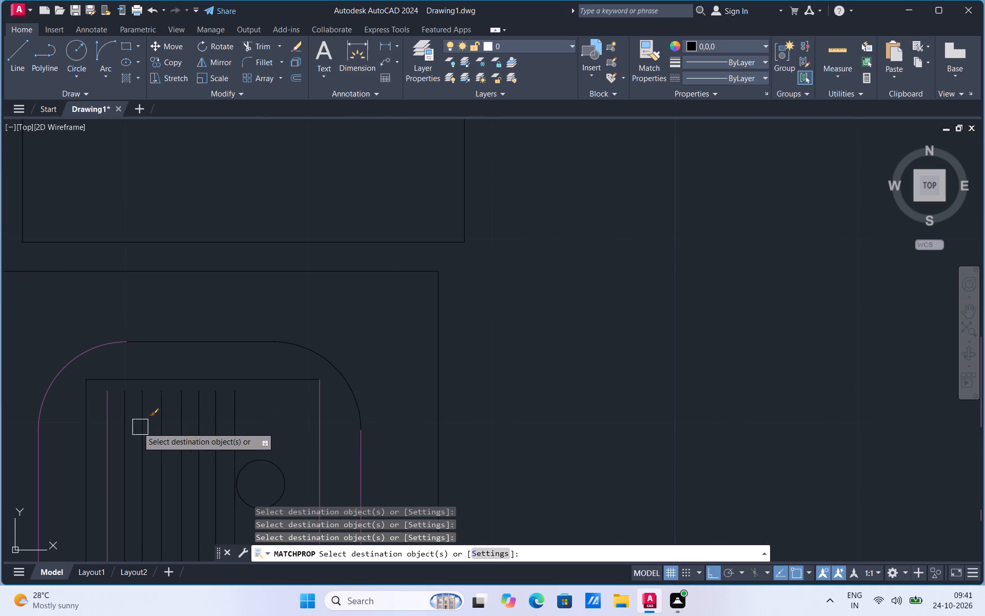
left_click(109, 428)
left_click(76, 355)
left_click(41, 453)
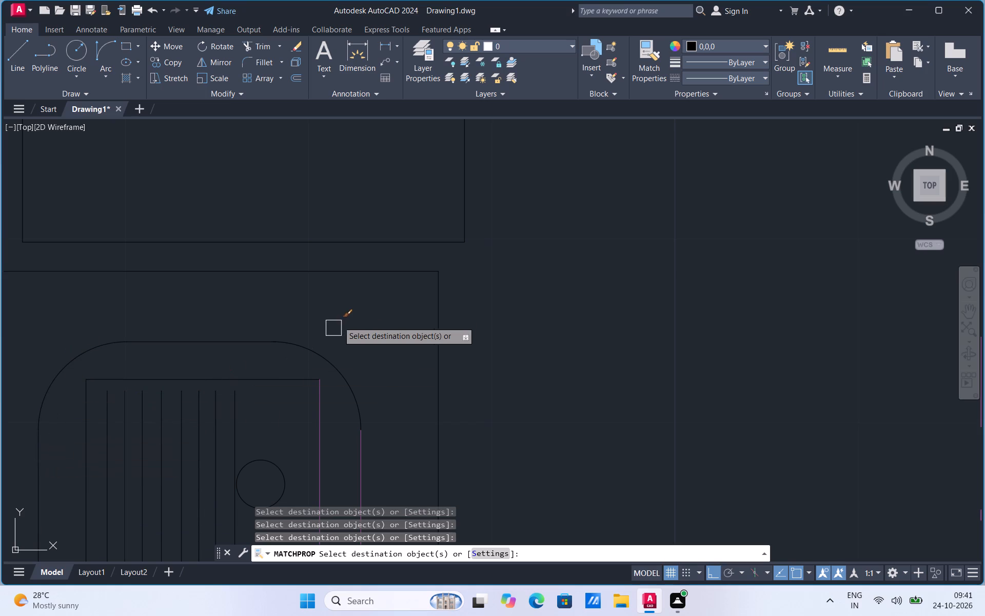
scroll(337, 285, "down", 3)
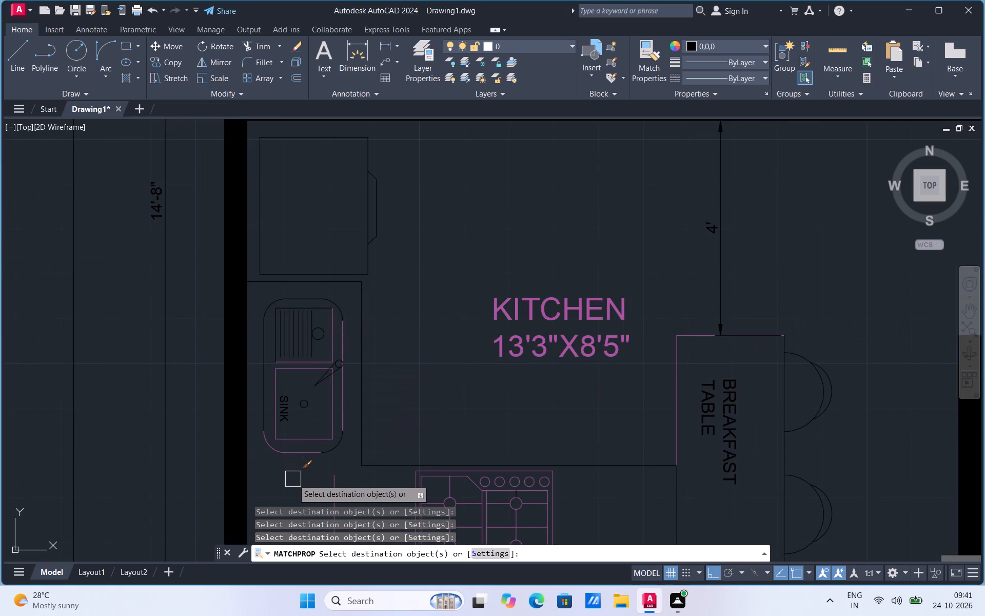
scroll(289, 470, "up", 2)
left_click(305, 427)
left_click(250, 422)
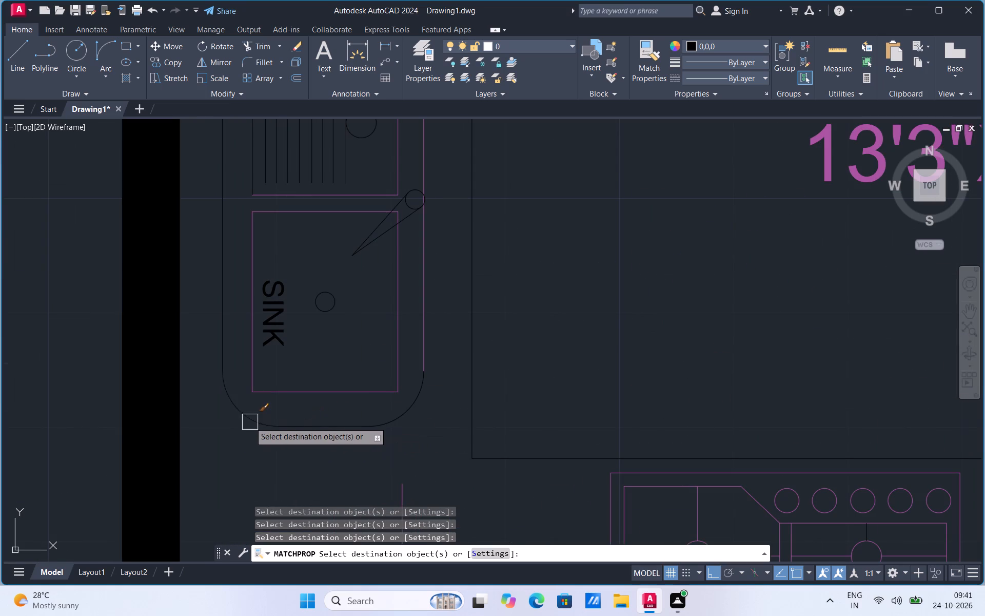
left_click(279, 396)
left_click(352, 192)
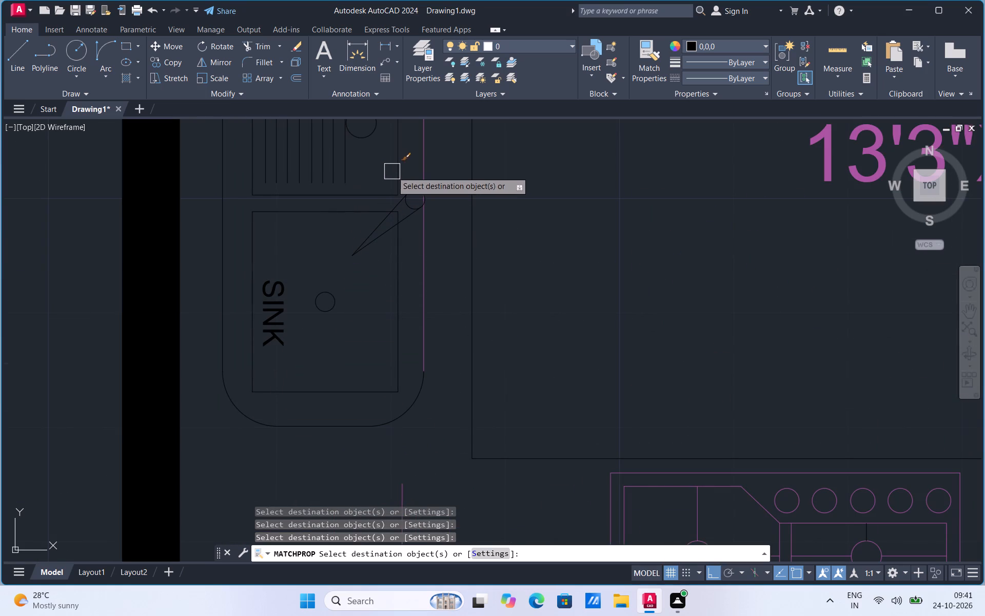
left_click(399, 167)
left_click(427, 166)
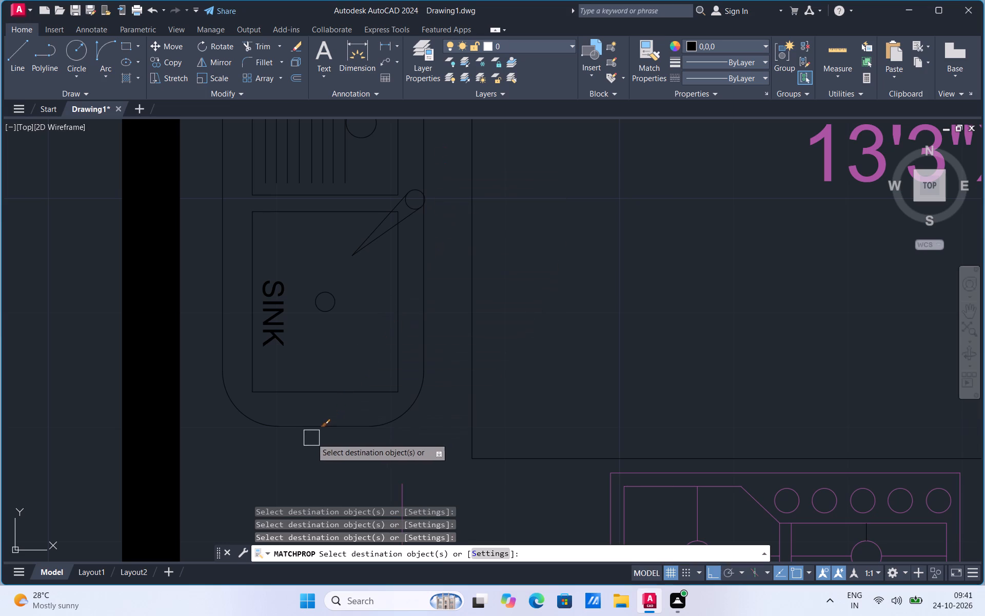
Apply the black properties to the KITCHEN 13'3"X8'5" label and try to include the short line west of the stove.
scroll(295, 450, "down", 1)
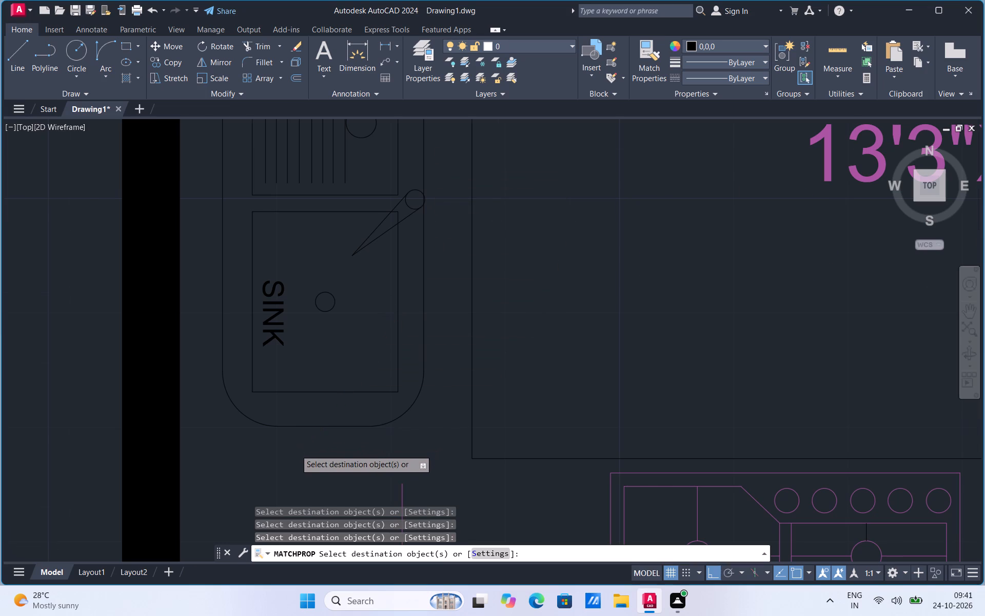
scroll(292, 395, "down", 2)
left_click(467, 348)
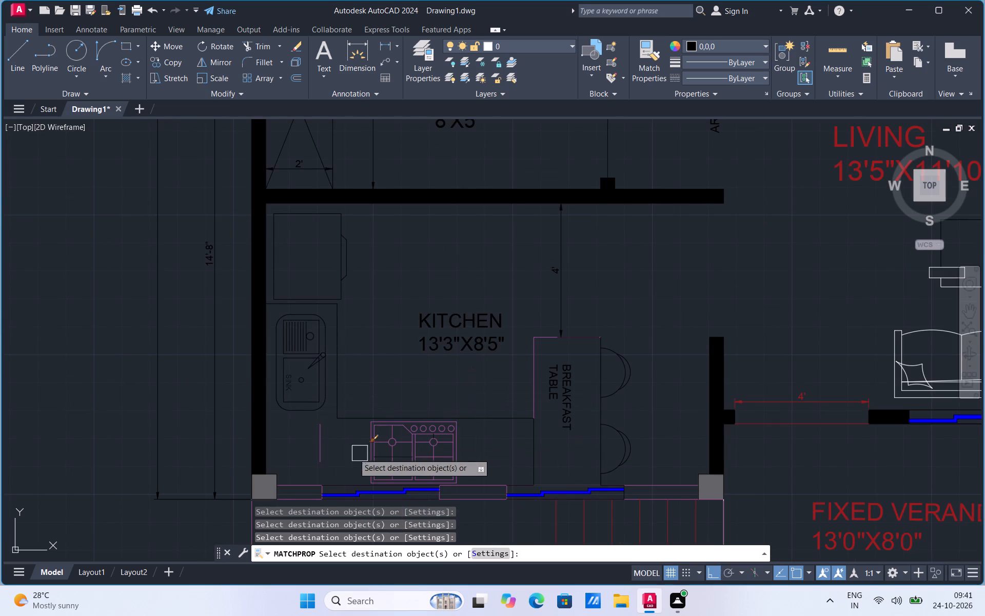
left_click(312, 458)
left_click(297, 484)
Apply the black properties to the 14'-1", 13'-10" and overall dimensions along the plan's south side.
scroll(316, 361, "down", 1)
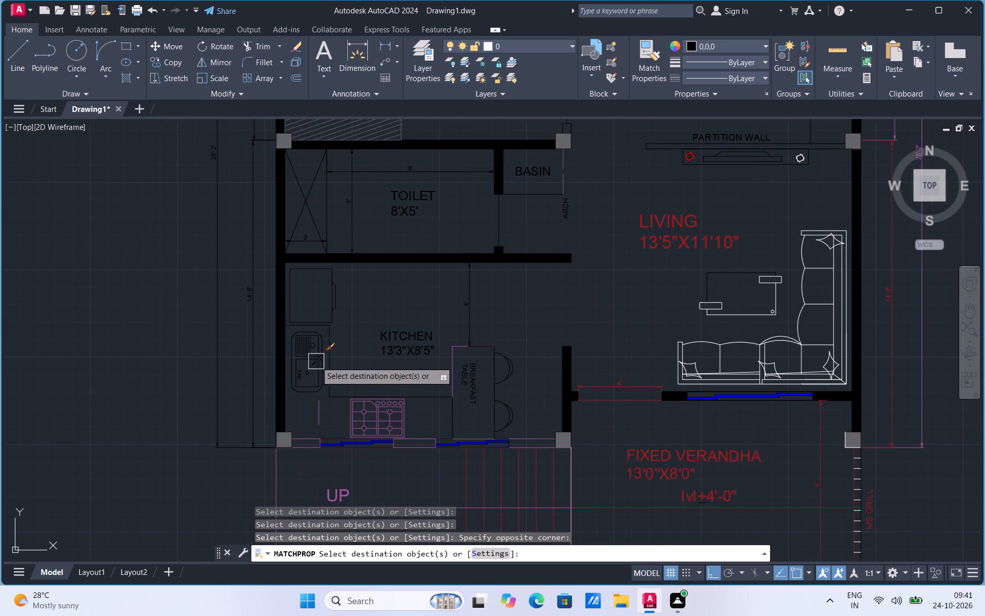
left_click(281, 484)
scroll(285, 344, "down", 2)
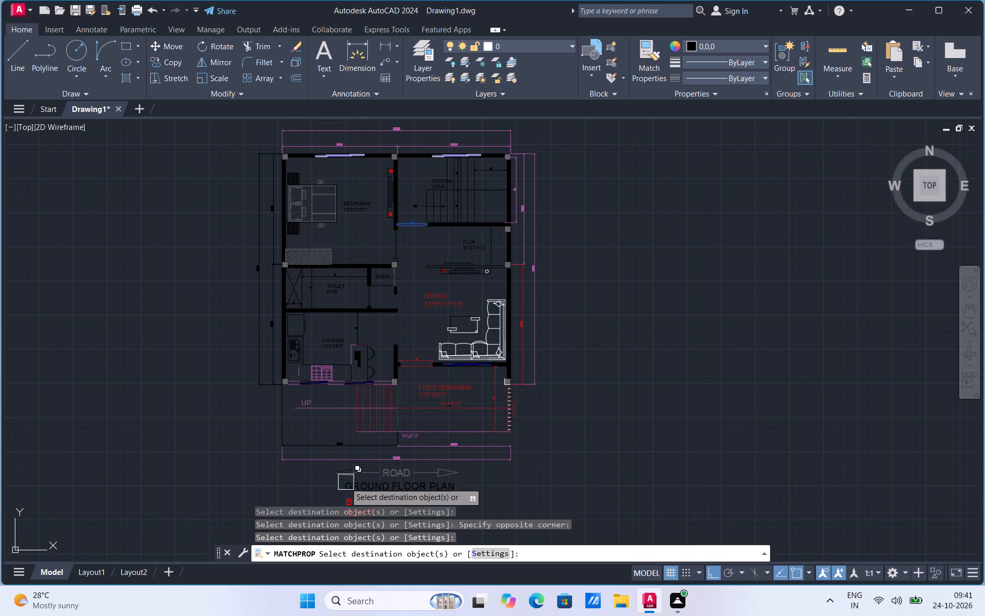
scroll(347, 457, "up", 1)
left_click(481, 463)
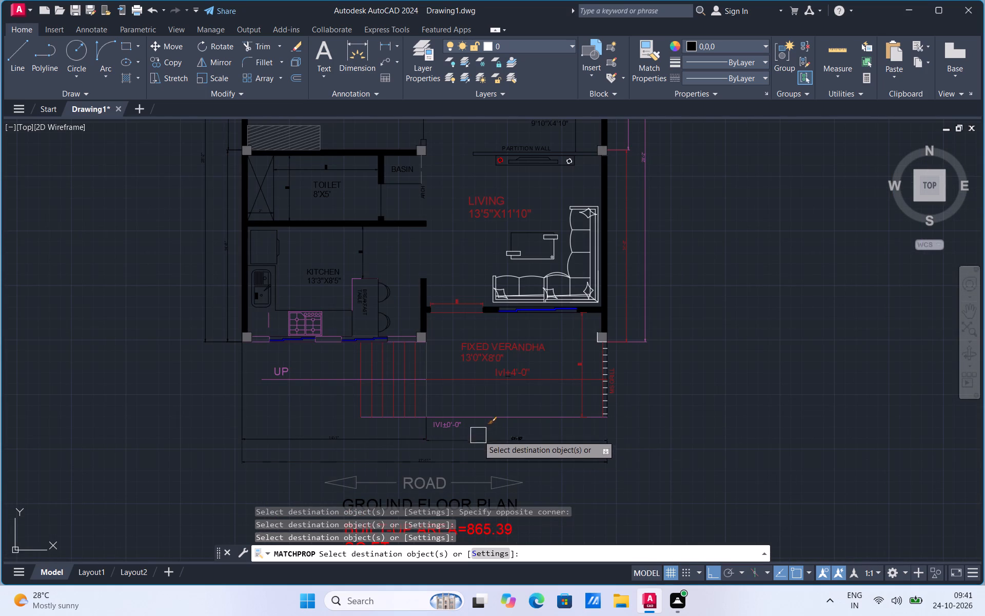
left_click(478, 434)
Apply the black properties to the south edge line of the stair and verandah and the lvl±0'-0" label with its underline.
left_click(476, 418)
scroll(459, 429, "up", 2)
left_click(444, 426)
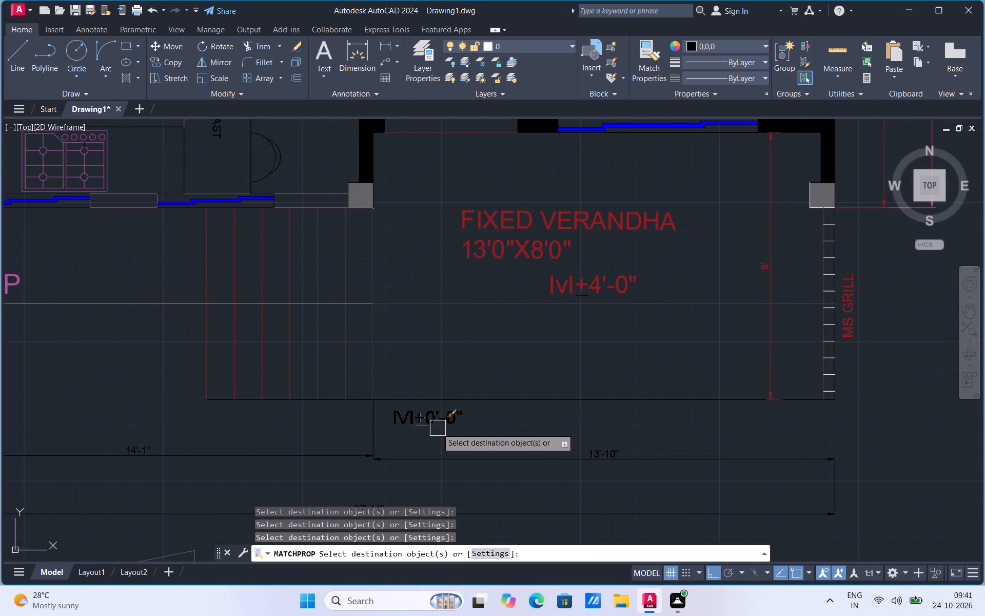
scroll(428, 432, "up", 2)
left_click(420, 423)
scroll(461, 449, "down", 2)
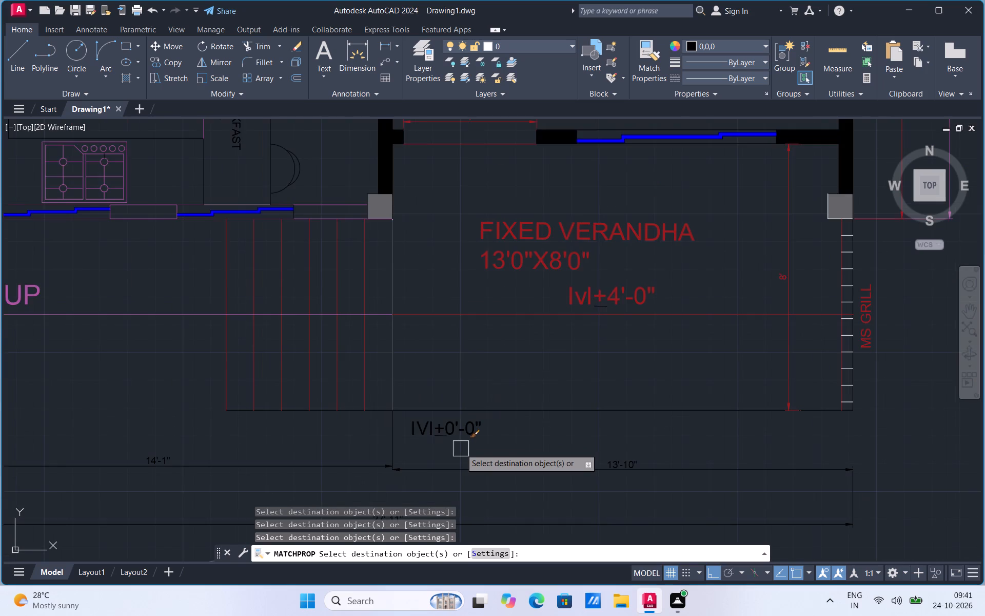
Apply the black properties to the inner east dimension, the 8' verandah dimension, the walking line, and the FIXED VERANDHA and UP labels.
scroll(461, 449, "down", 1)
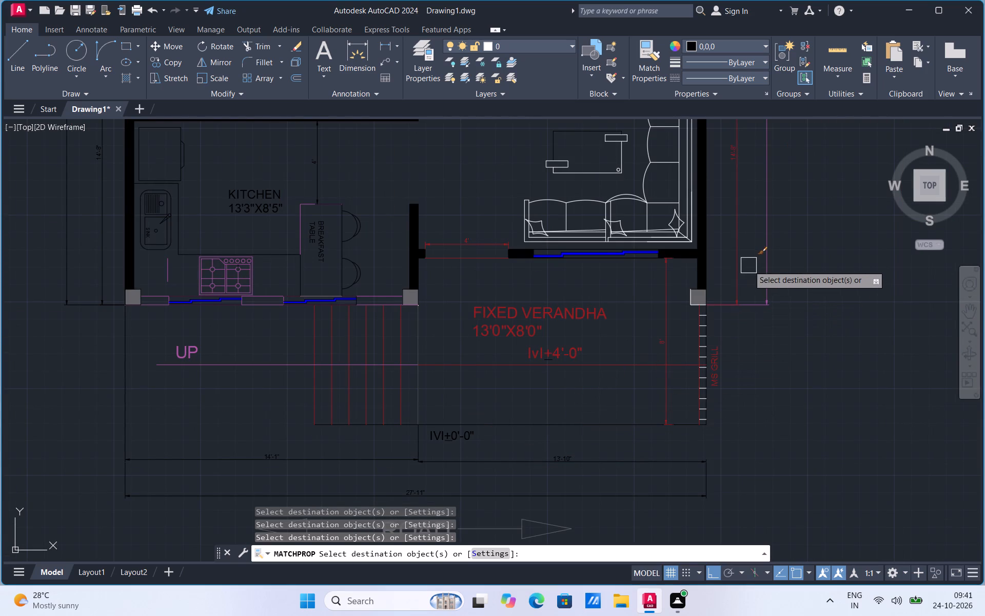
left_click(743, 268)
left_click(661, 331)
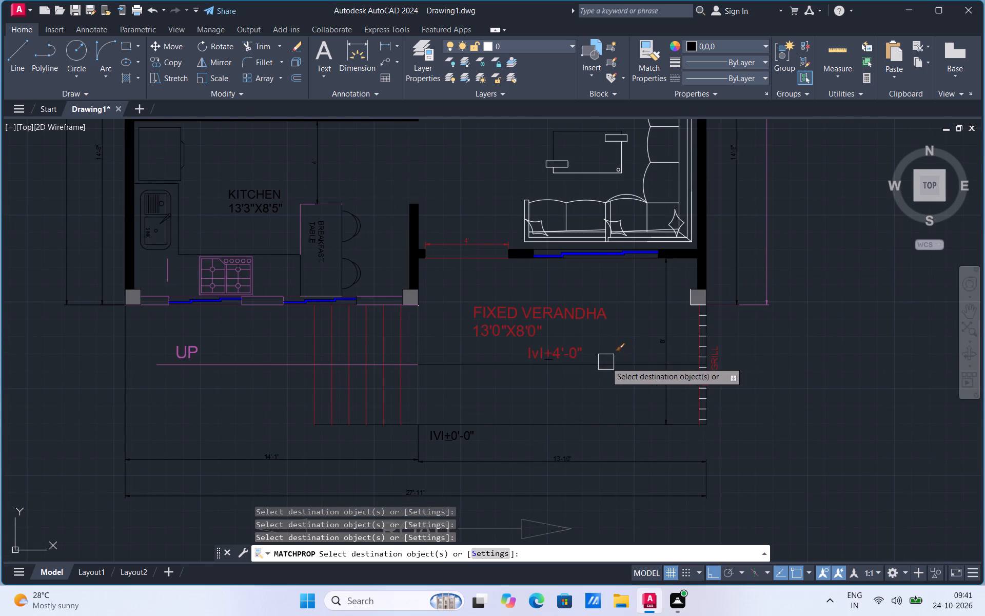
left_click(585, 362)
left_click(512, 323)
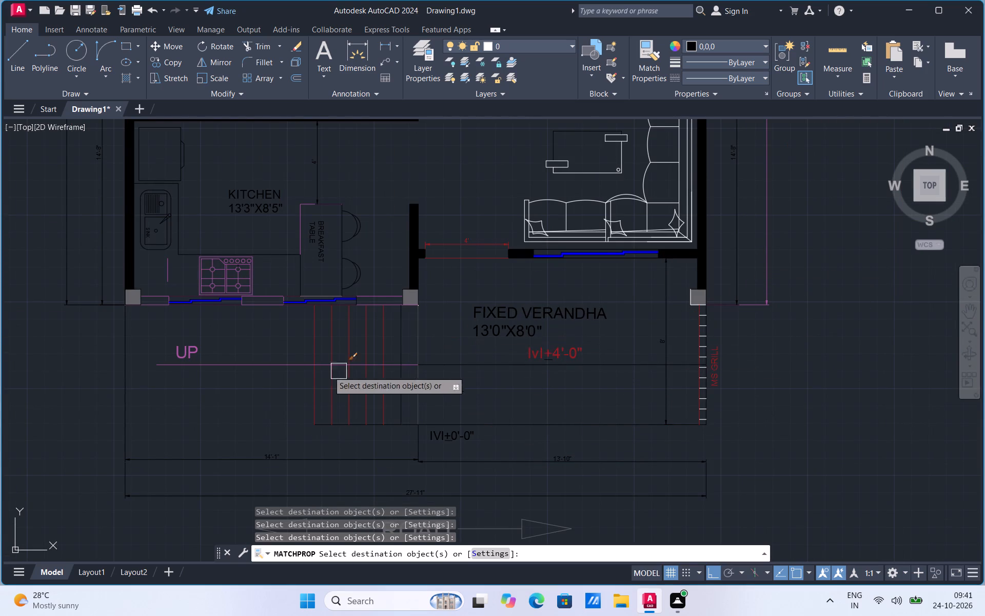
left_click(175, 348)
left_click(202, 371)
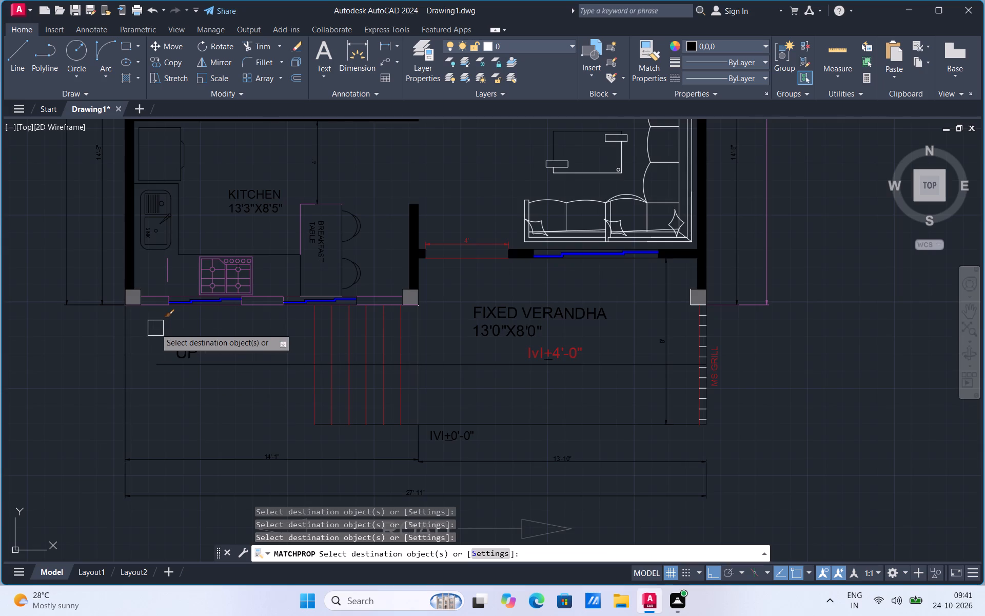
Apply the black properties to the kitchen's south wall lines, the west window's outer jamb and the short line west of the stove.
scroll(154, 317, "up", 1)
left_click(154, 298)
left_click(154, 282)
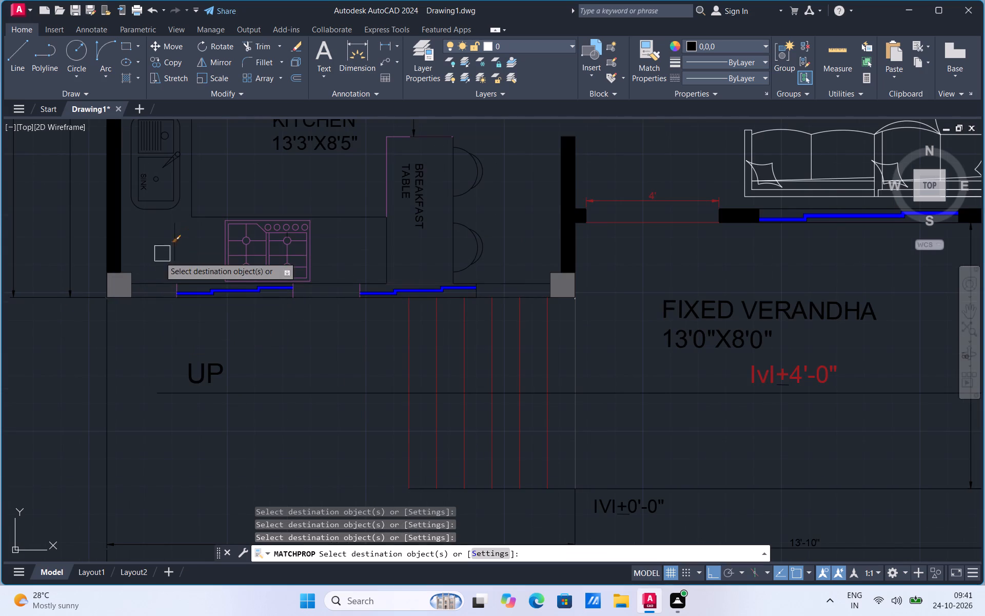
scroll(154, 264, "up", 3)
left_click(235, 359)
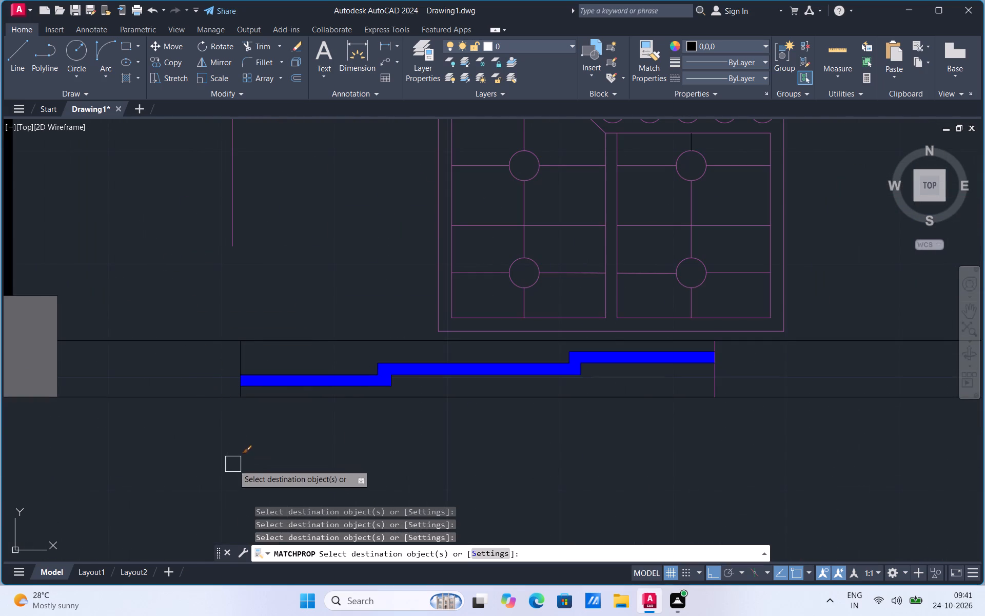
scroll(241, 476, "down", 2)
scroll(324, 351, "up", 2)
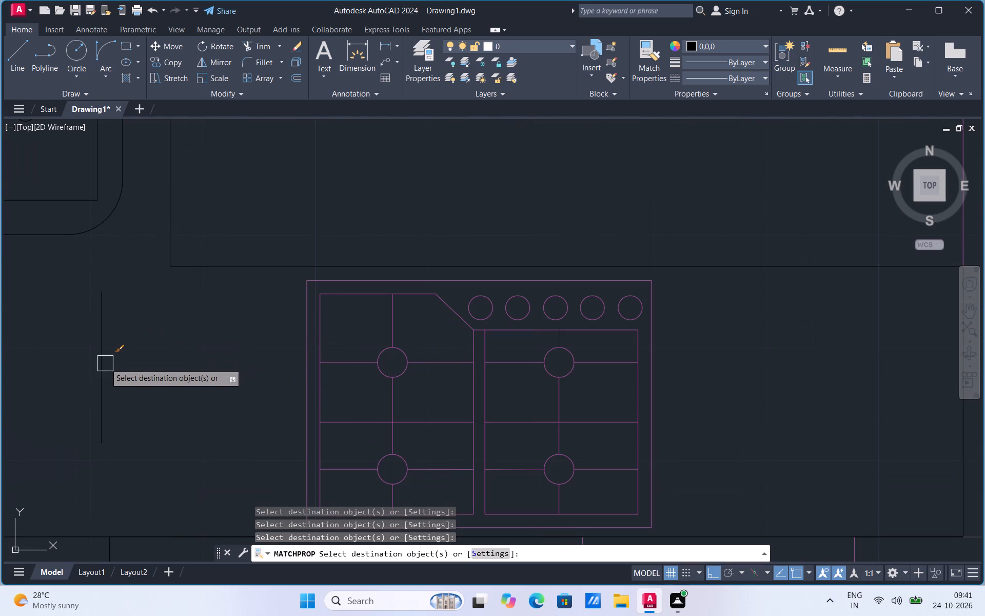
left_click(105, 363)
Apply the black properties to the stove's outer outline, the northwest burner's surrounding lines, the diagonal edge and the five control knobs.
left_click(305, 346)
left_click(319, 328)
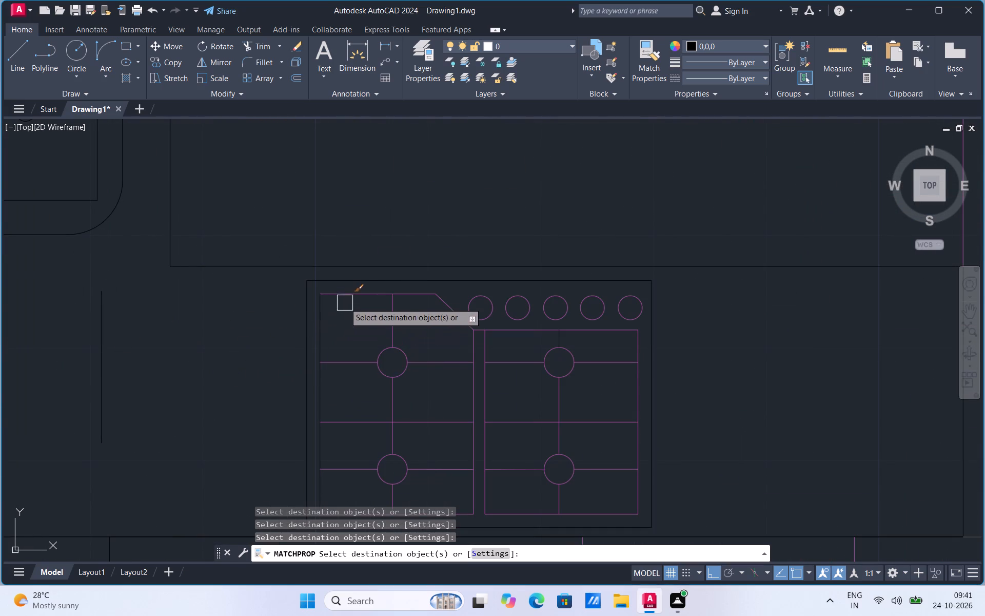
left_click(350, 298)
left_click(349, 361)
left_click(387, 314)
left_click(437, 363)
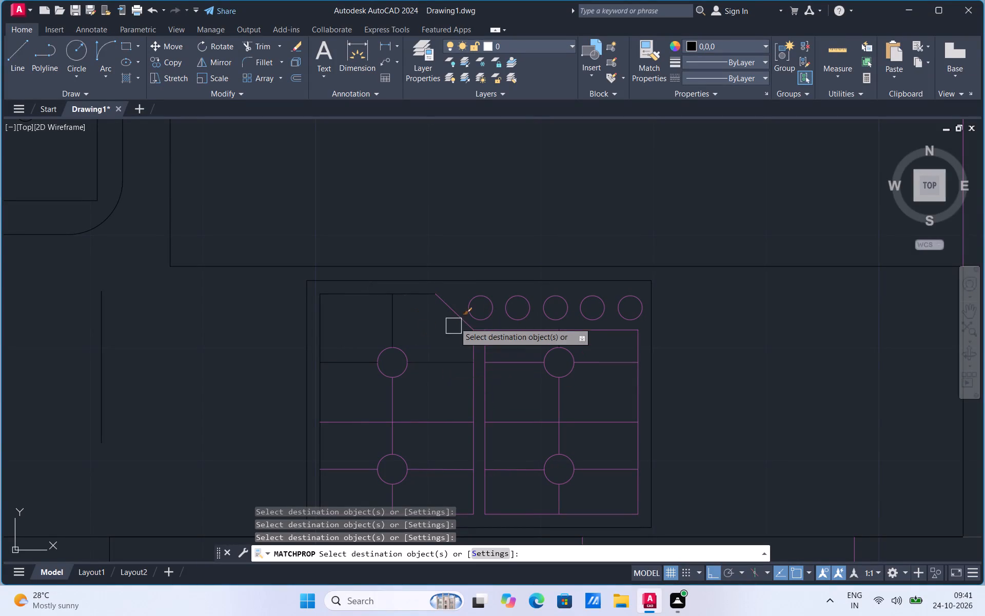
left_click(459, 308)
left_click(485, 297)
left_click(528, 300)
left_click(571, 301)
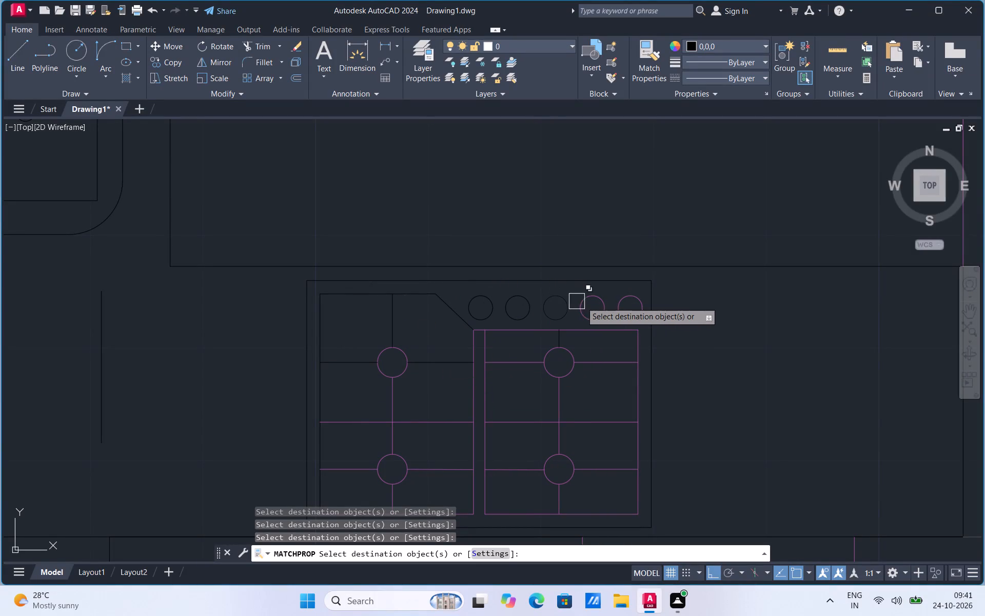
left_click(591, 303)
left_click(639, 303)
Apply the black properties to the north edge of the stove's east half and its northeast burner circle and cross lines.
left_click(606, 337)
left_click(595, 368)
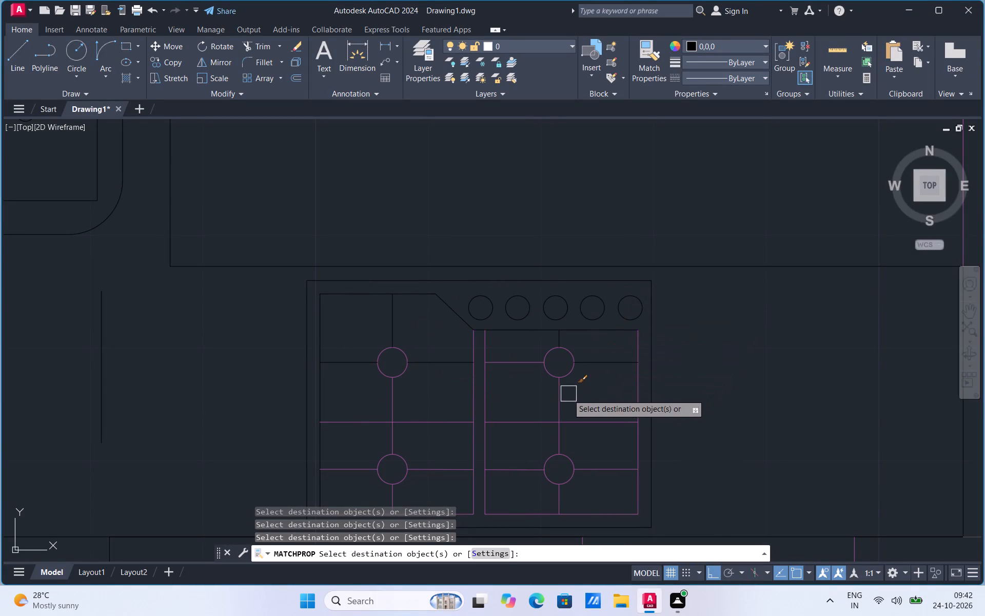
left_click(558, 399)
left_click_drag(519, 369, 519, 363)
left_click(521, 362)
left_click(541, 377)
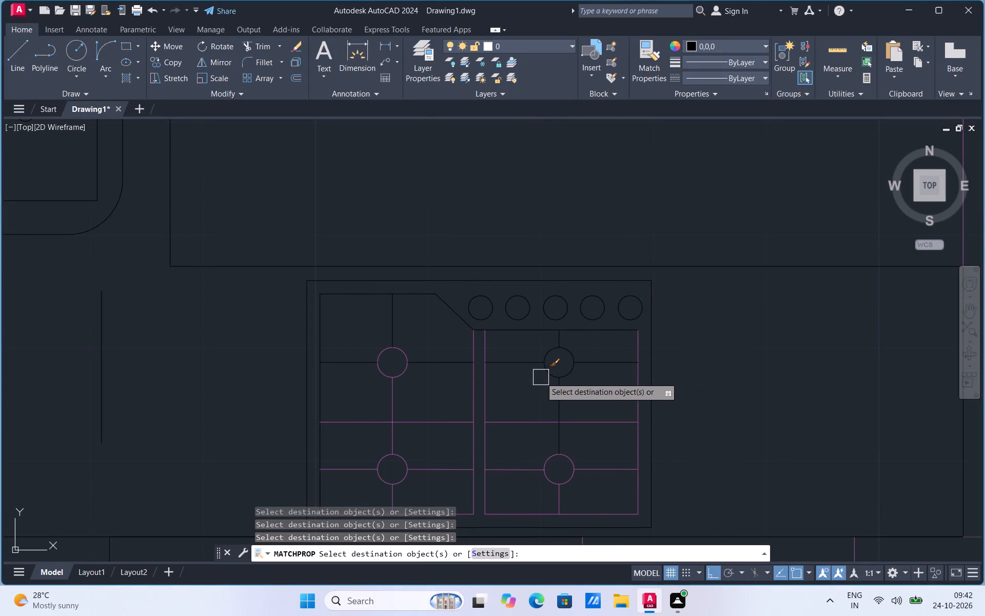
Apply the black properties to the stove's two centre divider lines and the remaining burner circles and cross lines in its west half.
left_click(488, 393)
left_click(470, 397)
left_click(444, 423)
left_click(420, 470)
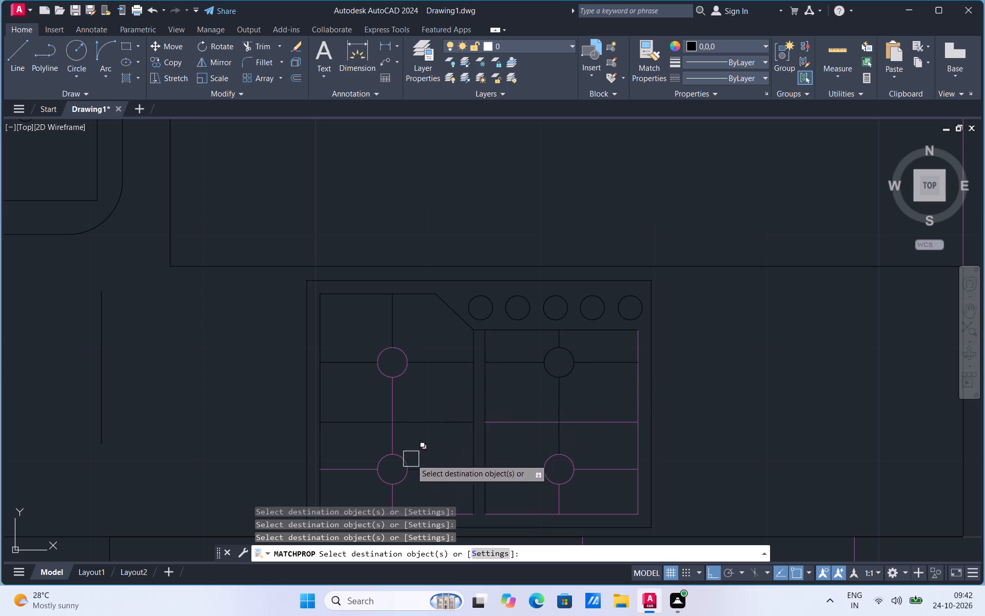
left_click(397, 440)
left_click(404, 378)
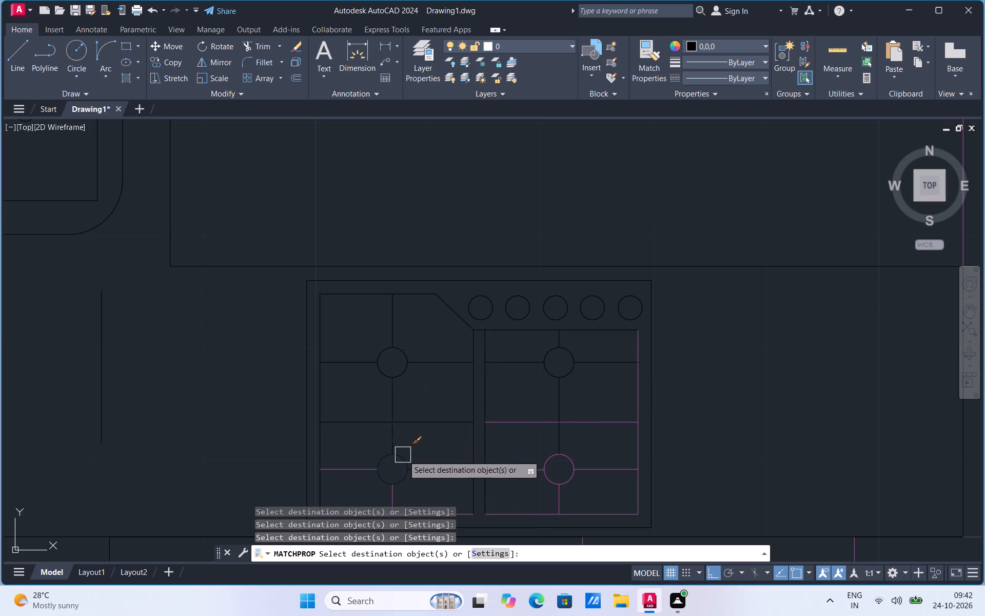
left_click(406, 457)
left_click(366, 468)
left_click(388, 493)
Apply the black properties to the stove's southeast burner and cross lines, the east half's middle line, both south edges and the east edge.
left_click(517, 472)
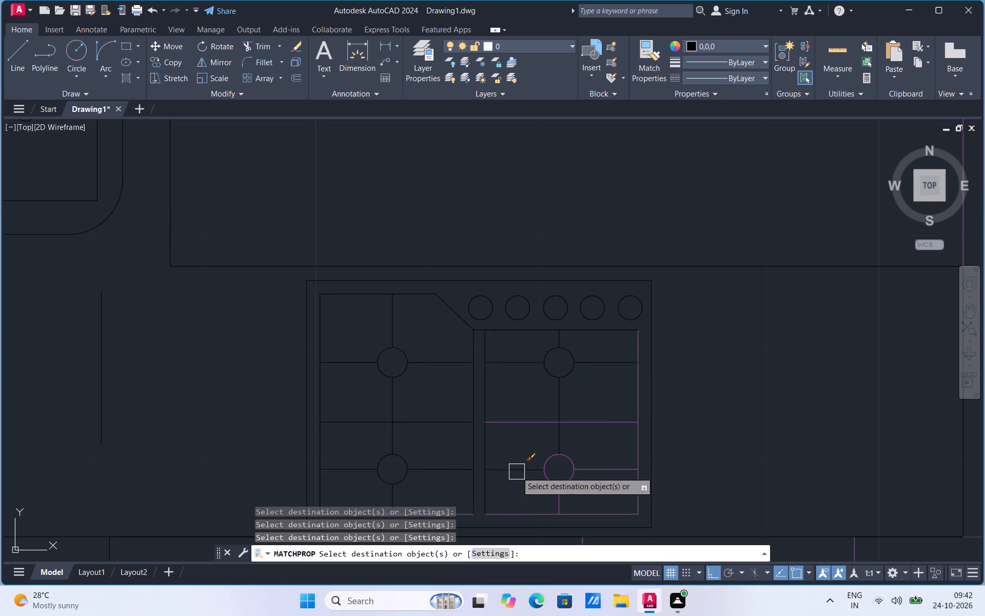
left_click(519, 429)
scroll(448, 383, "down", 1)
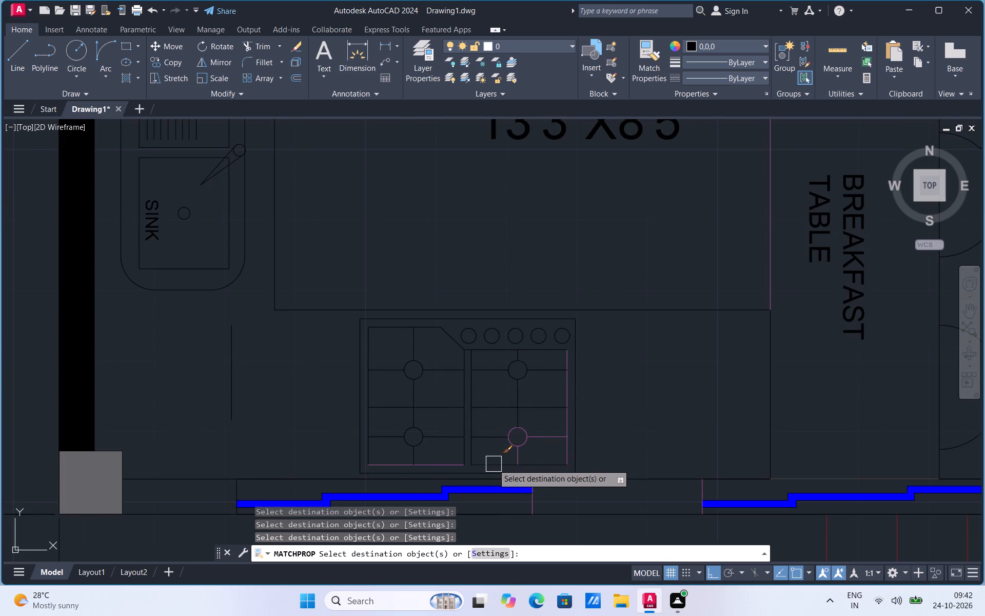
scroll(493, 464, "up", 1)
left_click(491, 461)
left_click(419, 463)
left_click(541, 432)
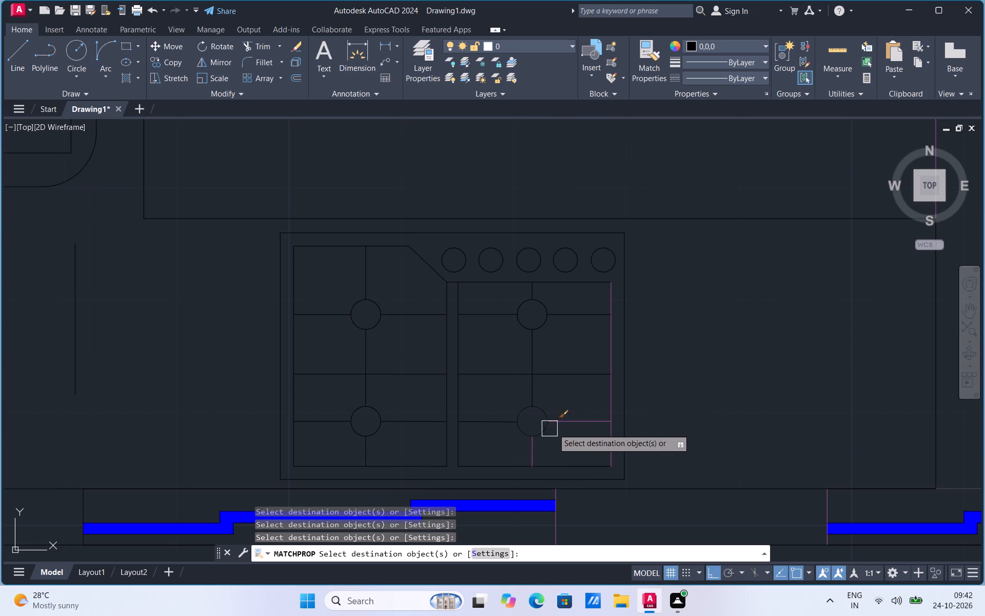
left_click(577, 426)
left_click(539, 452)
left_click(611, 397)
Apply the black properties to the two facing jambs of the kitchen's south windows and the breakfast table's west and north edges.
scroll(460, 418, "down", 2)
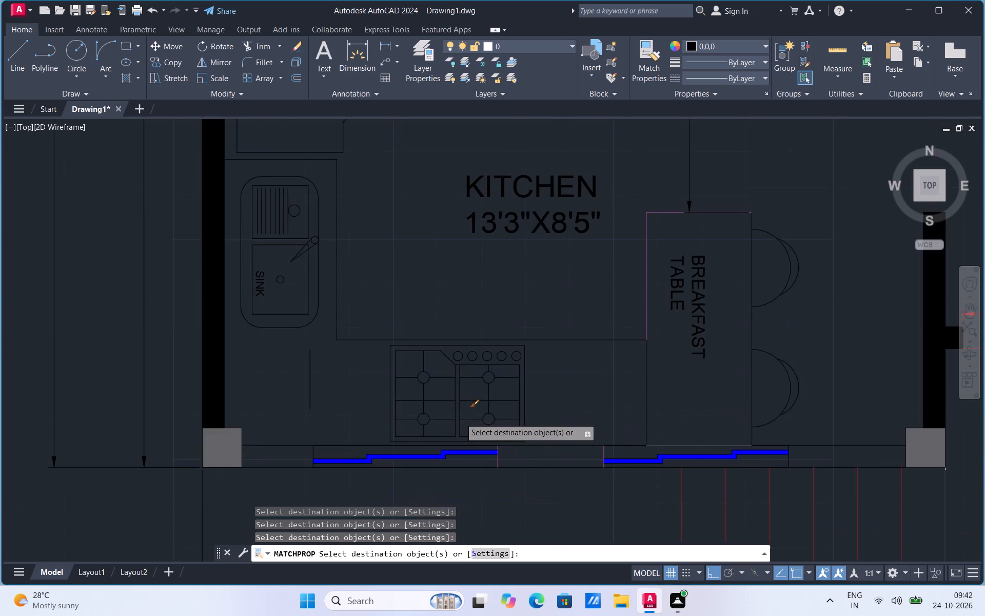
scroll(523, 467, "up", 2)
left_click(460, 458)
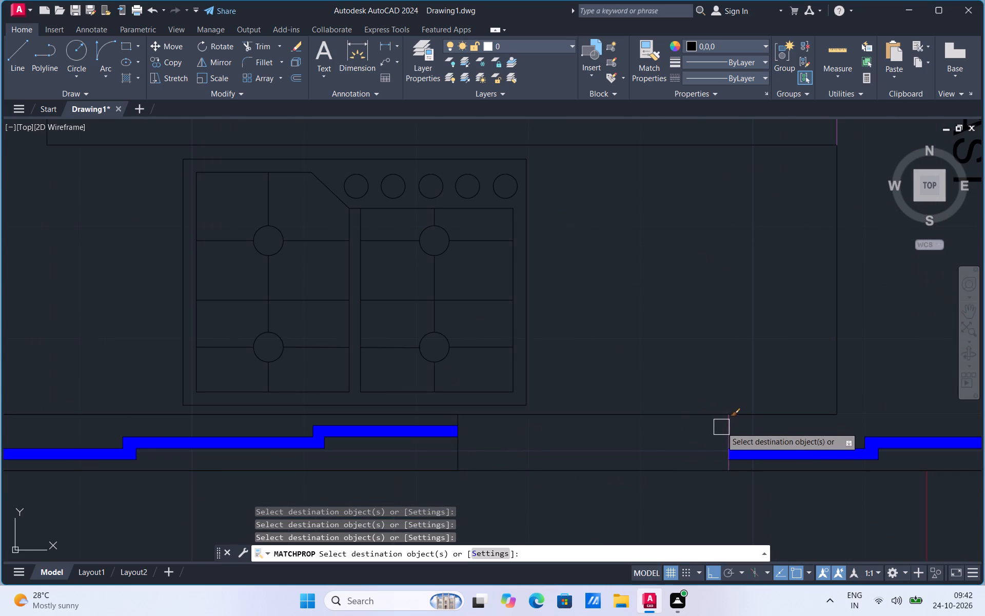
left_click(725, 426)
scroll(582, 431, "down", 2)
left_click(680, 291)
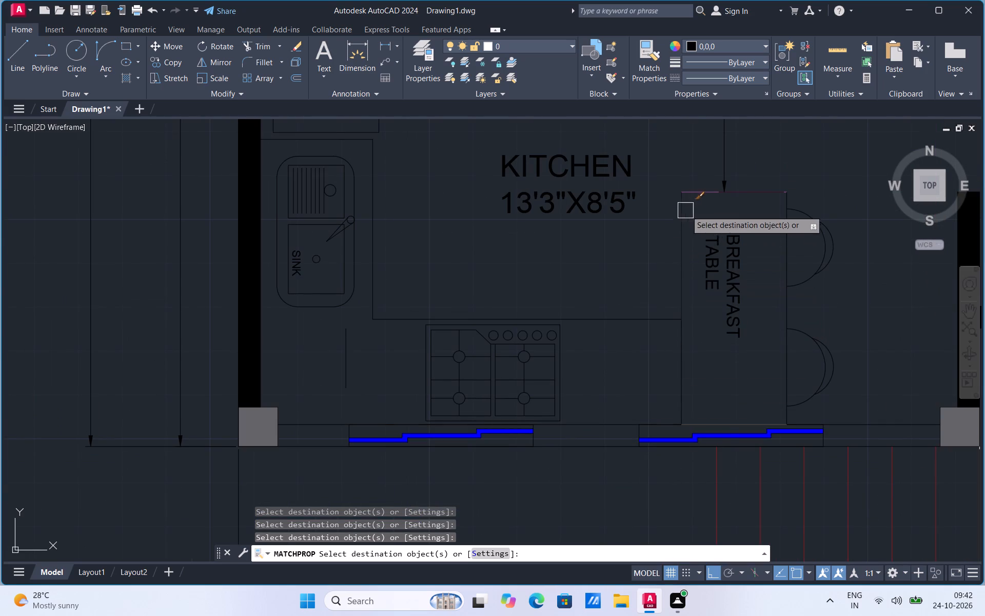
left_click(706, 196)
Apply the black properties to the six tread lines of the entrance stair beside the verandah.
scroll(515, 309, "down", 3)
scroll(624, 409, "up", 2)
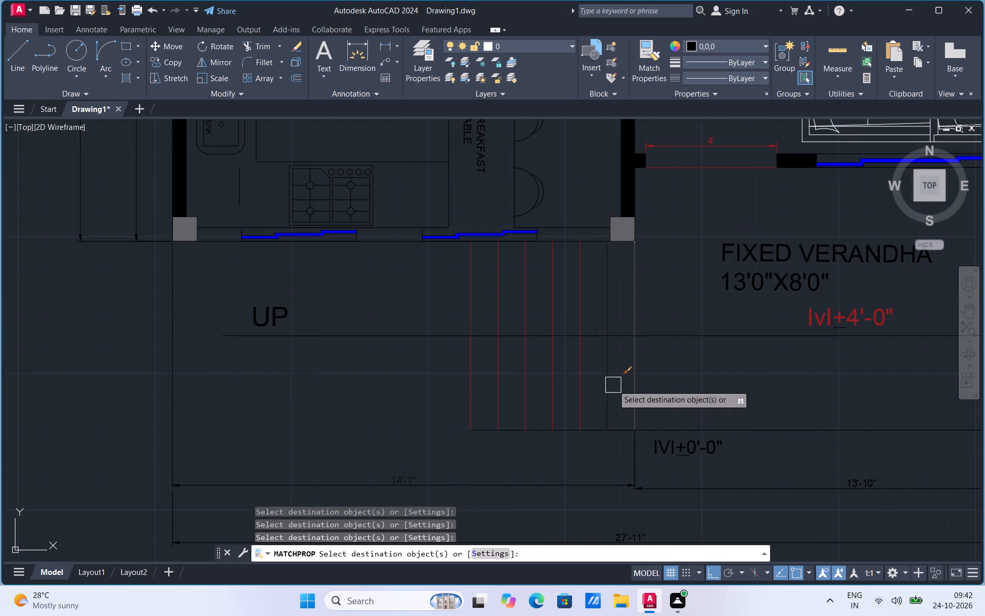
left_click(613, 385)
left_click(582, 401)
left_click(553, 401)
left_click(529, 401)
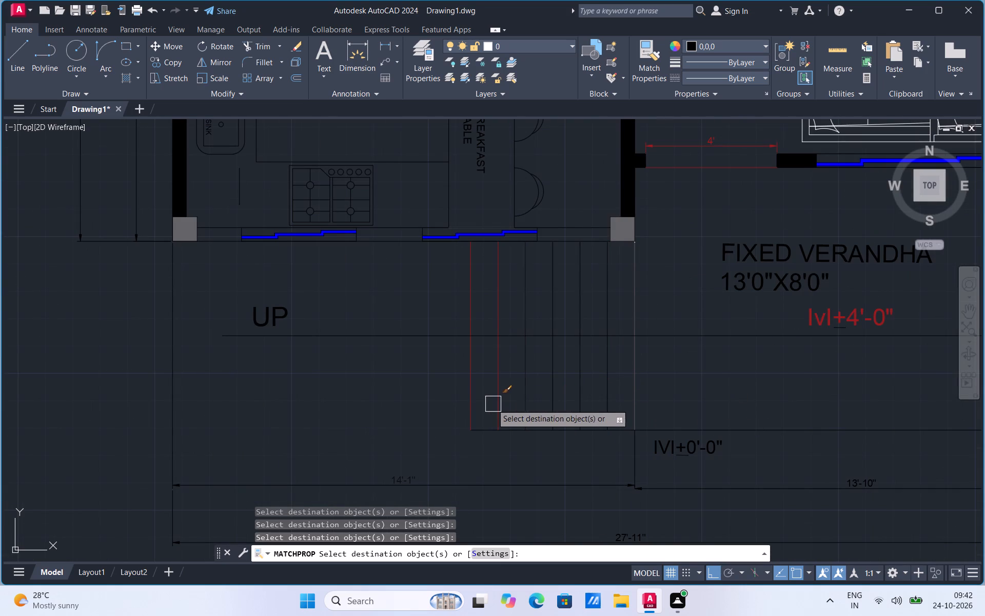
left_click(492, 404)
left_click(465, 408)
Apply the black properties to the lvl+4'-0" label, the 4' entrance opening dimension and the threshold line below it.
left_click(877, 313)
scroll(601, 433, "down", 1)
left_click(687, 256)
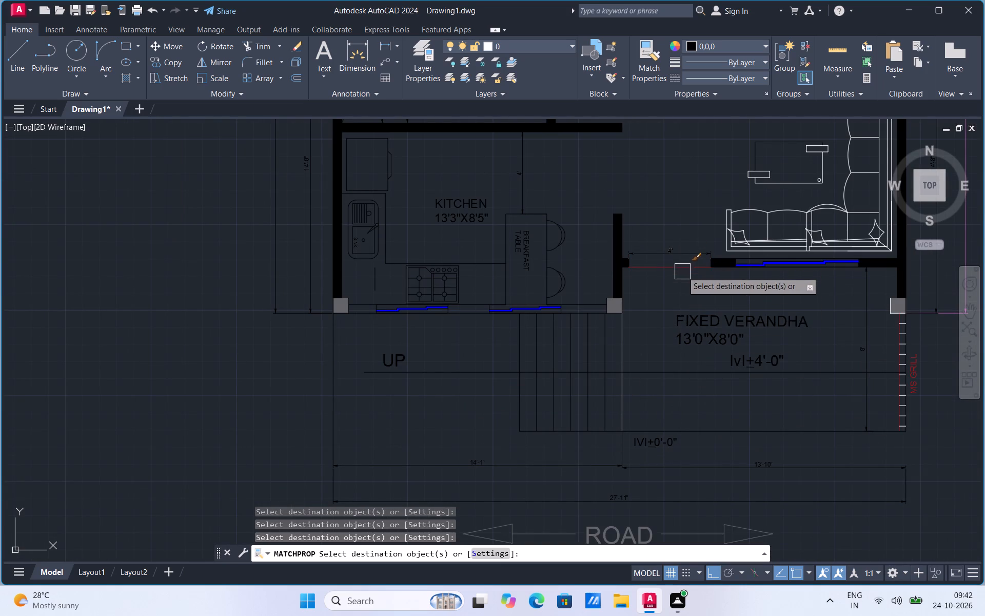
left_click(682, 272)
Apply the black properties to the verandah grill's edge line and the MS GRILL label.
scroll(895, 381, "up", 2)
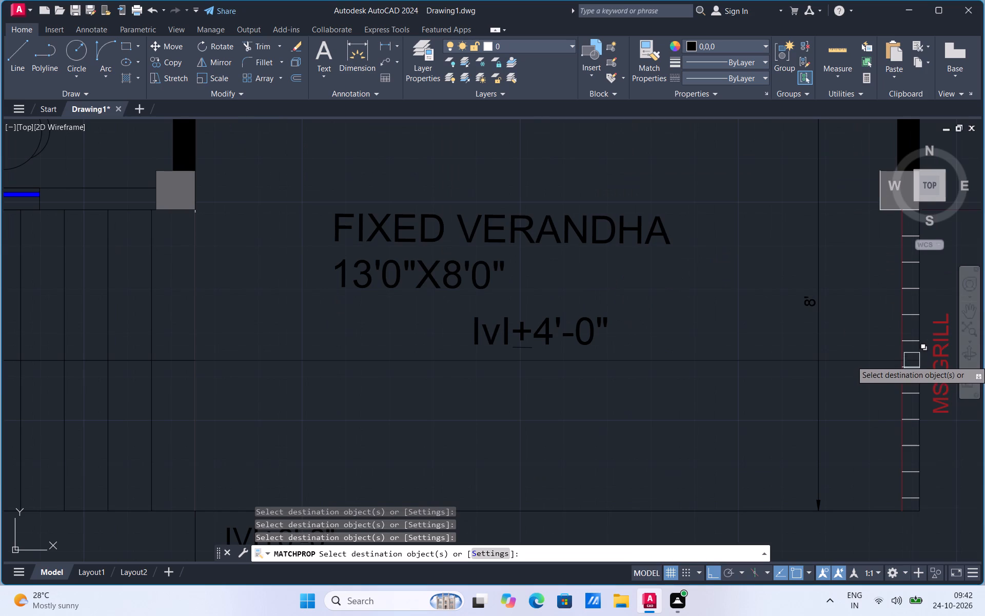
scroll(907, 348, "up", 3)
left_click(875, 368)
scroll(465, 363, "down", 2)
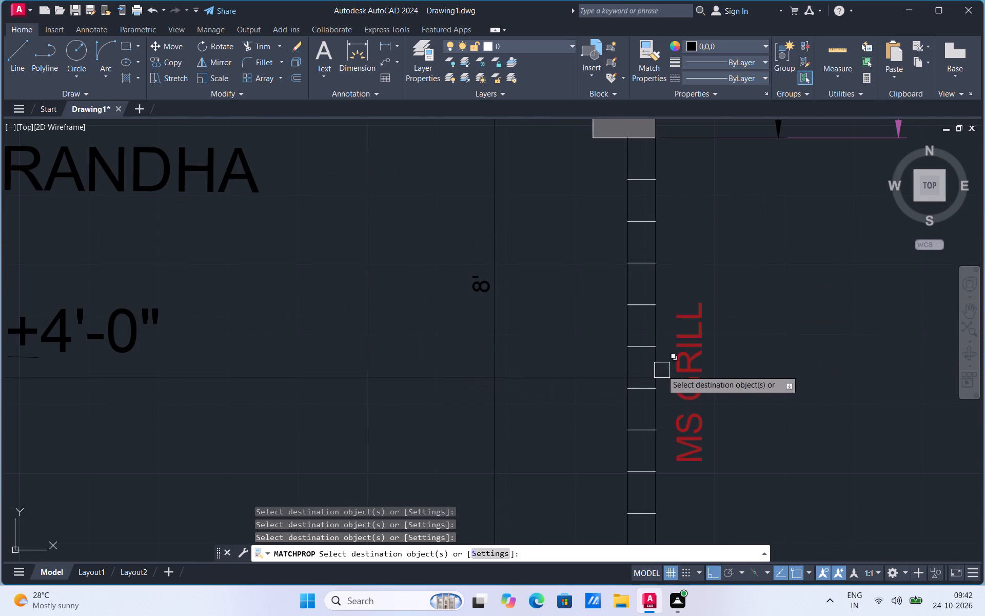
left_click(697, 365)
Apply the black properties to the outermost east dimension and the LIVING 13'5"X11'10" label.
scroll(665, 479, "down", 3)
left_click(726, 395)
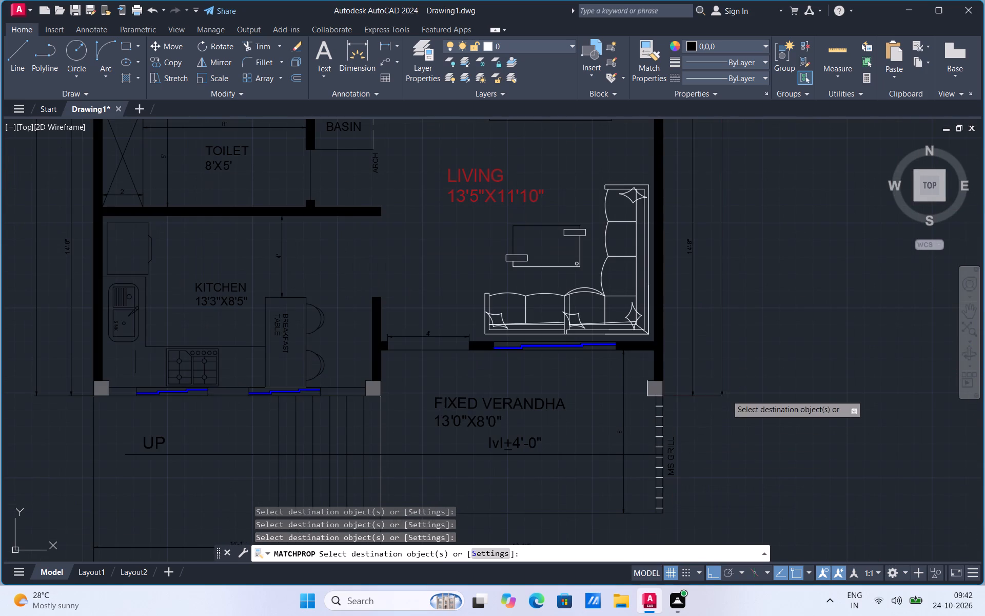
scroll(737, 479, "down", 2)
left_click(641, 367)
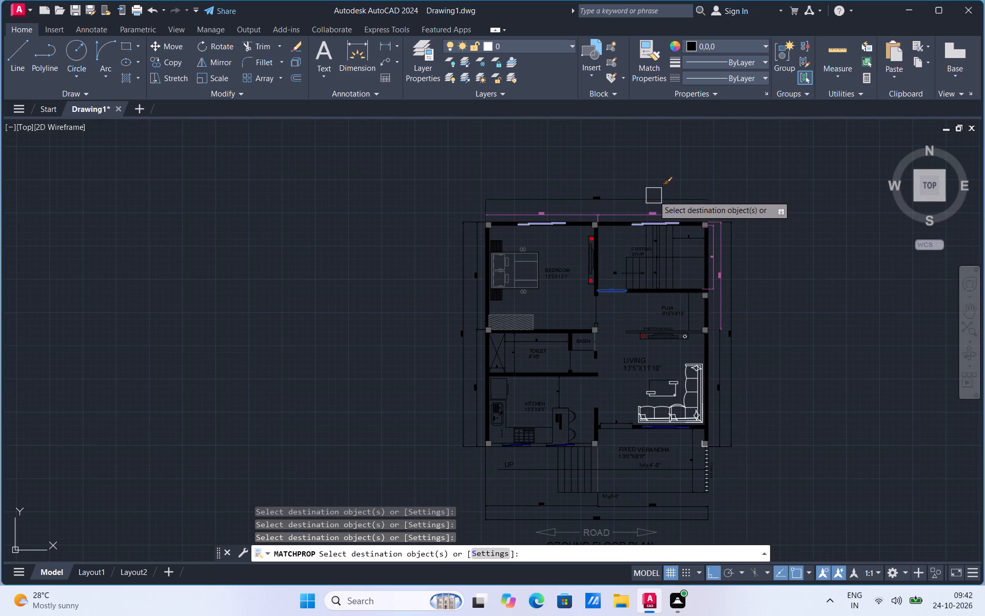
Apply the black properties to the 14'-1" and 13'-10" north dimensions and the two remaining purple dimensions east of the stair.
left_click(654, 195)
left_click(617, 211)
left_click(594, 209)
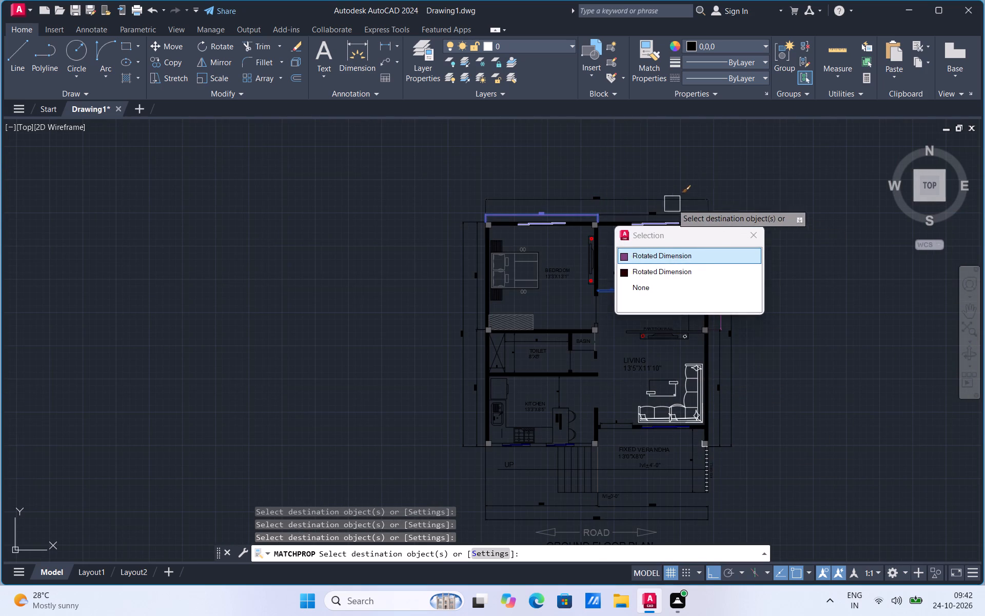
scroll(671, 183, "up", 1)
scroll(762, 241, "up", 2)
left_click(654, 271)
left_click(641, 290)
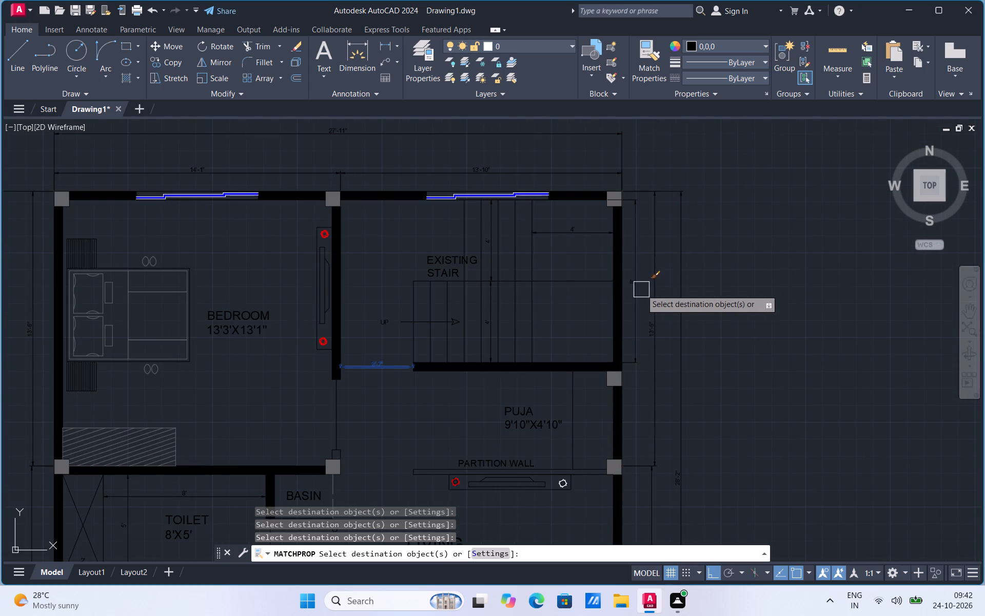
scroll(694, 328, "down", 1)
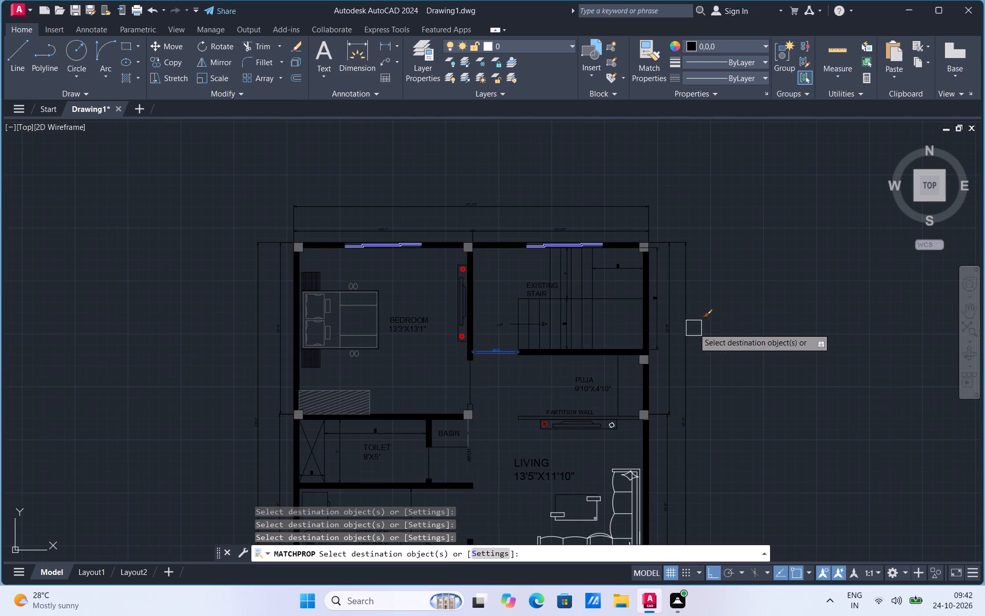
Set the current colour to Cyan and draw a vertical reference line west of the plan.
left_click(689, 42)
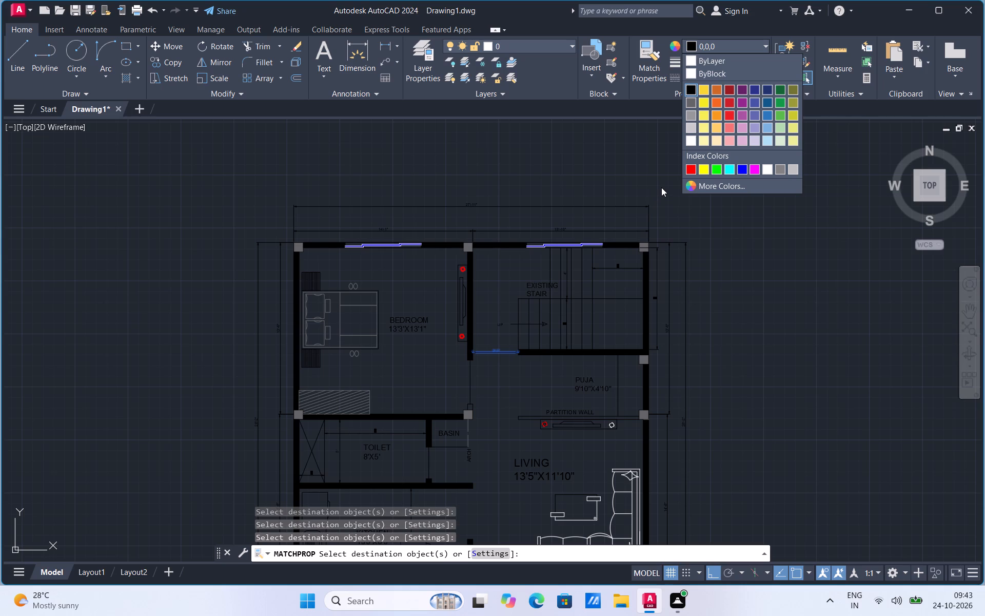
left_click(731, 174)
left_click_drag(20, 78, 19, 83)
left_click_drag(119, 344, 121, 324)
left_click(125, 172)
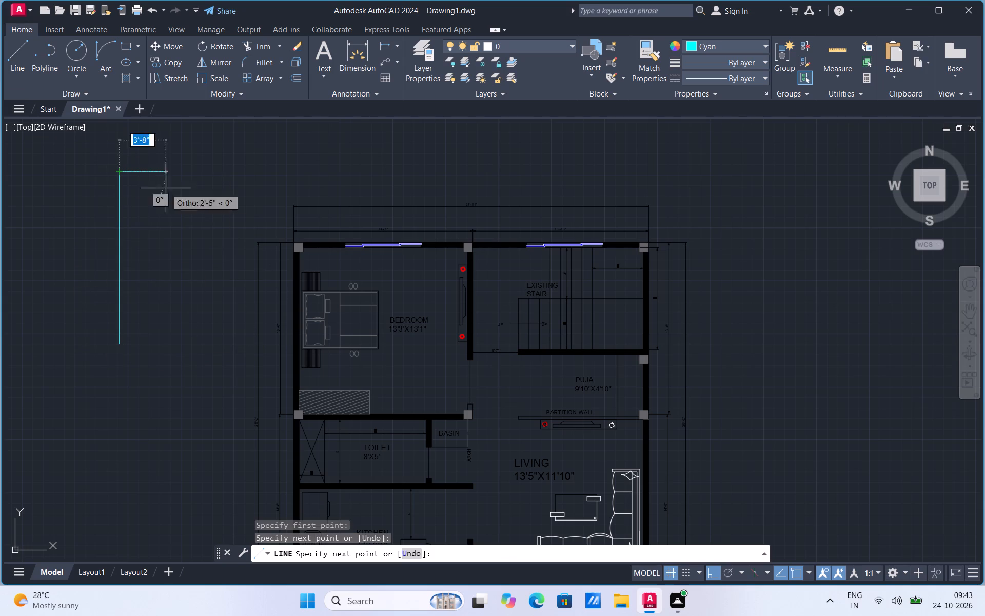
Match the cyan reference line's properties onto the outer dimensions along the north, east and west sides of the plan.
left_click(645, 79)
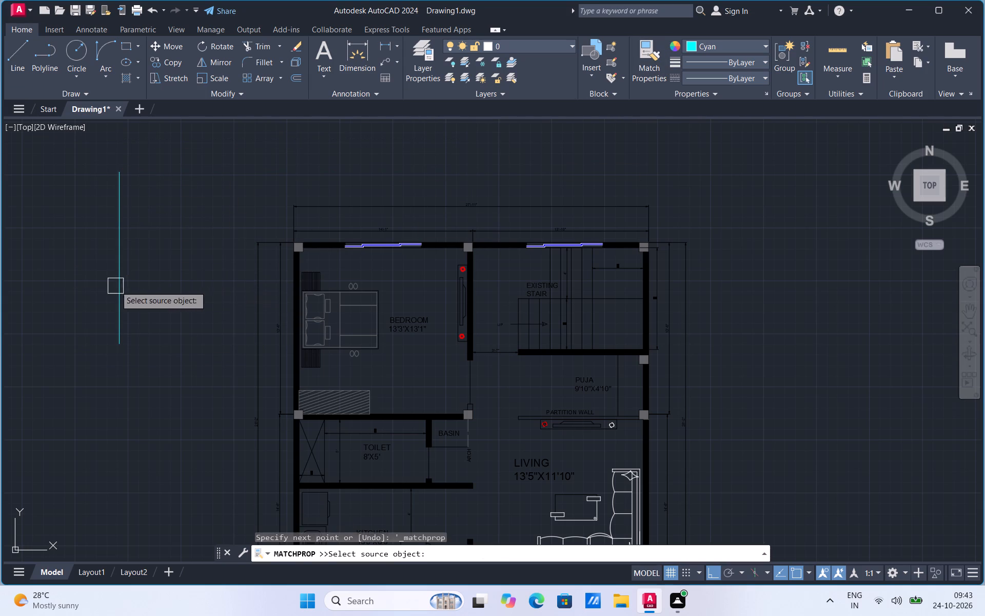
left_click(115, 286)
left_click(376, 201)
left_click(379, 226)
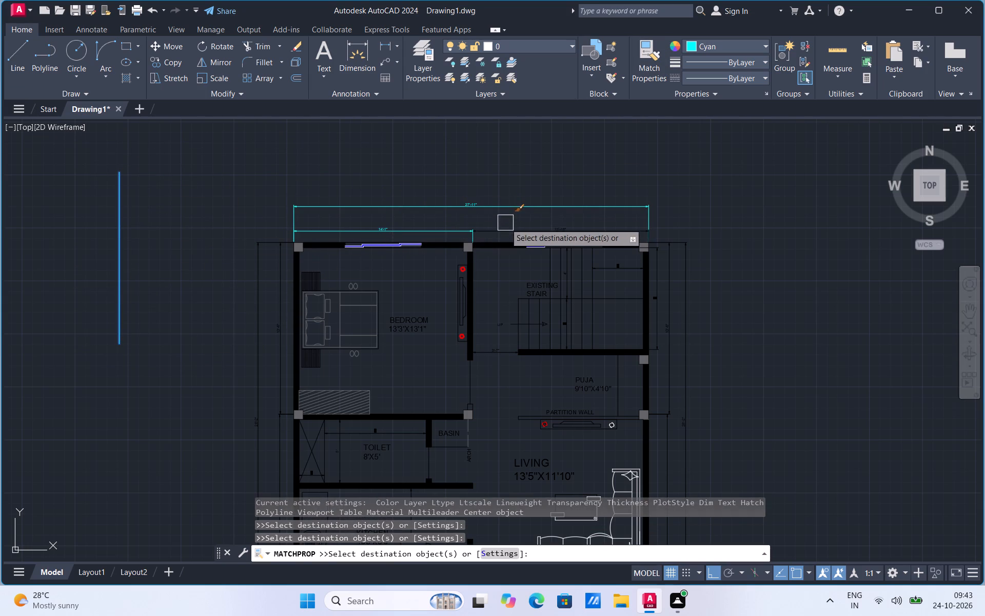
left_click(505, 227)
left_click(658, 285)
left_click(667, 276)
left_click(683, 300)
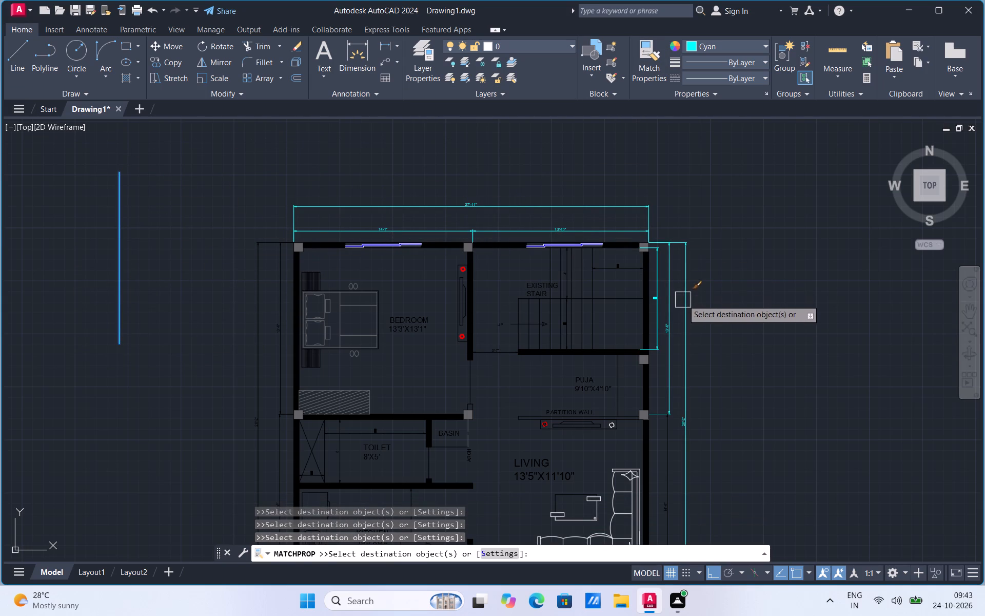
left_click(669, 455)
left_click(262, 348)
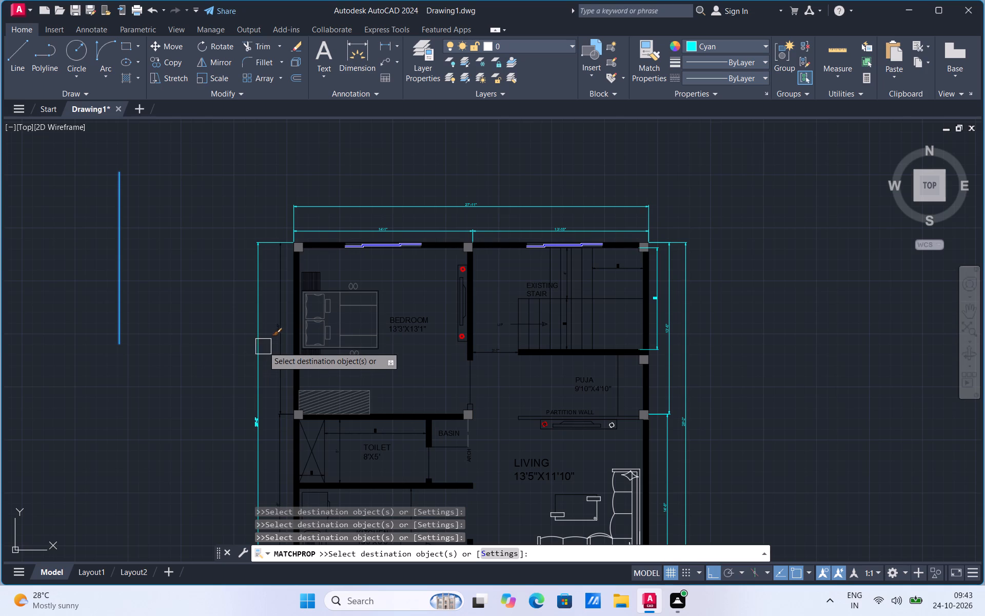
left_click_drag(273, 338, 273, 345)
left_click(282, 439)
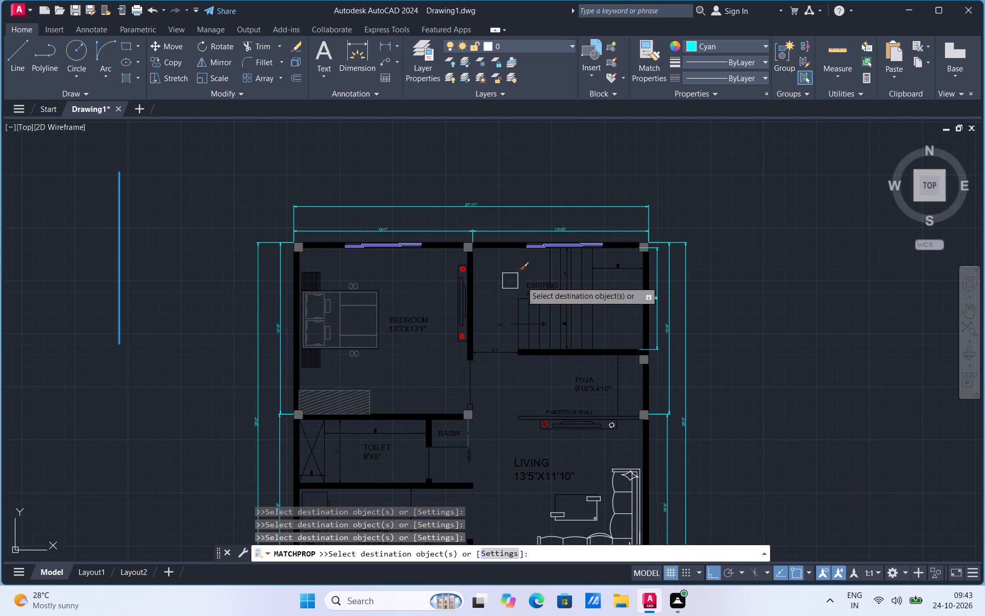
Apply the cyan properties to the existing stair's tread lines, its landing line, and the northern and eastern 4' dimensions.
scroll(617, 277, "up", 1)
left_click(616, 262)
left_click(589, 315)
left_click(581, 283)
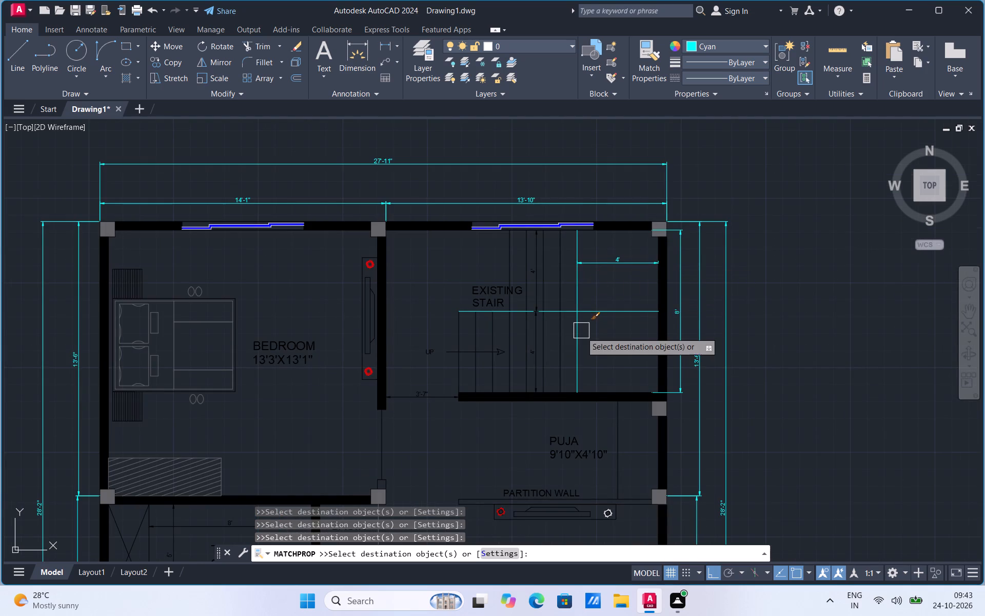
left_click(581, 335)
left_click(565, 344)
left_click(543, 291)
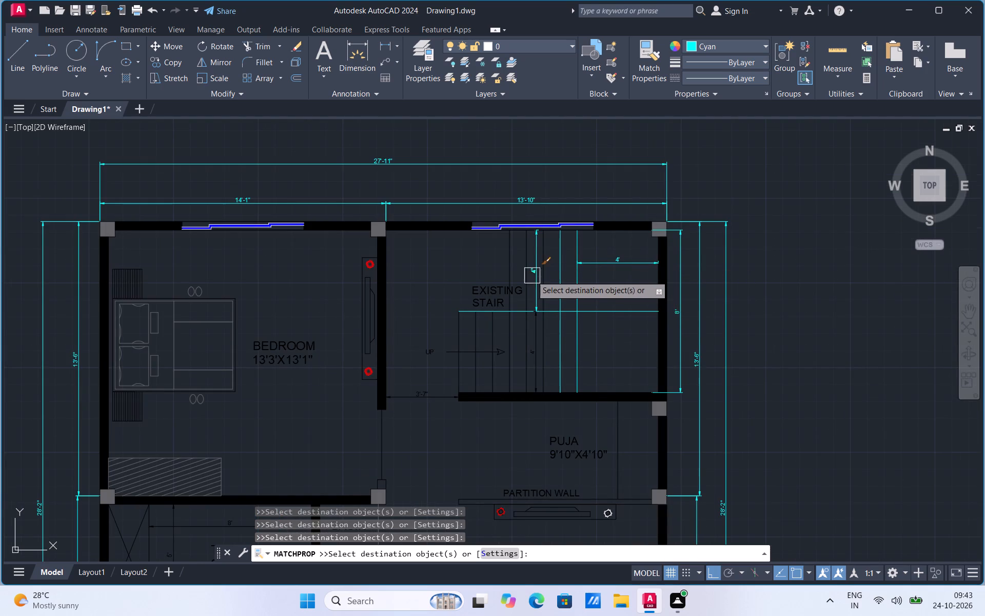
left_click(525, 254)
left_click(514, 260)
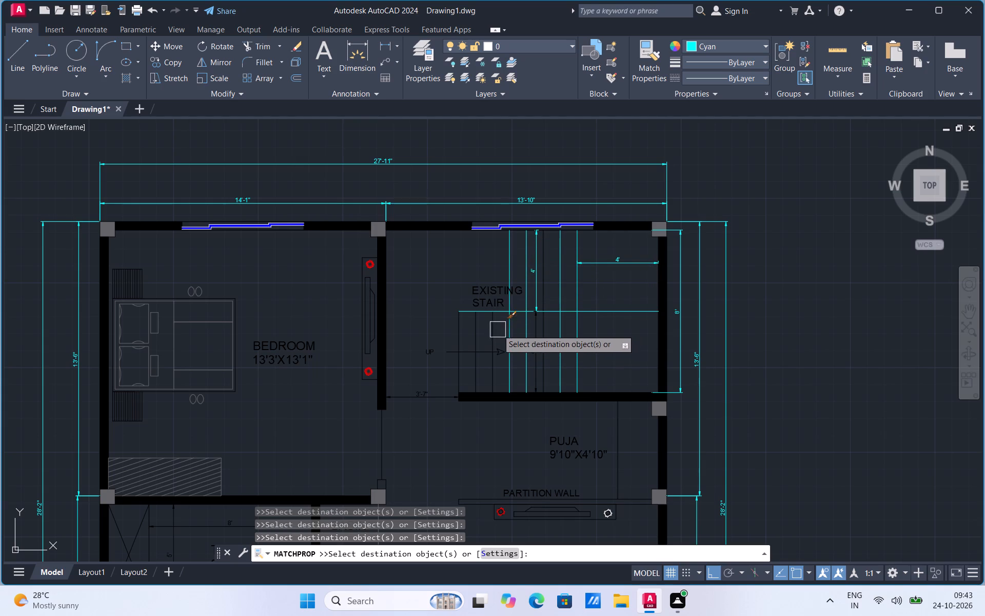
left_click(497, 330)
left_click(476, 335)
left_click(458, 337)
Apply the cyan properties to the existing stair's UP label and arrow, its southern 4' dimension and the remaining tread line.
left_click(451, 351)
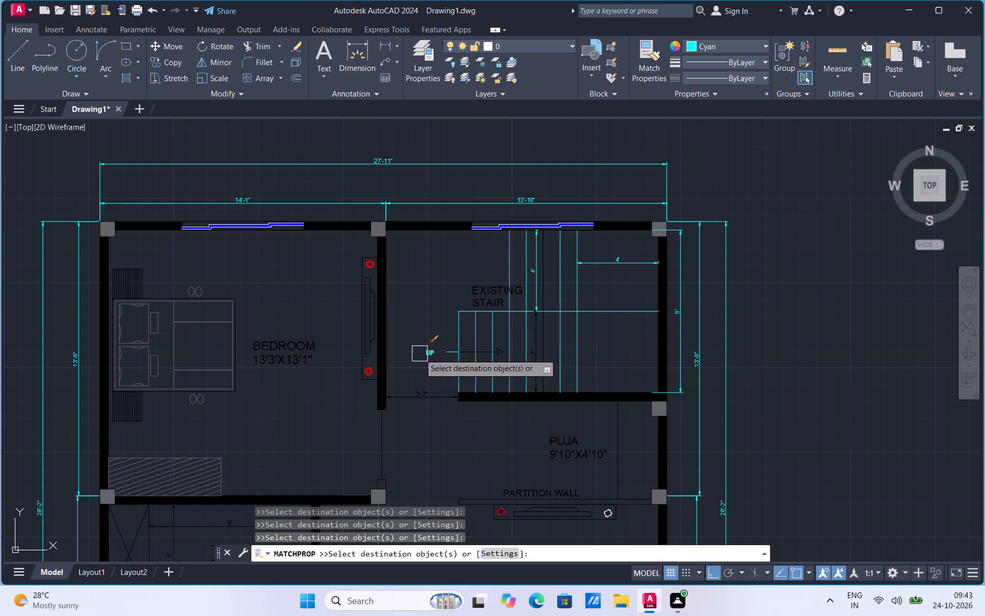
left_click(420, 354)
scroll(491, 361, "up", 2)
left_click(479, 344)
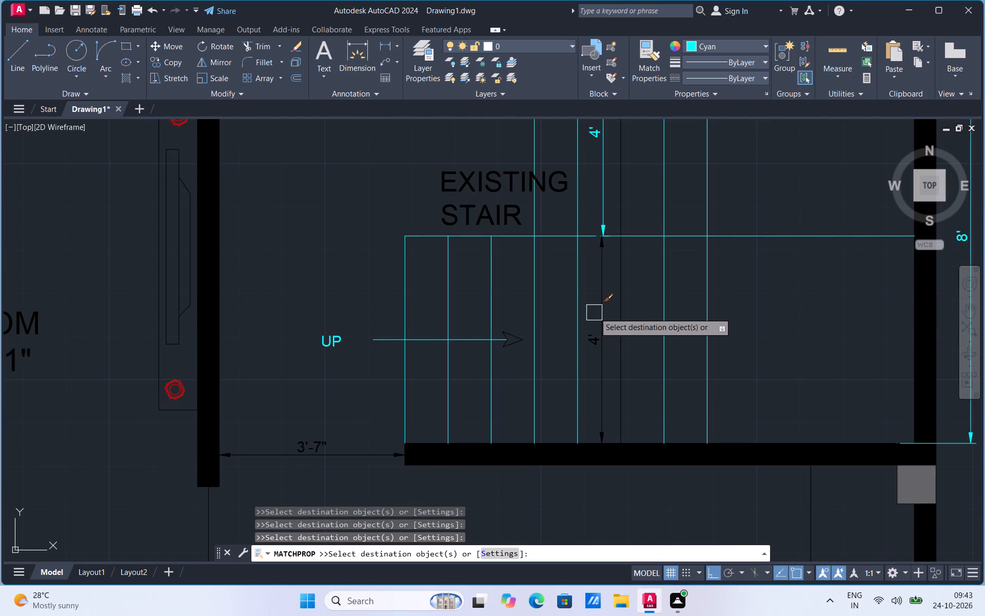
left_click(597, 312)
left_click(614, 286)
scroll(513, 336, "up", 2)
left_click(514, 333)
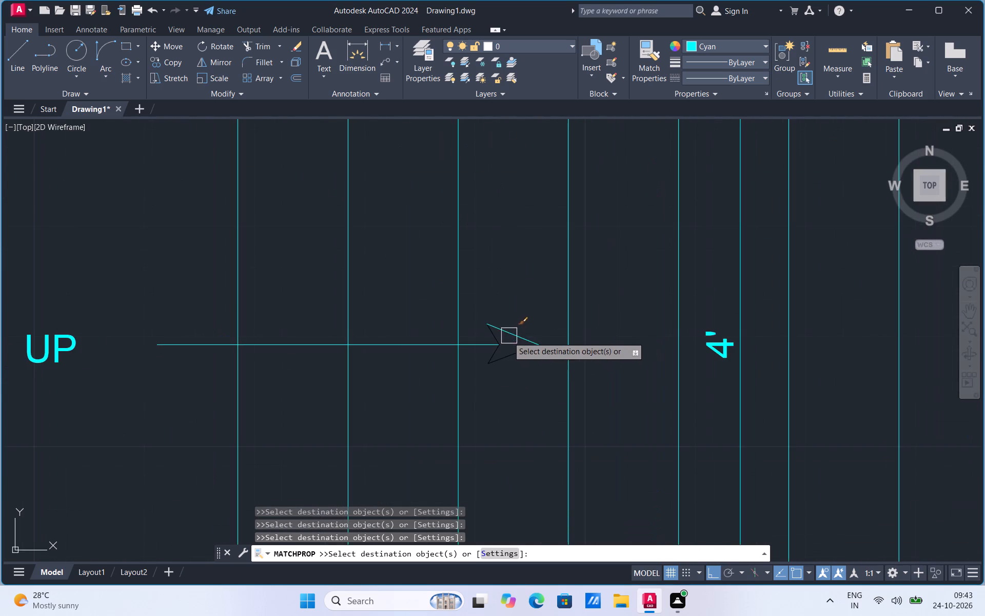
scroll(500, 340, "up", 2)
scroll(500, 340, "down", 1)
left_click(489, 329)
left_click(489, 364)
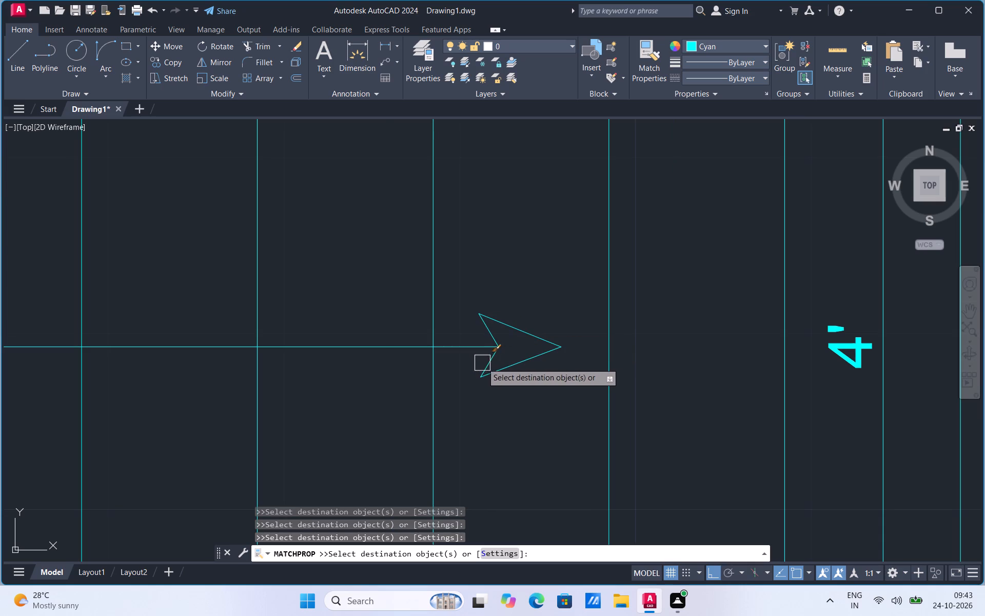
left_click(482, 362)
scroll(554, 214, "up", 1)
scroll(554, 214, "down", 5)
Apply the cyan properties to the 3'-7" dimension and the line across the bedroom doorway.
left_click(449, 310)
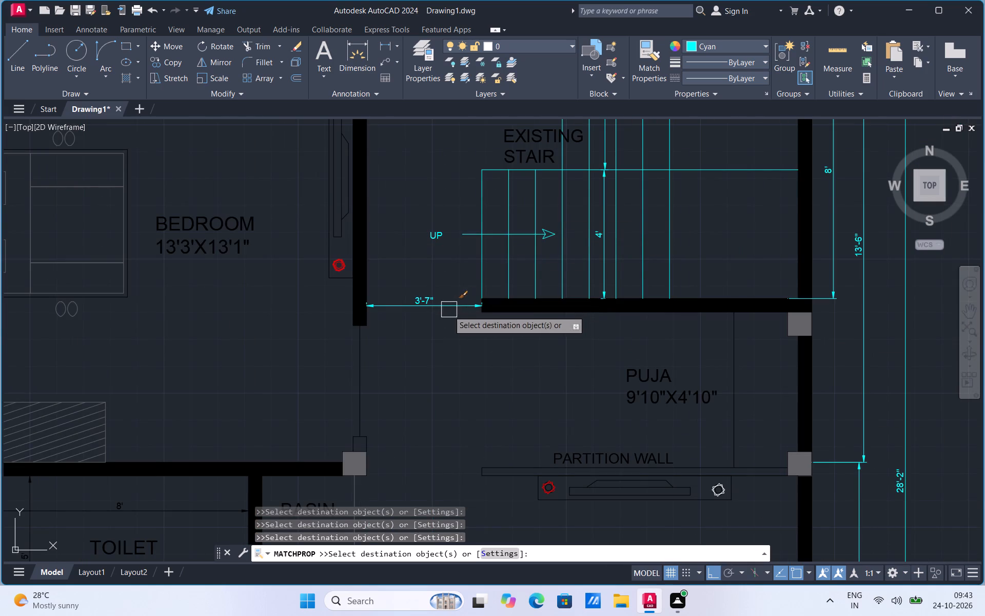
left_click(364, 377)
left_click(362, 359)
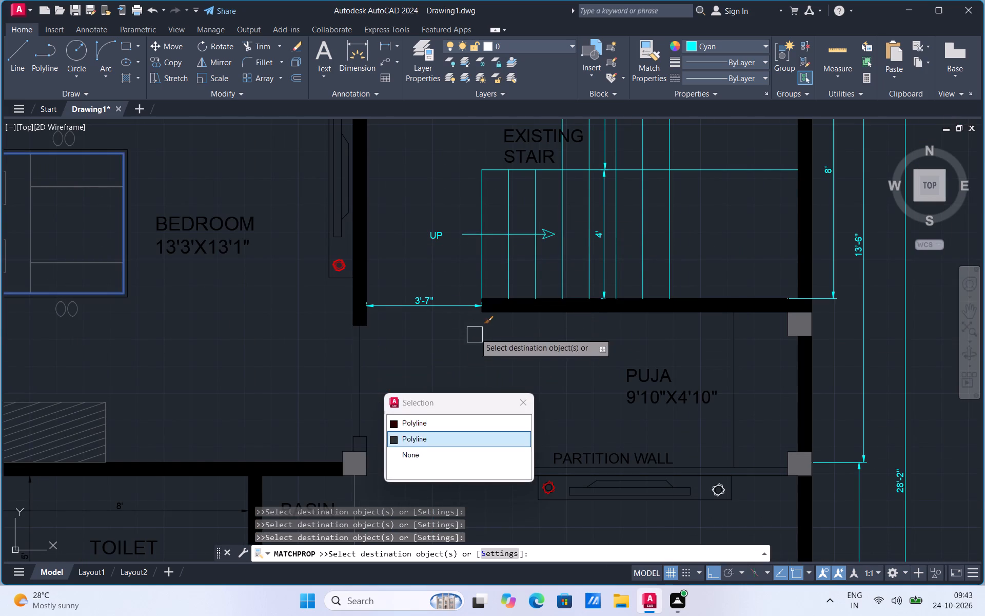
scroll(478, 330, "down", 2)
left_click(368, 363)
Apply the cyan properties to the BEDROOM, PUJA, EXISTING STAIR and PARTITION WALL labels.
left_click(317, 273)
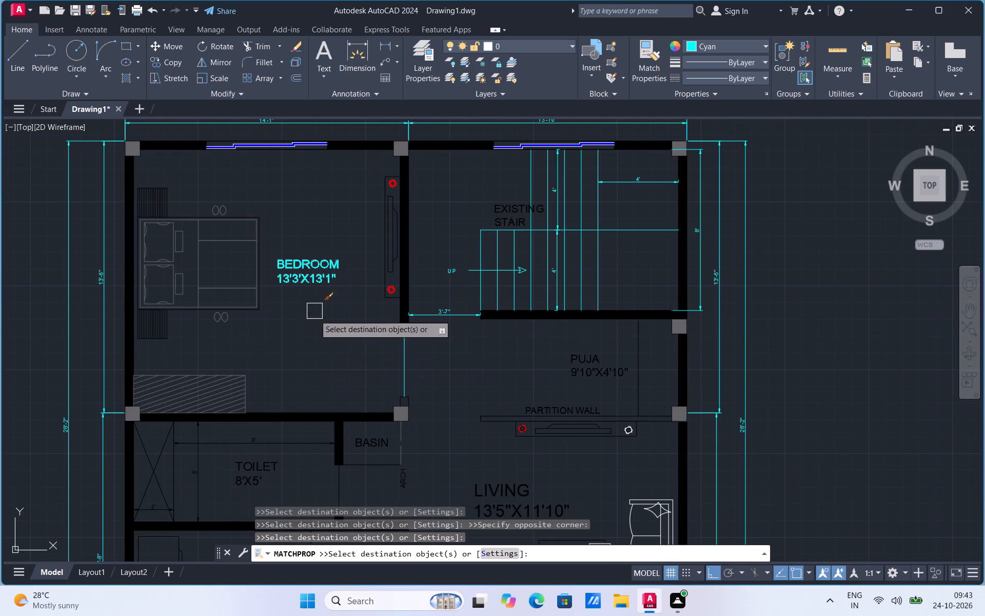
left_click(600, 364)
left_click(515, 220)
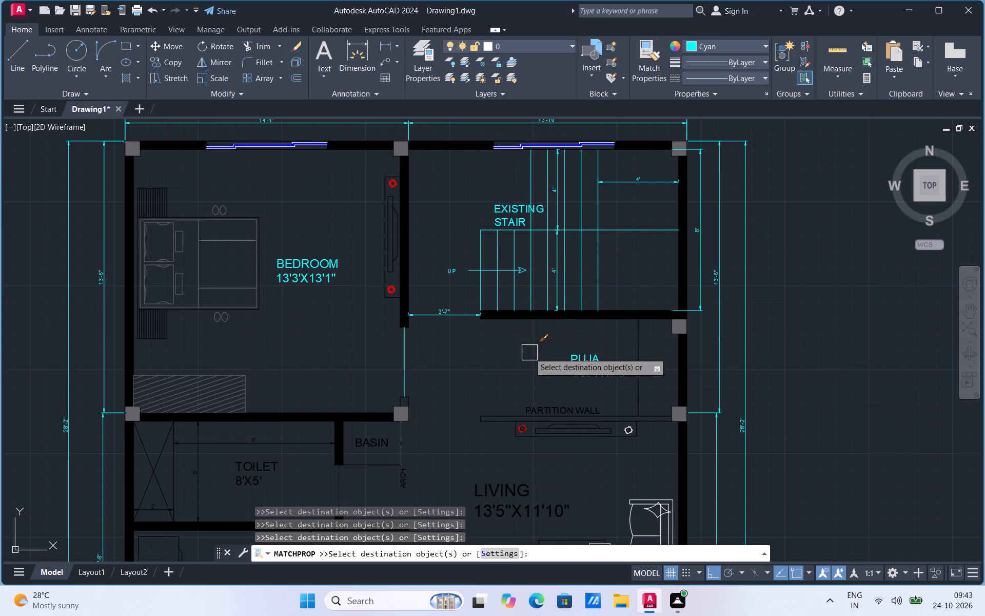
scroll(556, 411, "up", 1)
left_click(557, 403)
Apply the cyan properties to the BASIN and TOILET 8'X5' labels and the toilet's 8', 5' and 2' dimensions.
scroll(521, 339, "down", 1)
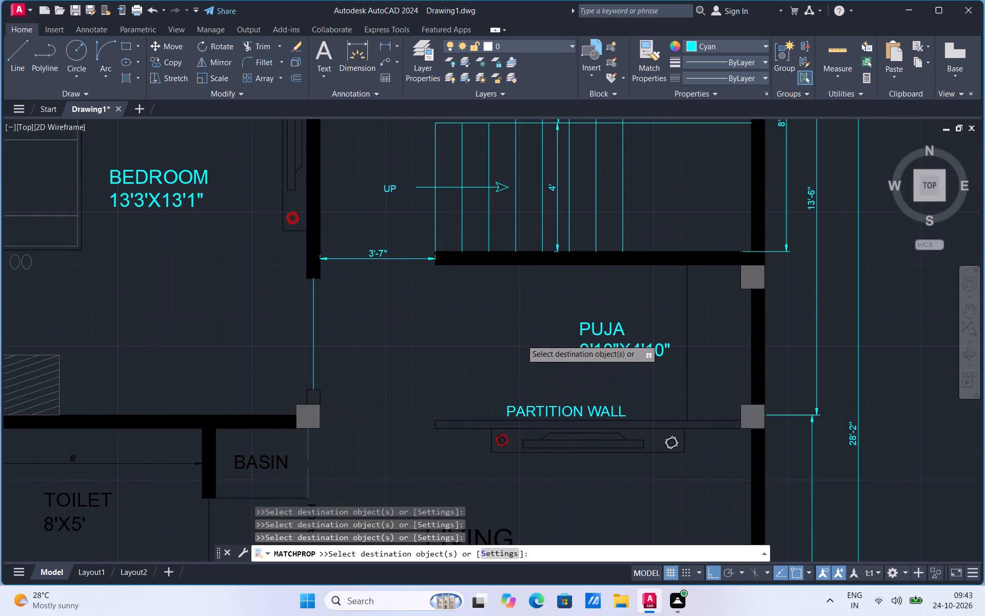
scroll(337, 420, "up", 1)
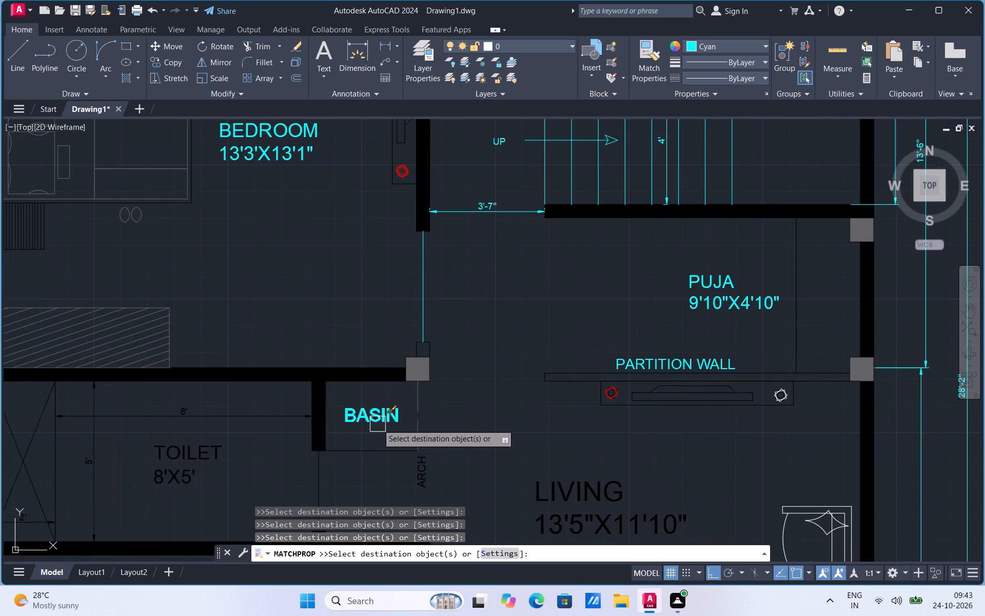
left_click(378, 424)
left_click(200, 467)
left_click(198, 417)
left_click(94, 473)
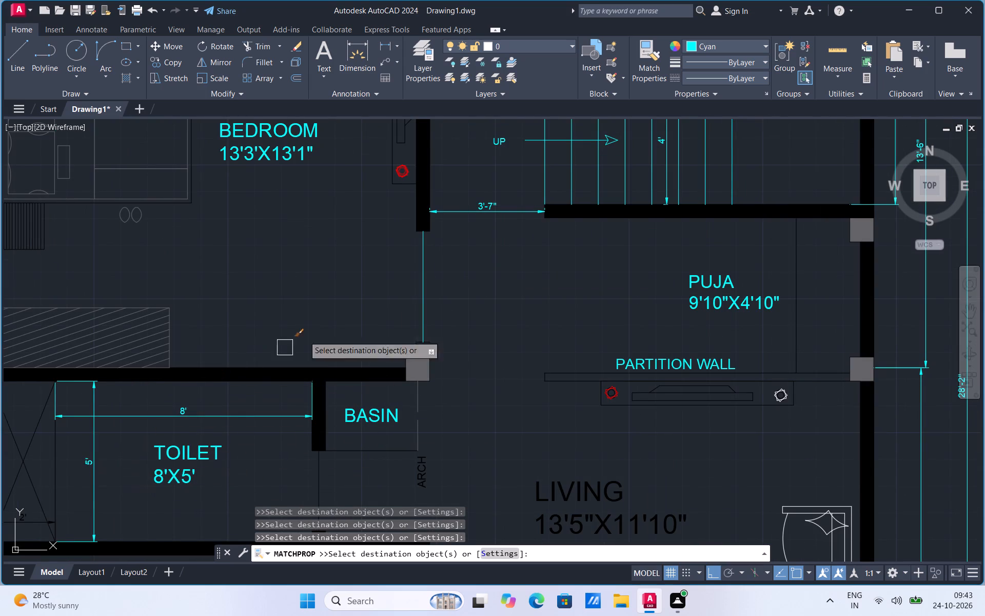
scroll(42, 532, "up", 1)
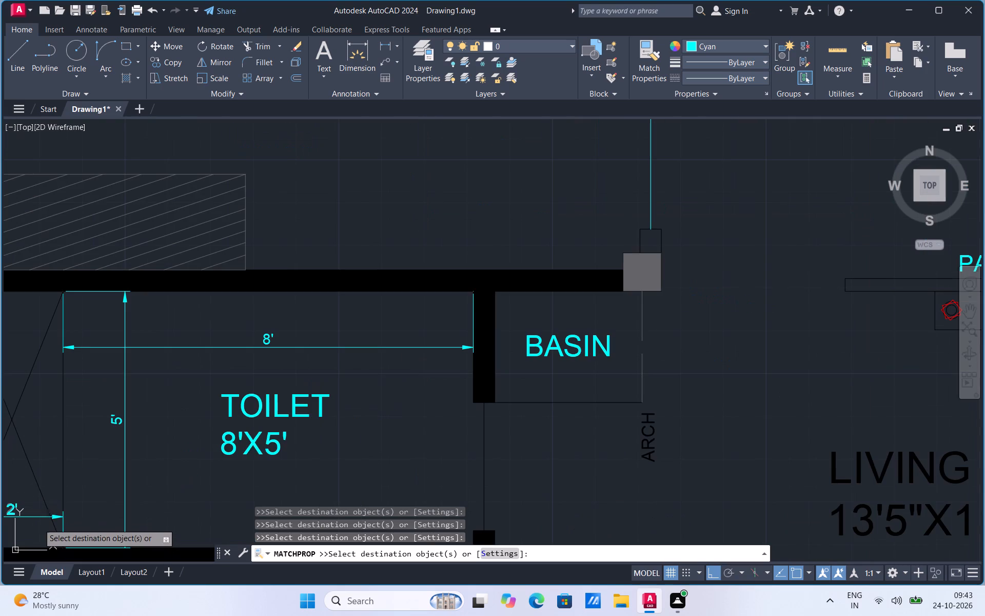
left_click(38, 524)
Apply the cyan properties to the edge and diagonals of the toilet's crossed area, the basin edge and the toilet doorway line.
left_click(61, 479)
scroll(449, 380, "down", 1)
left_click(173, 387)
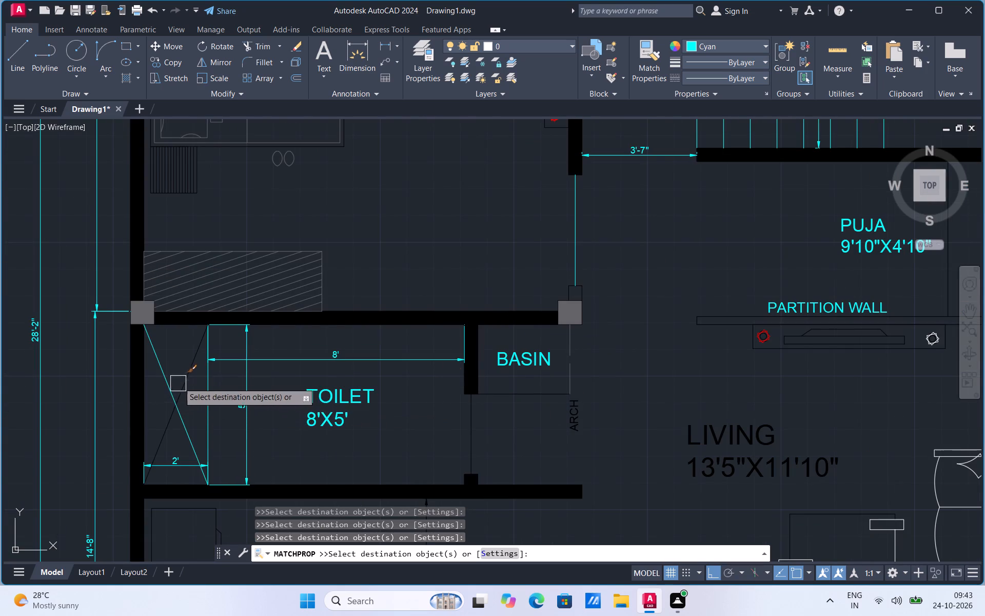
left_click(186, 374)
left_click(498, 399)
left_click_drag(480, 433, 474, 438)
left_click(419, 435)
Apply the cyan properties to the entrance steps' direction line and the 14'-1", 27'-11" and 13'-10" south dimensions.
scroll(381, 294, "down", 4)
scroll(364, 391, "up", 2)
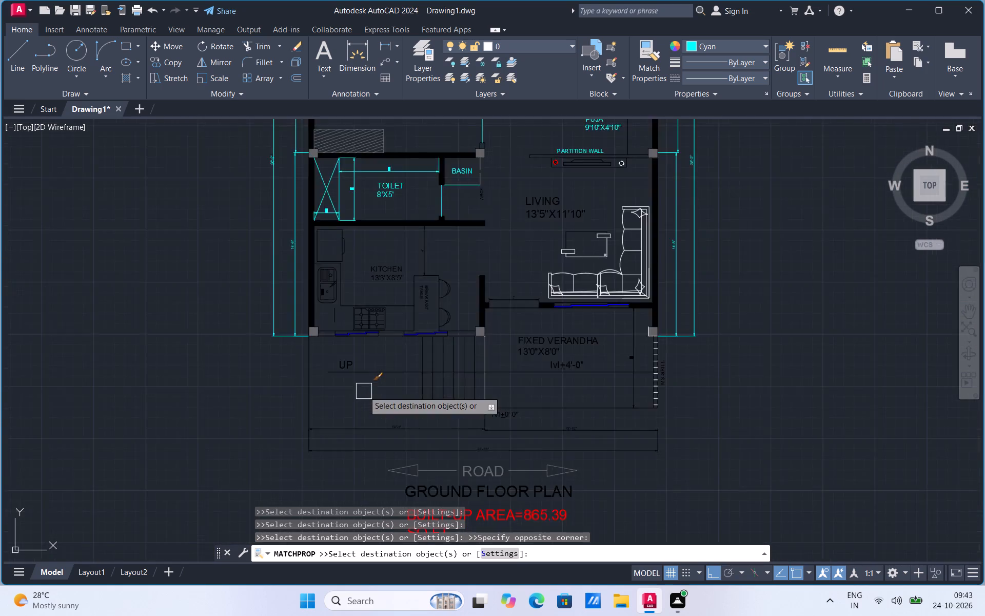
scroll(364, 391, "up", 2)
left_click(394, 345)
left_click(220, 416)
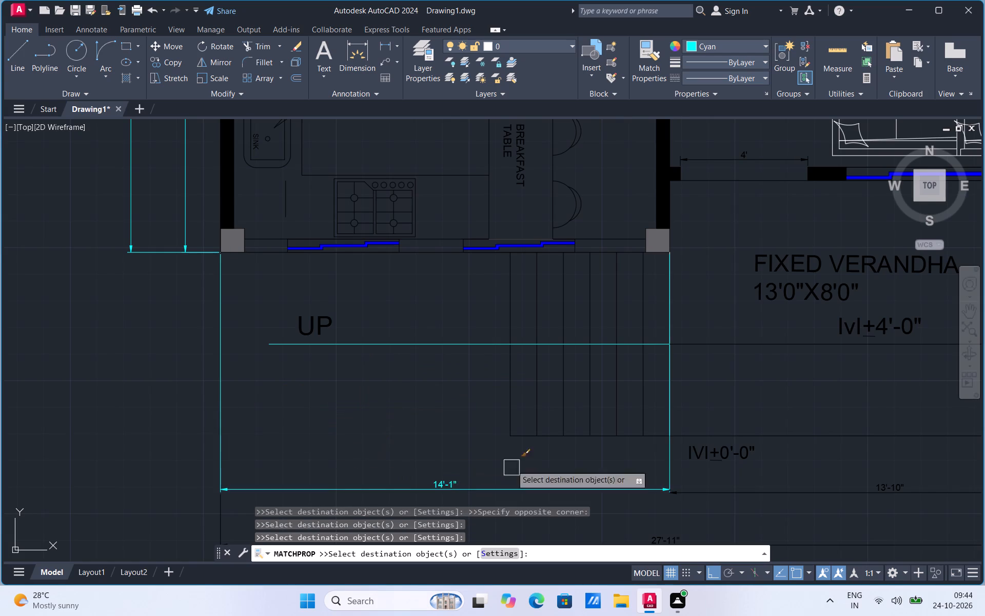
scroll(391, 380, "down", 2)
left_click(526, 444)
left_click(540, 423)
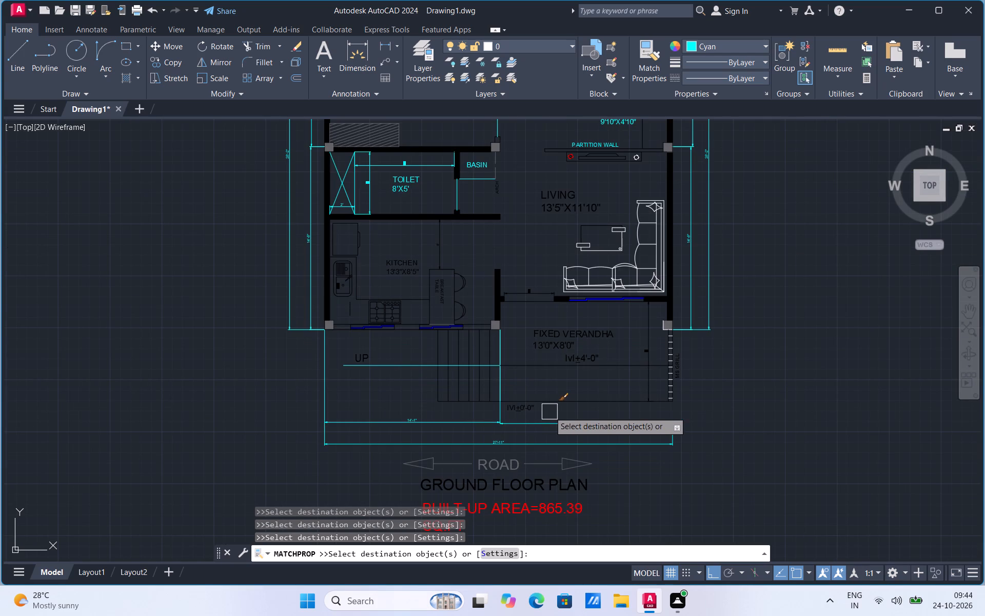
Apply the cyan properties to the verandah's front edge, its 8' dimension, both level labels and the FIXED VERANDHA 13'0"X8'0" label.
left_click(554, 406)
left_click(564, 370)
left_click(645, 345)
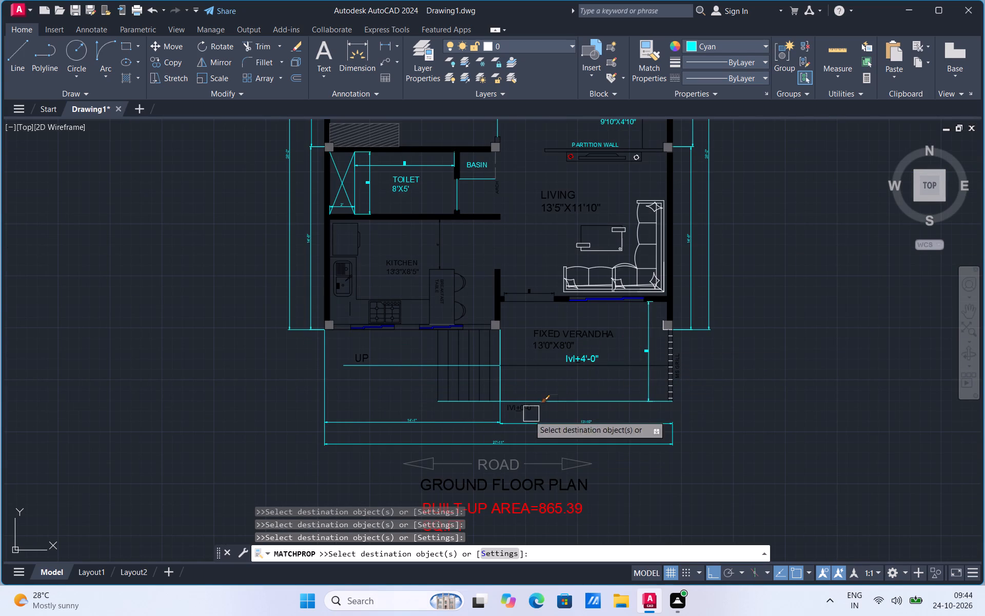
scroll(520, 420, "up", 3)
left_click(526, 403)
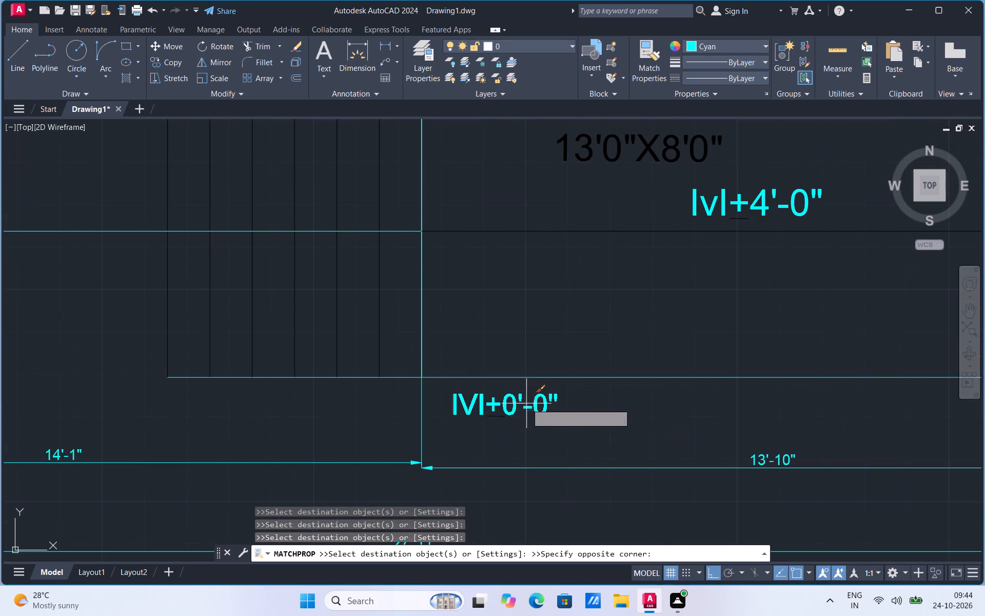
left_click(493, 425)
scroll(476, 440, "down", 2)
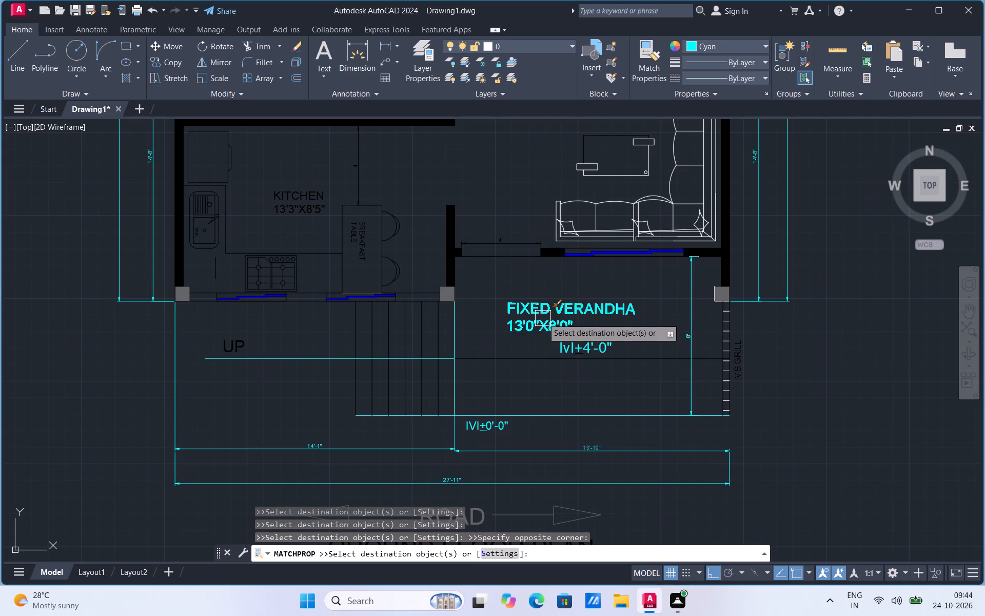
left_click(543, 318)
Apply the cyan properties to the entrance steps' UP label and tread lines.
left_click(222, 348)
left_click(352, 335)
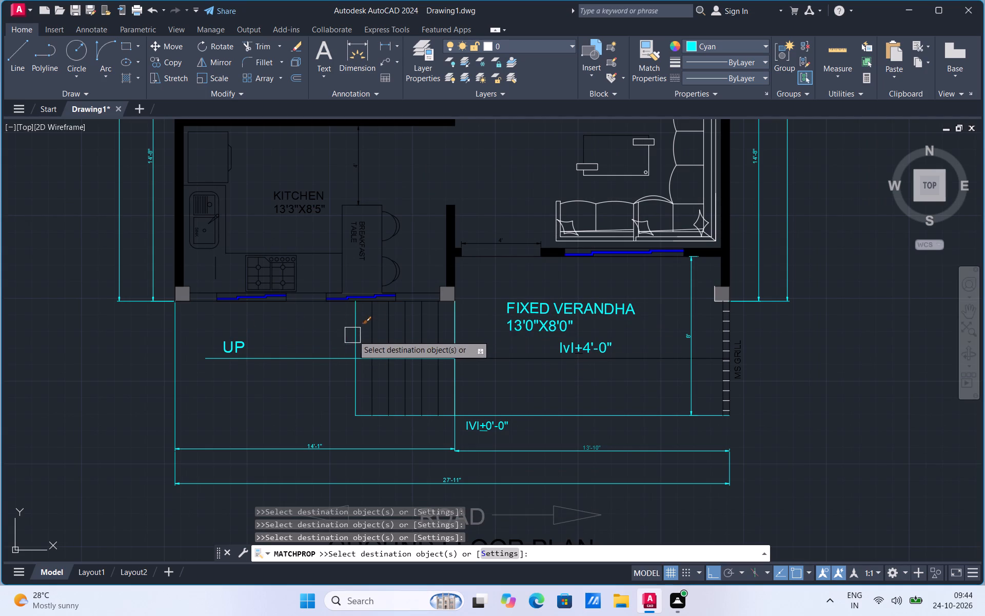
left_click(374, 332)
left_click(389, 333)
left_click(405, 334)
left_click(422, 336)
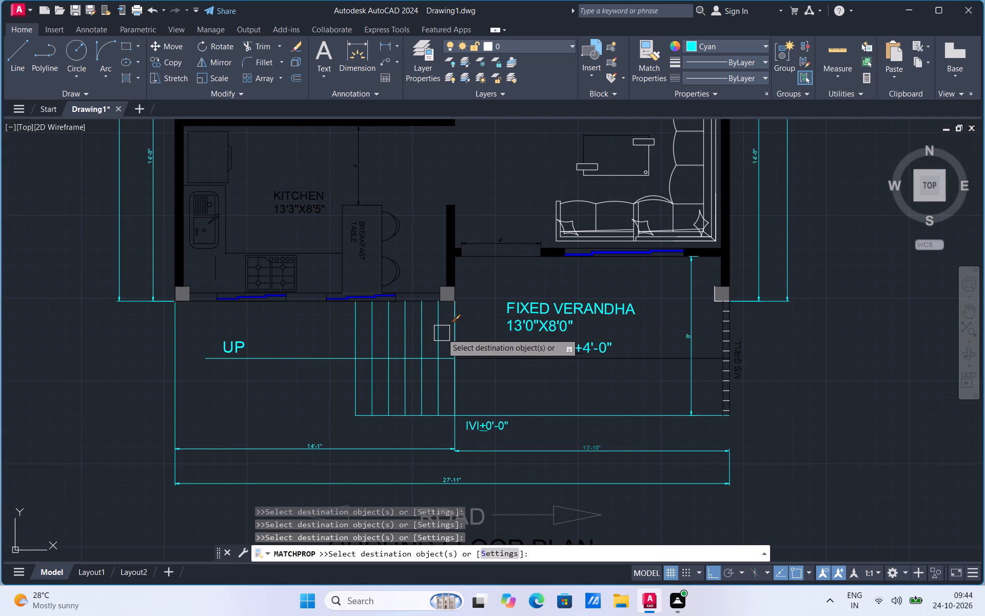
left_click(442, 333)
Apply the cyan properties to the rectangular appliance and its angled front in the kitchen's northwest corner.
scroll(336, 415, "down", 1)
scroll(277, 254, "up", 3)
left_click(253, 222)
scroll(253, 234, "up", 2)
left_click(263, 253)
left_click(282, 307)
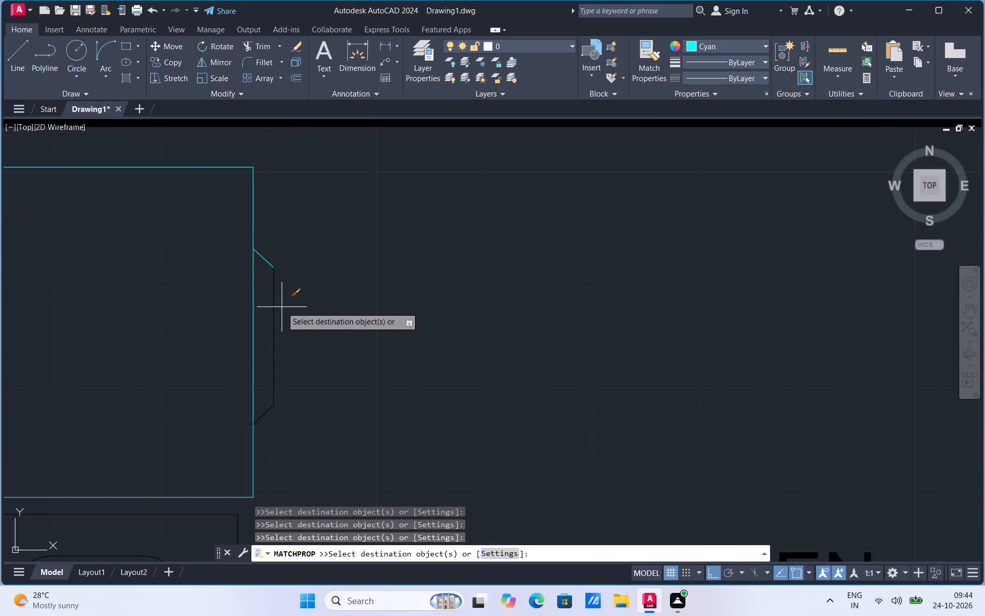
left_click(267, 380)
left_click(266, 413)
scroll(415, 298, "down", 3)
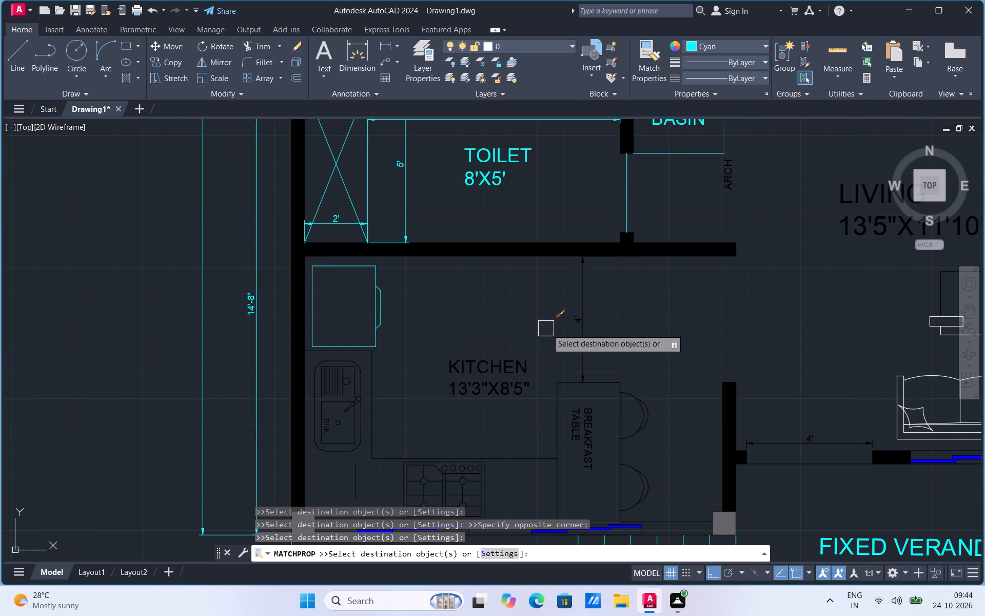
Apply the cyan properties to the kitchen's 4' dimension, the breakfast table's north and west edges, and the KITCHEN and BREAKFAST TABLE labels.
left_click(574, 339)
left_click(568, 392)
left_click(561, 403)
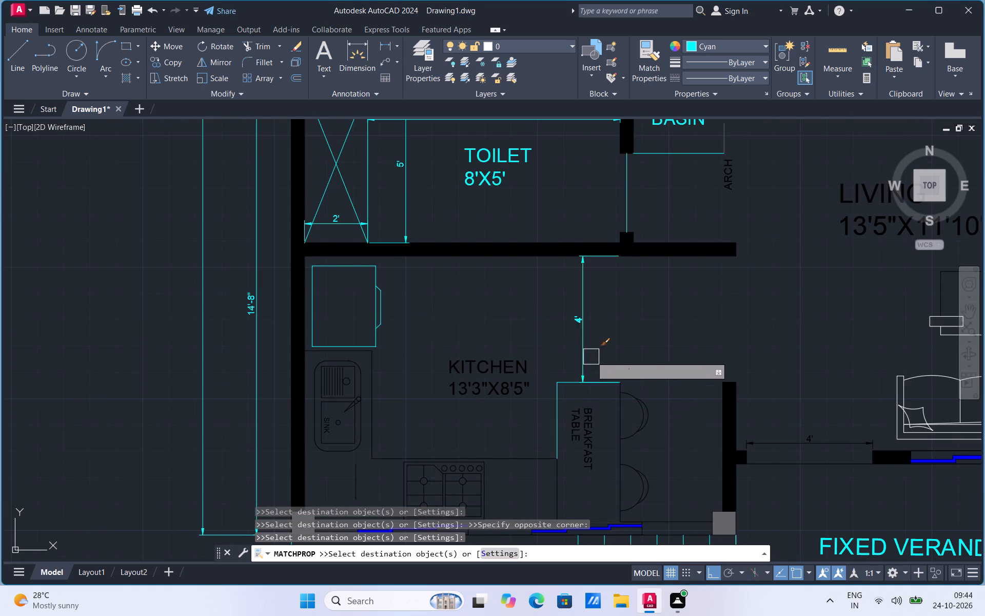
left_click(592, 356)
left_click(570, 374)
left_click(522, 376)
left_click(572, 426)
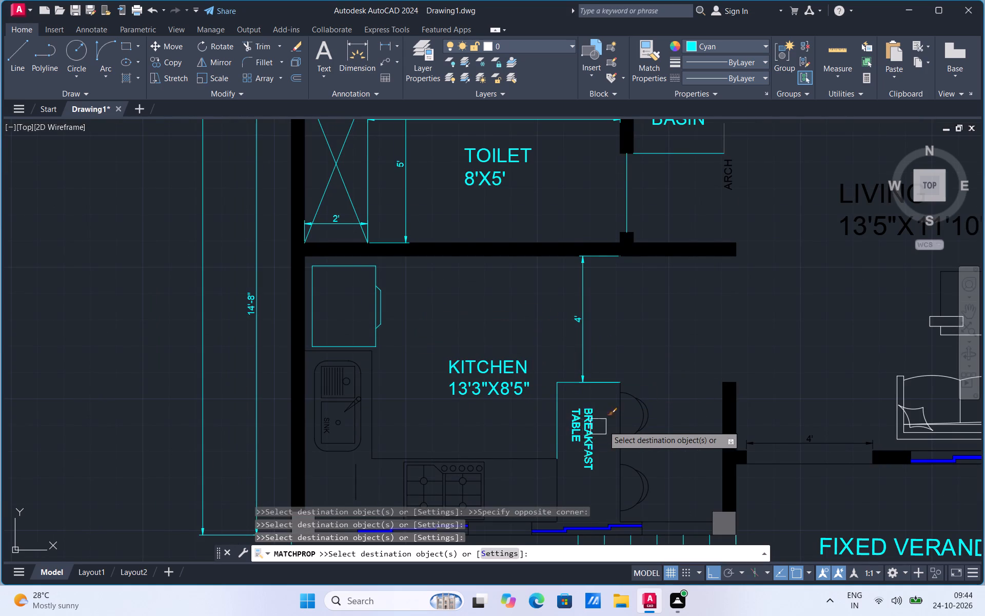
Apply the cyan properties to the breakfast table's east edge, its northern chair, the rest of its west edge and the adjoining counter edge.
scroll(626, 423, "up", 1)
left_click(618, 406)
left_click(625, 381)
left_click(658, 404)
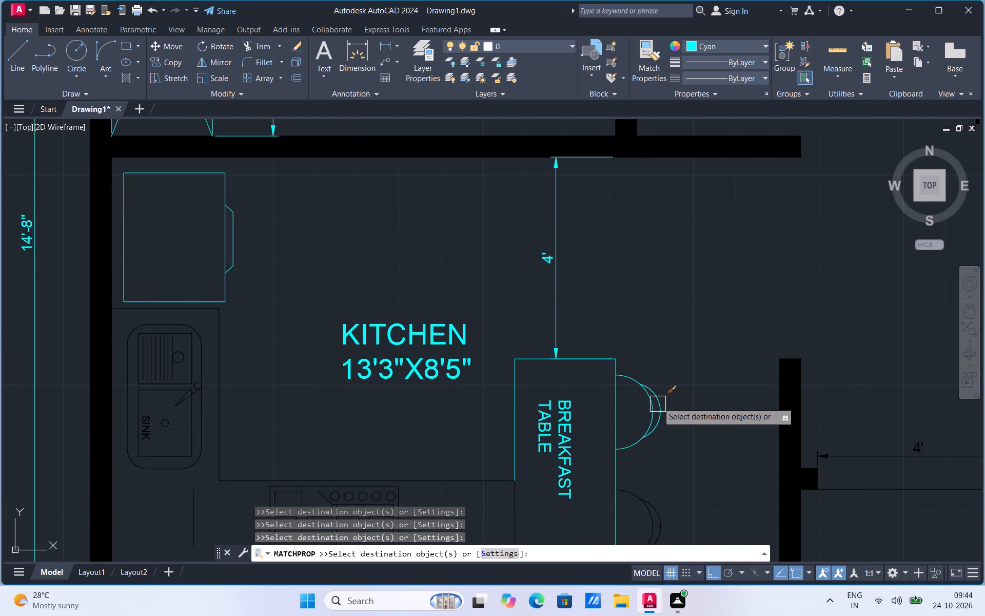
scroll(611, 328, "down", 1)
left_click(550, 458)
left_click(518, 428)
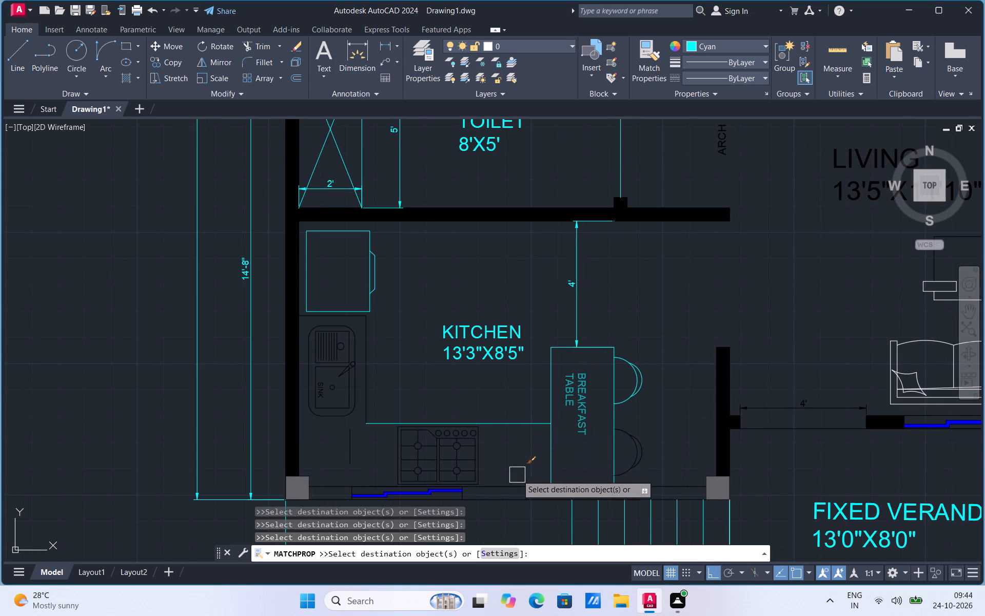
Apply the cyan properties to the wall edges between the kitchen's two south windows and to the breakfast table's southern chair.
left_click(515, 484)
left_click(502, 502)
scroll(651, 481, "up", 1)
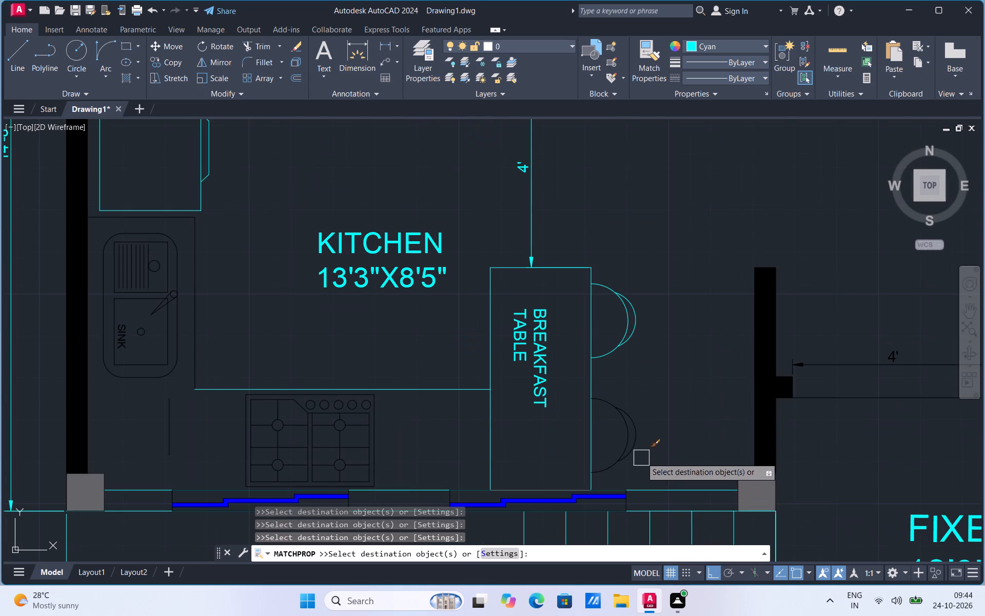
left_click(613, 469)
left_click(633, 421)
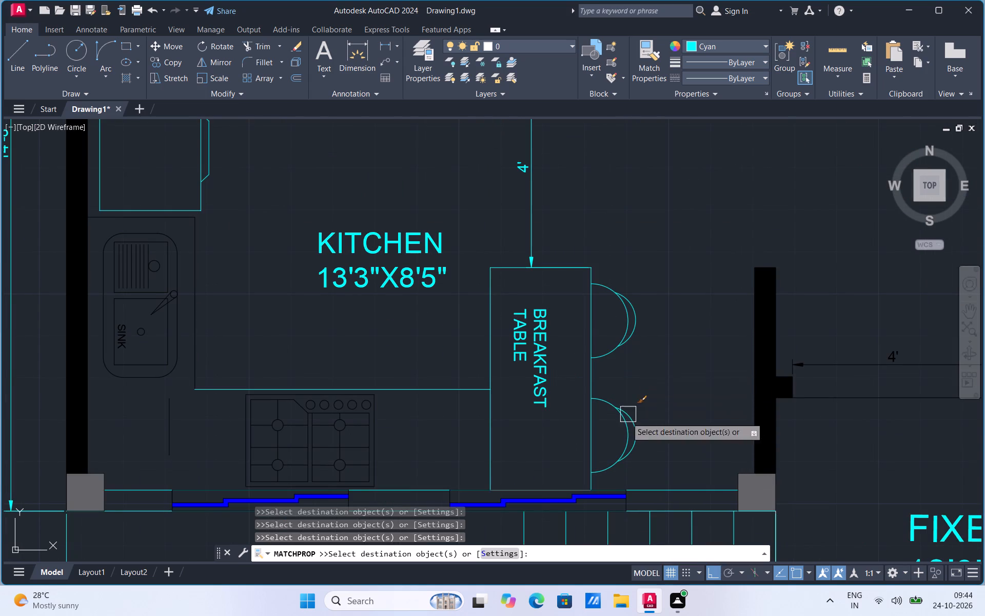
scroll(637, 497, "up", 2)
left_click(610, 523)
scroll(696, 342, "down", 2)
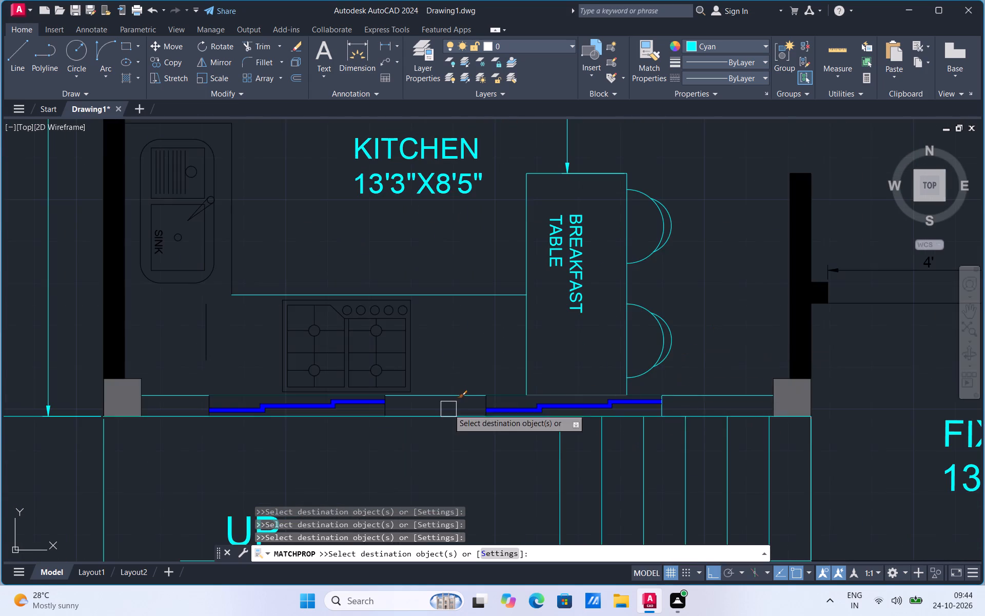
Apply the cyan properties to the end lines and the inner and outer edges of the kitchen's south window openings.
scroll(455, 395, "up", 2)
left_click(580, 398)
left_click(528, 416)
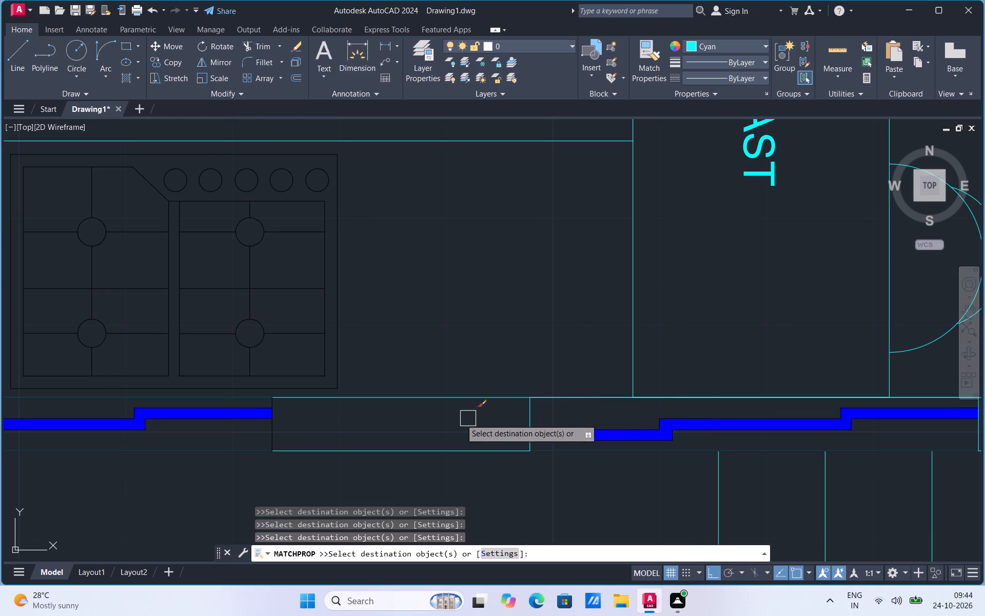
left_click(274, 439)
scroll(476, 362, "down", 1)
scroll(72, 397, "up", 1)
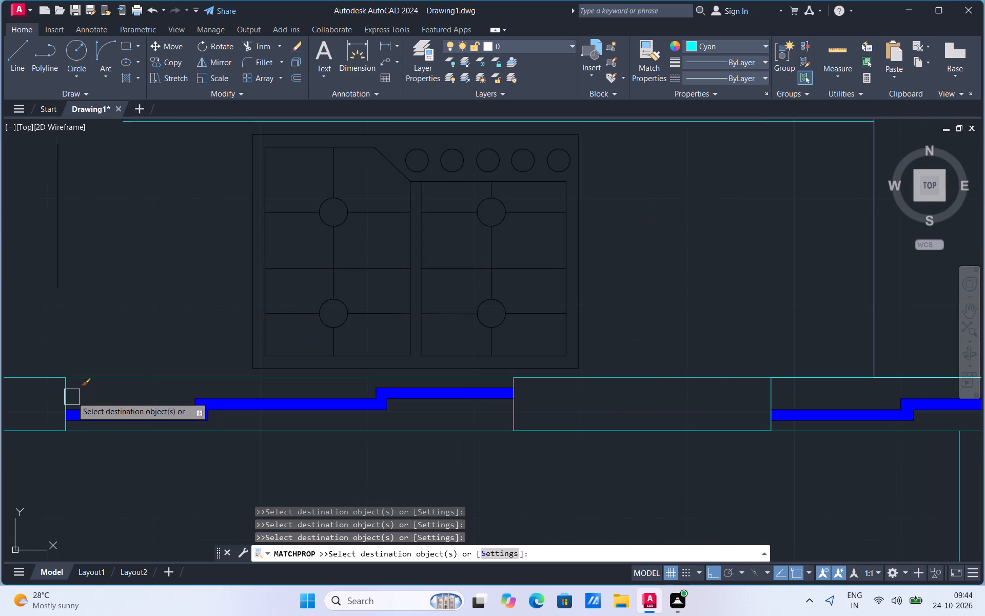
left_click(66, 398)
left_click(95, 387)
left_click(112, 373)
left_click(117, 376)
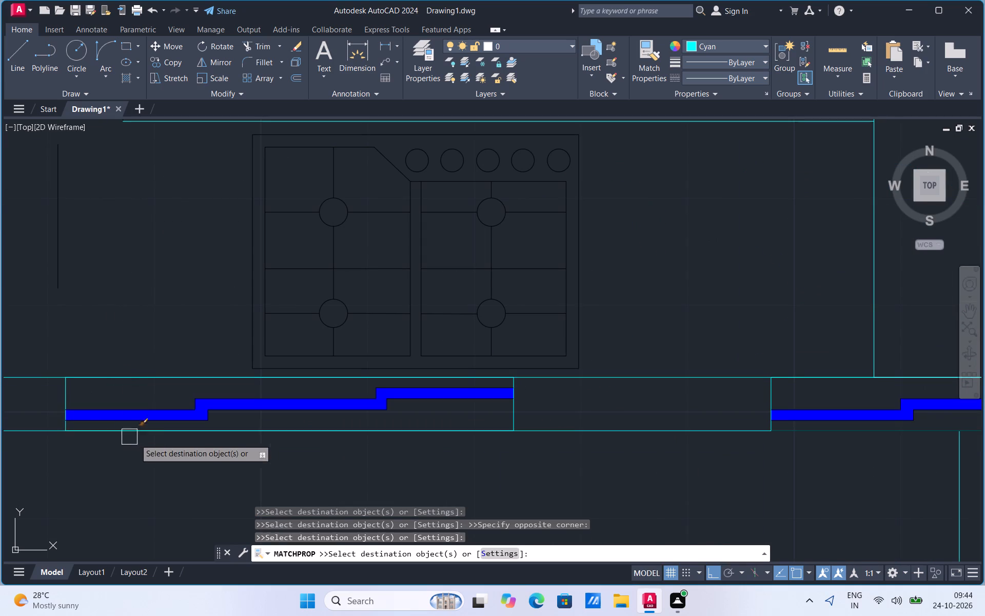
left_click(178, 437)
Apply the cyan properties to the west counter's edge, the short line south of the sink, the sink's southern outline, basin, drain and SINK label.
scroll(303, 462, "down", 1)
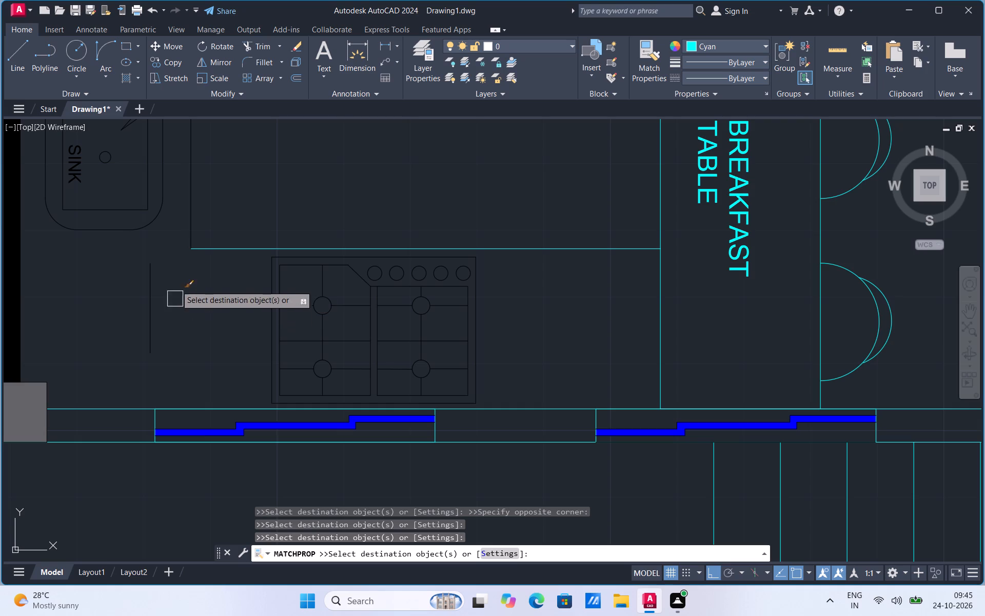
left_click(182, 200)
left_click(141, 292)
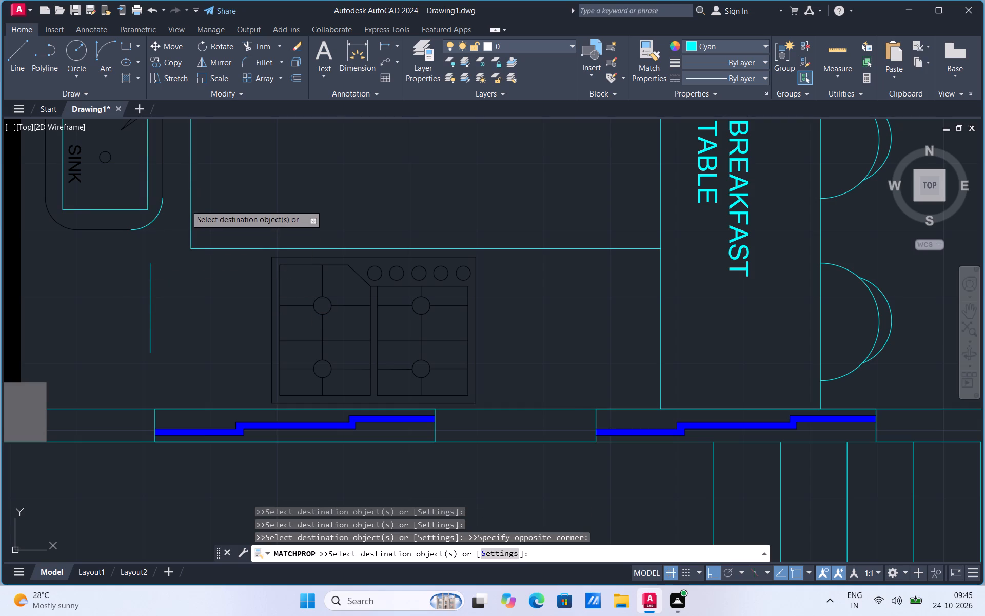
left_click(186, 205)
left_click_drag(164, 168, 159, 174)
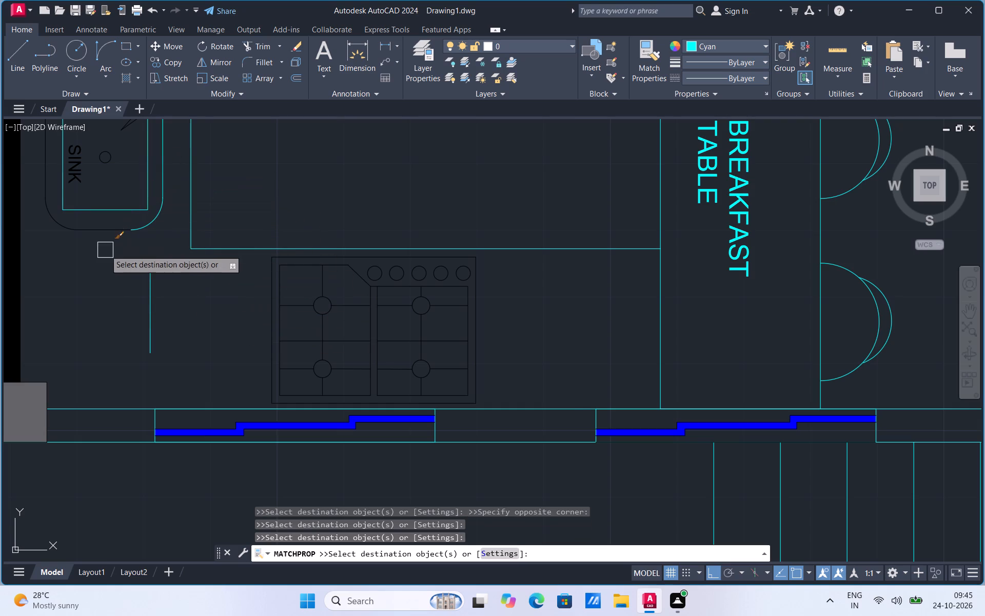
left_click(104, 234)
left_click(49, 223)
left_click(67, 162)
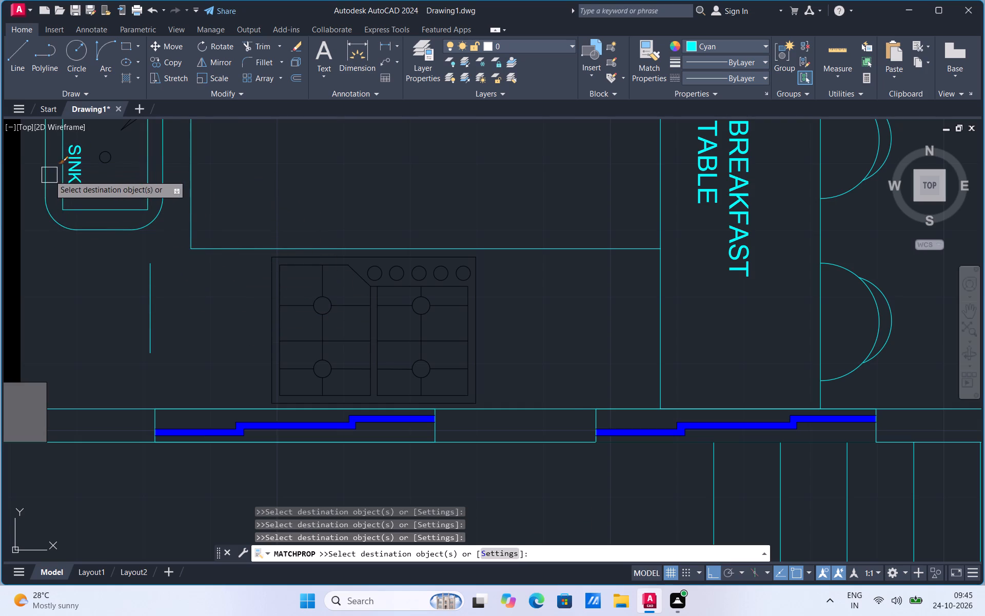
left_click(49, 175)
left_click(106, 161)
Apply the cyan properties to the stove's outer frame, its inner north and west edges, and the northwest burner with its grate lines.
left_click(263, 300)
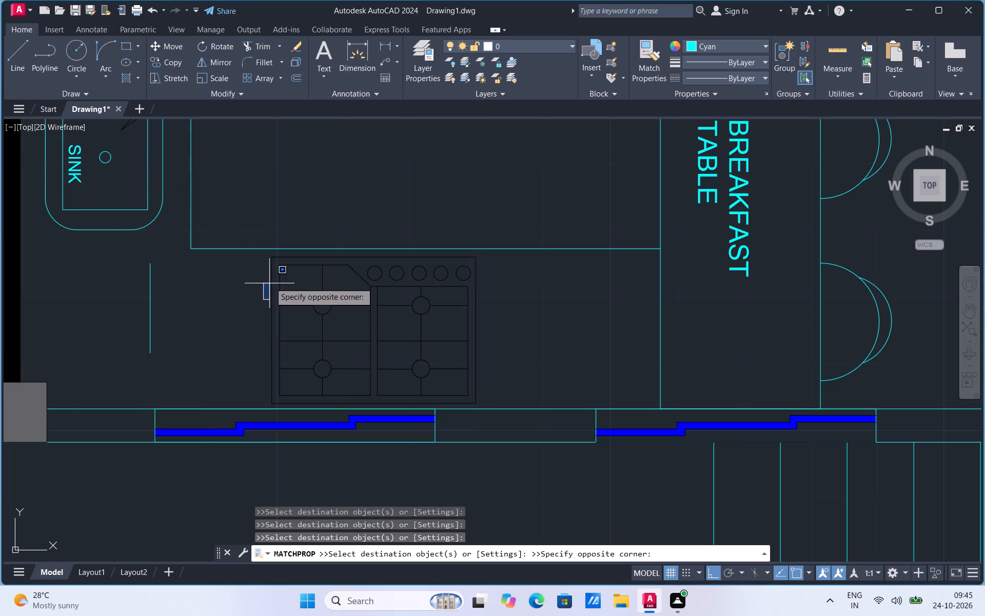
left_click(270, 278)
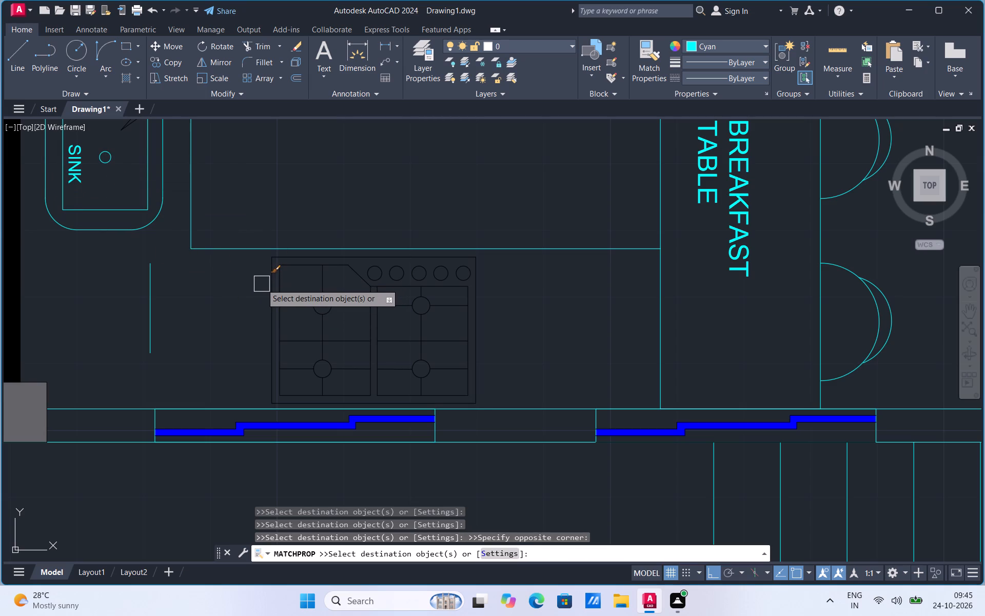
scroll(297, 259, "up", 2)
left_click(298, 258)
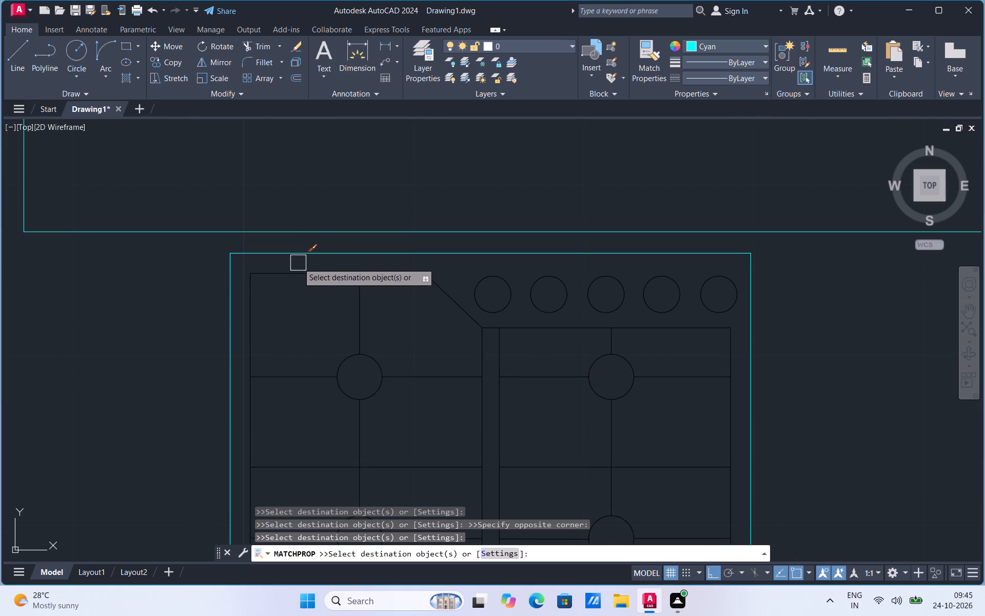
left_click(298, 263)
left_click(286, 275)
left_click(249, 316)
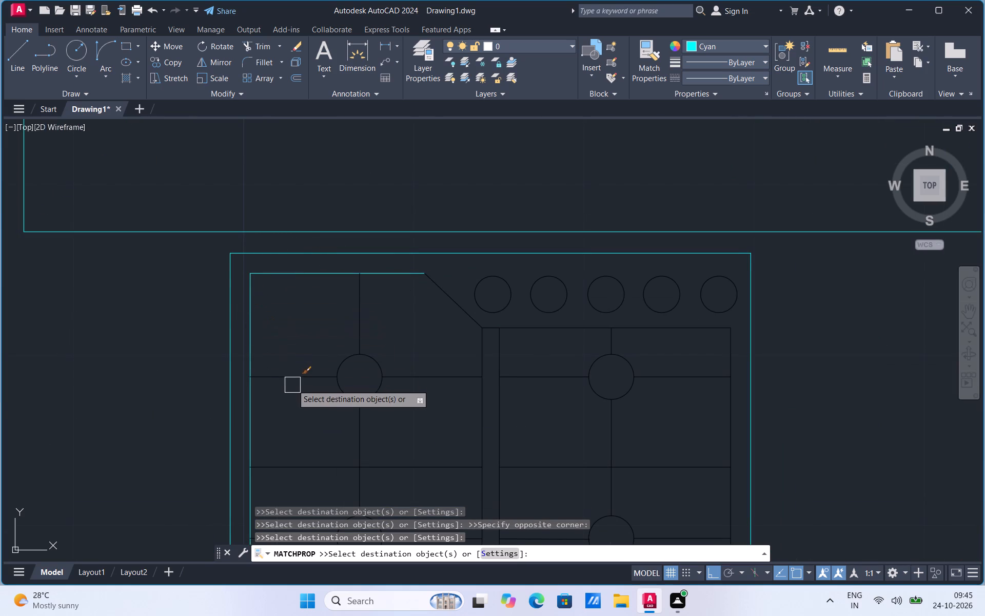
left_click(294, 371)
left_click(358, 312)
left_click(409, 375)
left_click(375, 357)
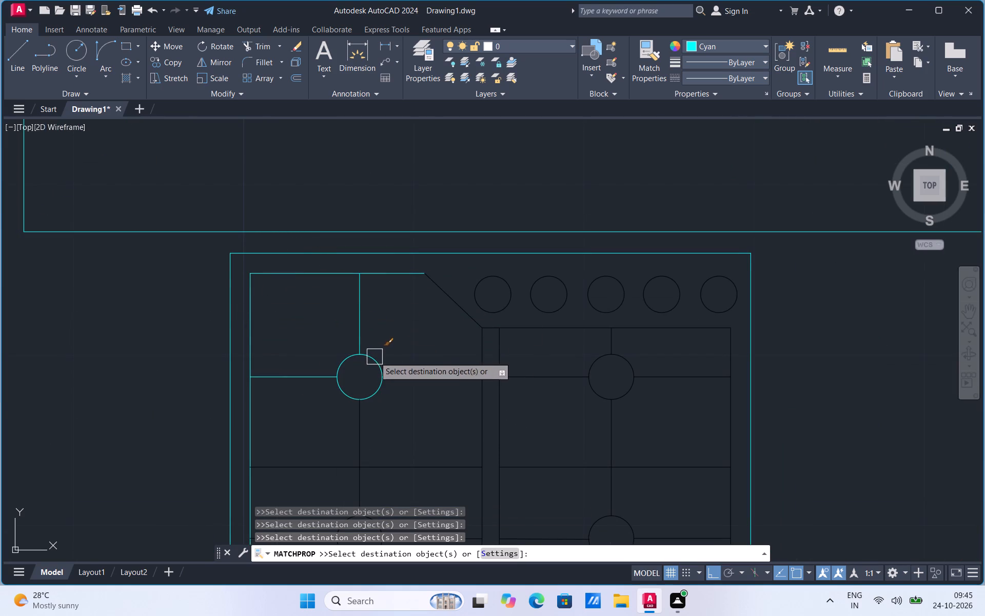
Apply the cyan properties to the stove's diagonal edge, its five control knobs and the north edge of the eastern burner area.
left_click(437, 288)
left_click(489, 272)
left_click(554, 271)
left_click(600, 272)
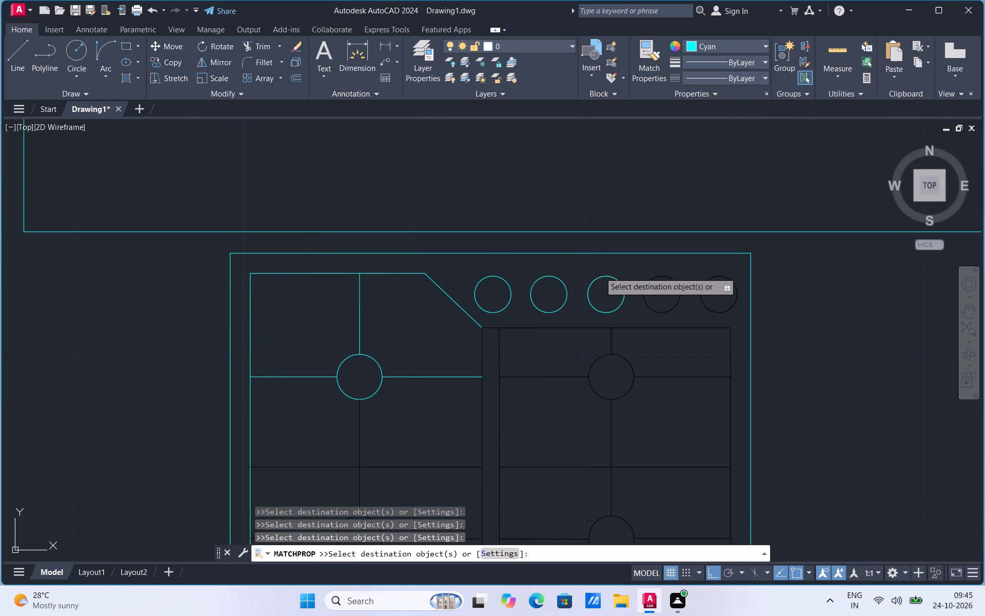
left_click(670, 280)
left_click(714, 281)
left_click(686, 323)
Apply the cyan properties to the stove's northeast burner with its grate lines and to the two central divider lines.
left_click(619, 342)
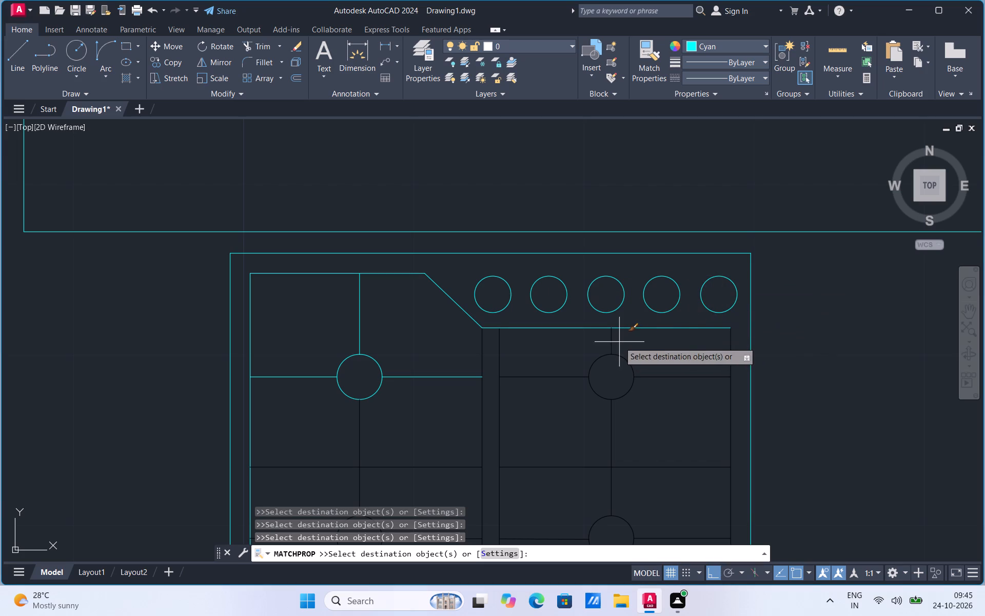
left_click(624, 361)
left_click(592, 378)
left_click(604, 342)
left_click(568, 375)
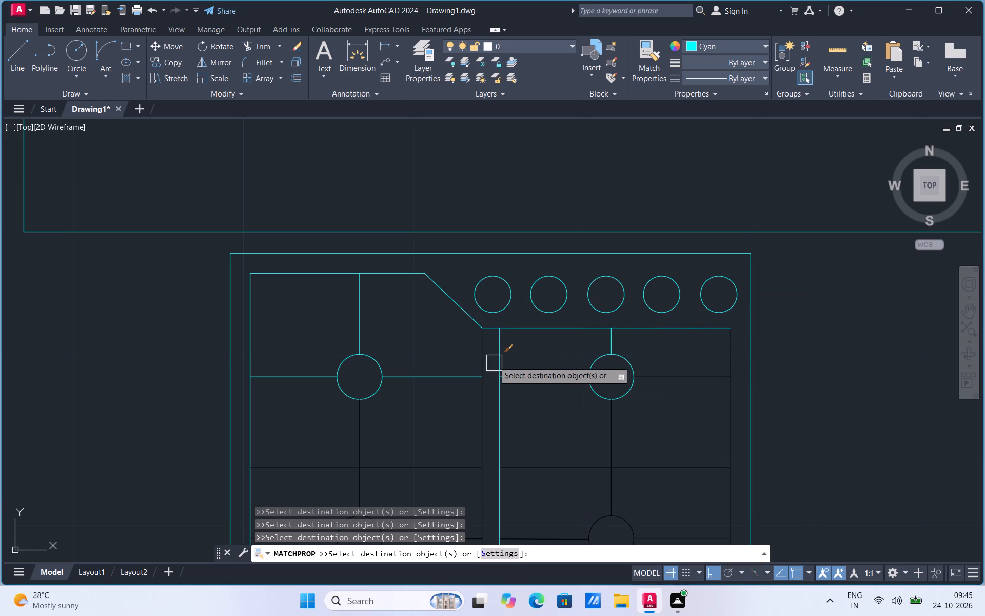
left_click(496, 352)
left_click(483, 356)
left_click(564, 377)
left_click_drag(688, 372, 686, 374)
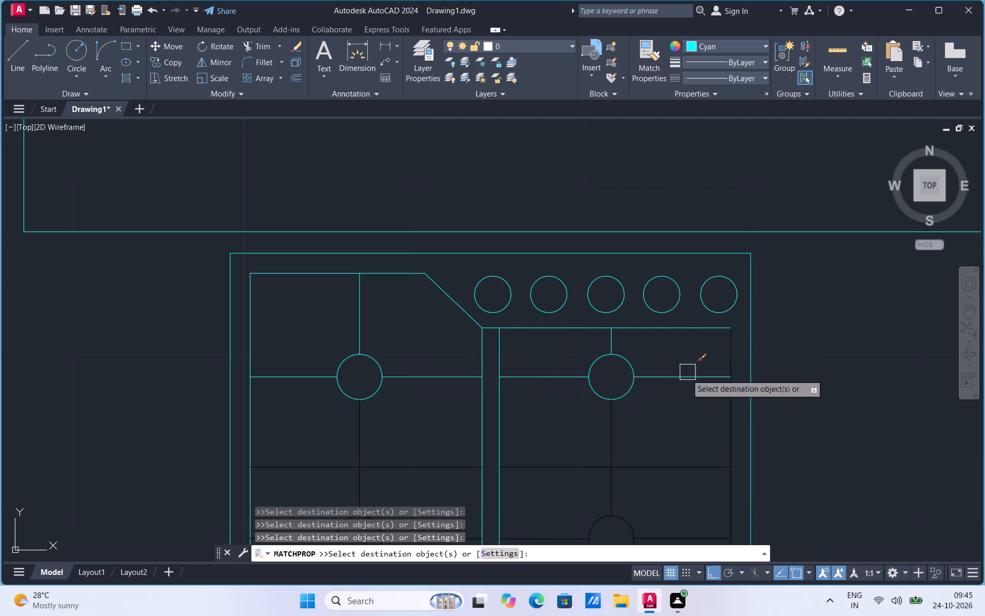
left_click_drag(686, 374, 680, 380)
Apply the cyan properties to the line joining the stove's two eastern burners and to the eastern burner area's east edge.
left_click(605, 433)
left_click(551, 475)
left_click(669, 450)
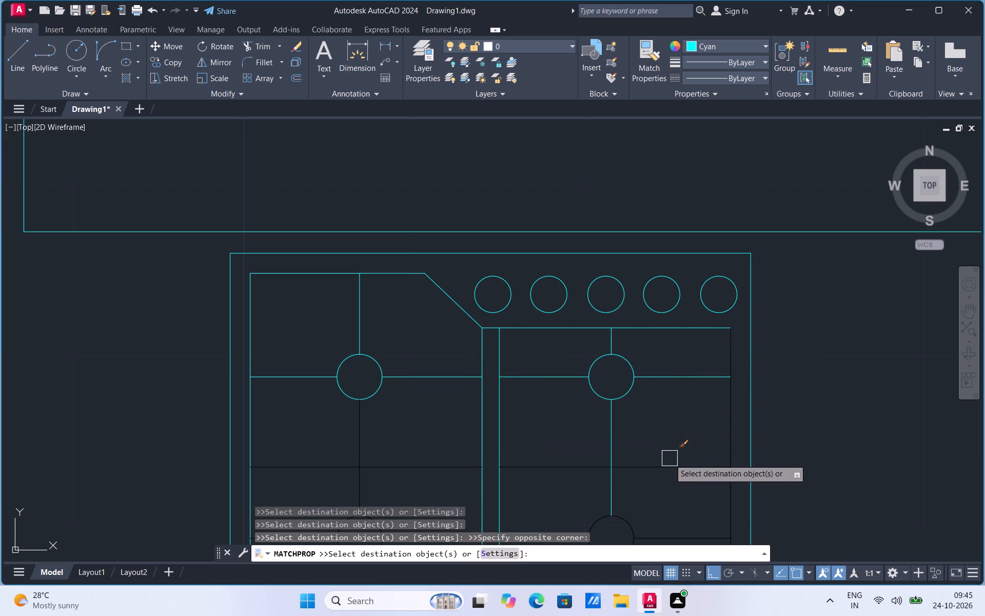
left_click(669, 459)
left_click_drag(691, 476, 690, 469)
left_click(725, 430)
scroll(548, 293, "down", 3)
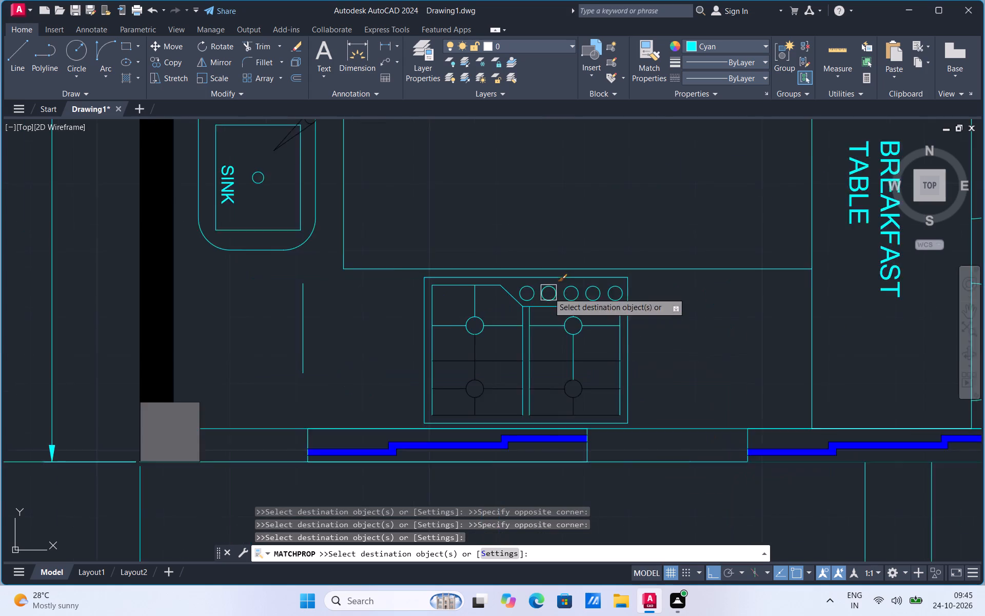
Apply the cyan properties to the stove's southwest burner, its grate lines, and the western burner area's middle line and south edge.
scroll(539, 328, "up", 2)
left_click(479, 352)
left_click(444, 364)
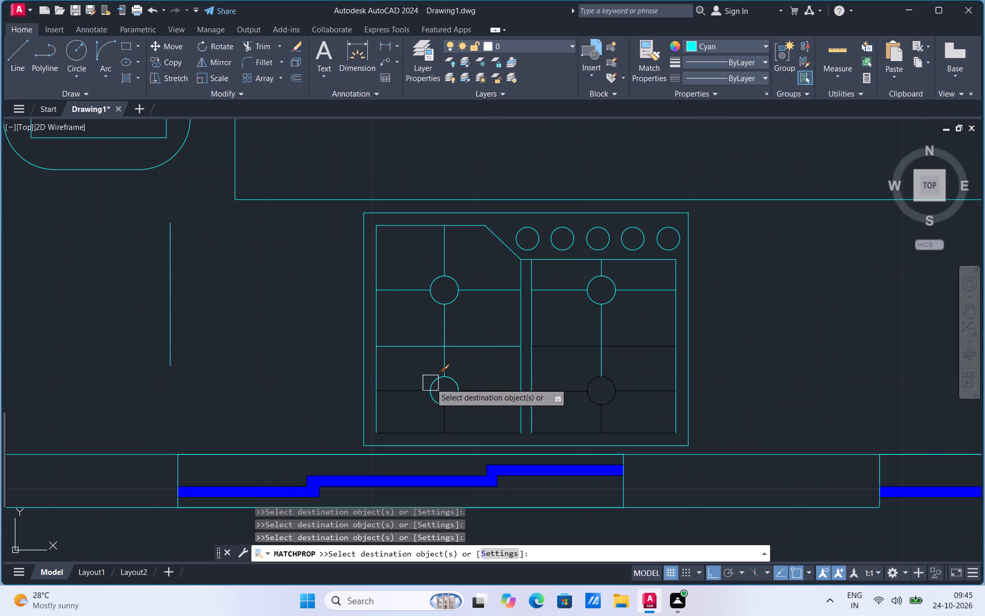
left_click(430, 383)
left_click(402, 389)
left_click_drag(439, 419, 448, 414)
left_click_drag(491, 386, 489, 392)
left_click_drag(471, 432, 478, 427)
Apply the cyan properties to the stove's southeast burner, its grate lines, and the eastern burner area's middle line and south edge.
left_click_drag(568, 387, 567, 395)
left_click(555, 426)
left_click(596, 417)
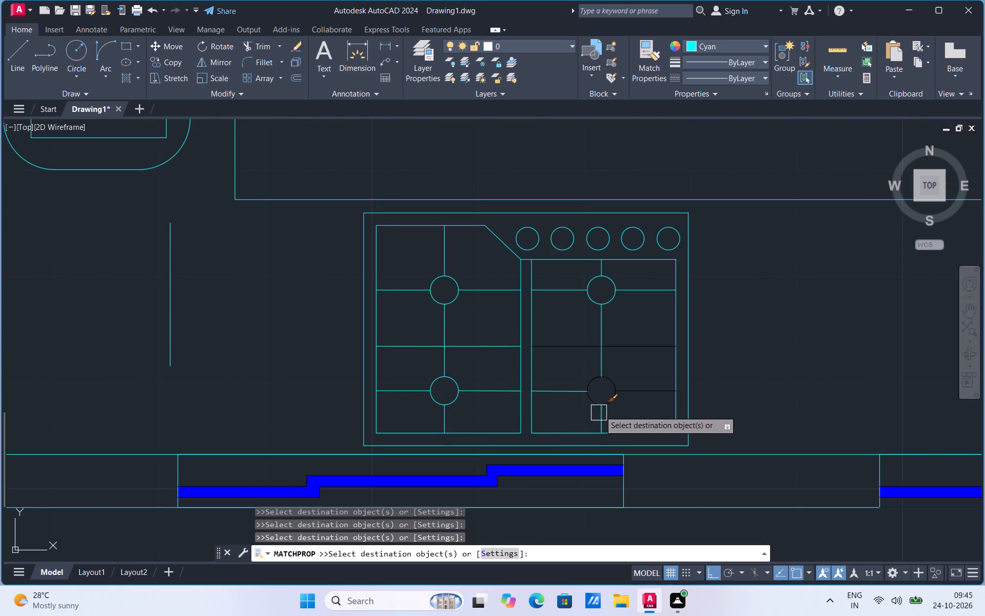
left_click_drag(623, 393, 623, 384)
left_click_drag(624, 349, 622, 364)
left_click(613, 381)
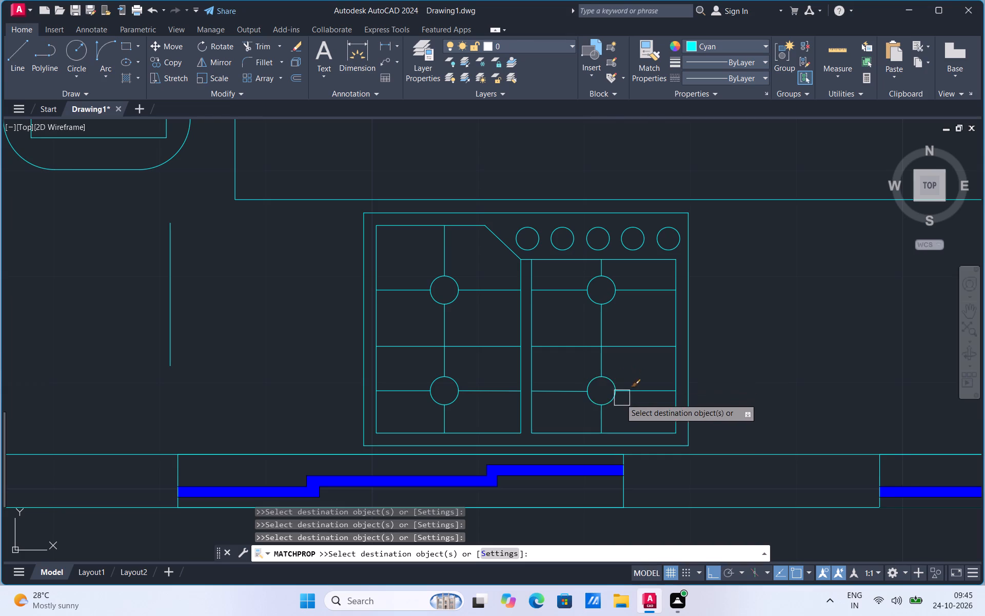
Apply the cyan properties to the sink's rounded northern outline and the drainboard's north edge.
scroll(485, 419, "down", 2)
scroll(352, 413, "down", 1)
scroll(325, 277, "up", 3)
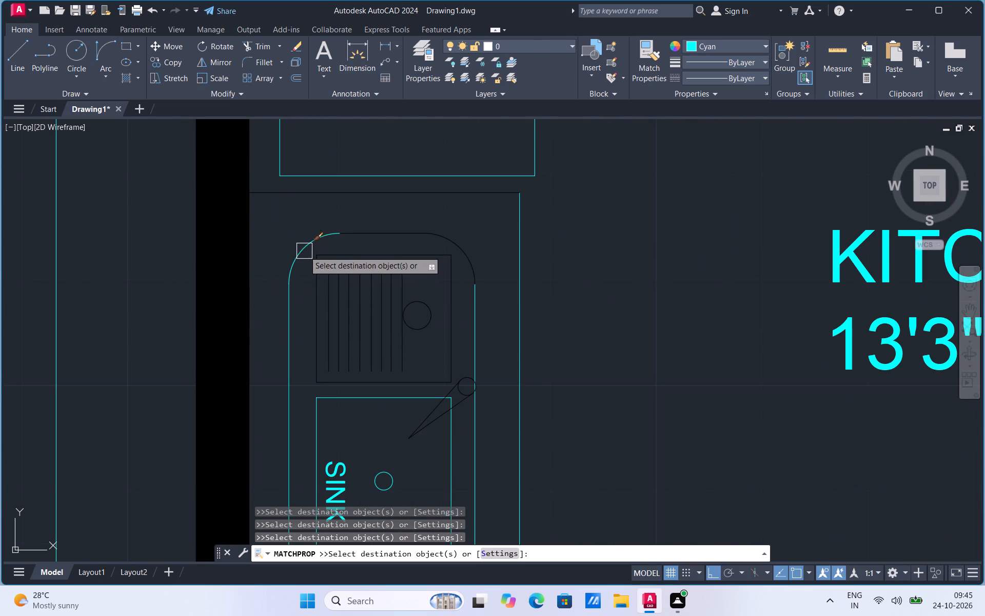
left_click(304, 251)
left_click_drag(401, 235, 407, 236)
left_click(471, 245)
left_click_drag(434, 253, 435, 265)
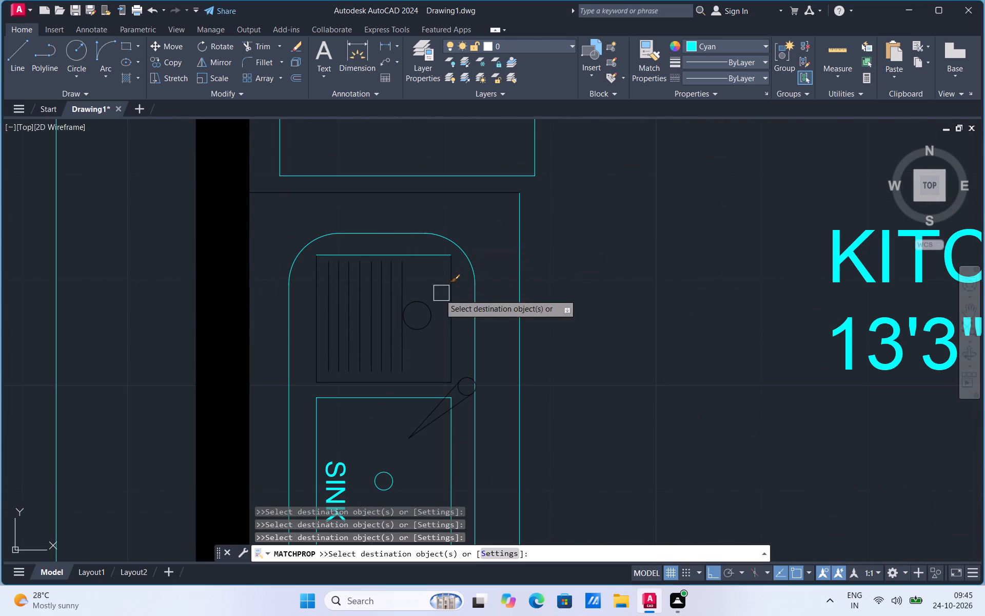
Apply the cyan properties to the drainboard's drain circle, its grooves from east to west, and its west edge.
left_click(428, 305)
left_click(403, 285)
left_click(394, 294)
left_click(383, 301)
left_click(371, 310)
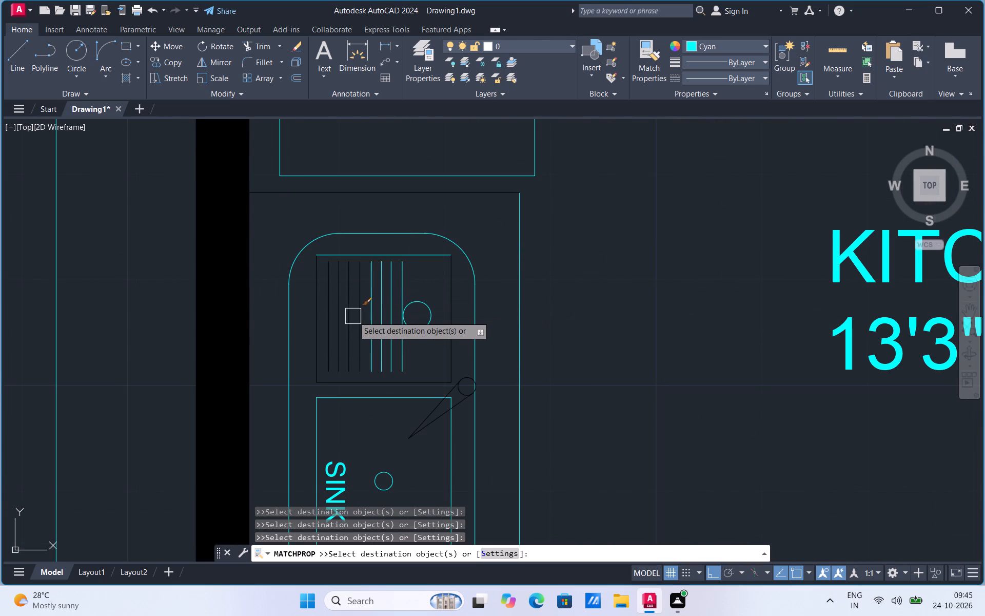
left_click(353, 316)
left_click(346, 318)
left_click(332, 325)
left_click(318, 328)
left_click(334, 312)
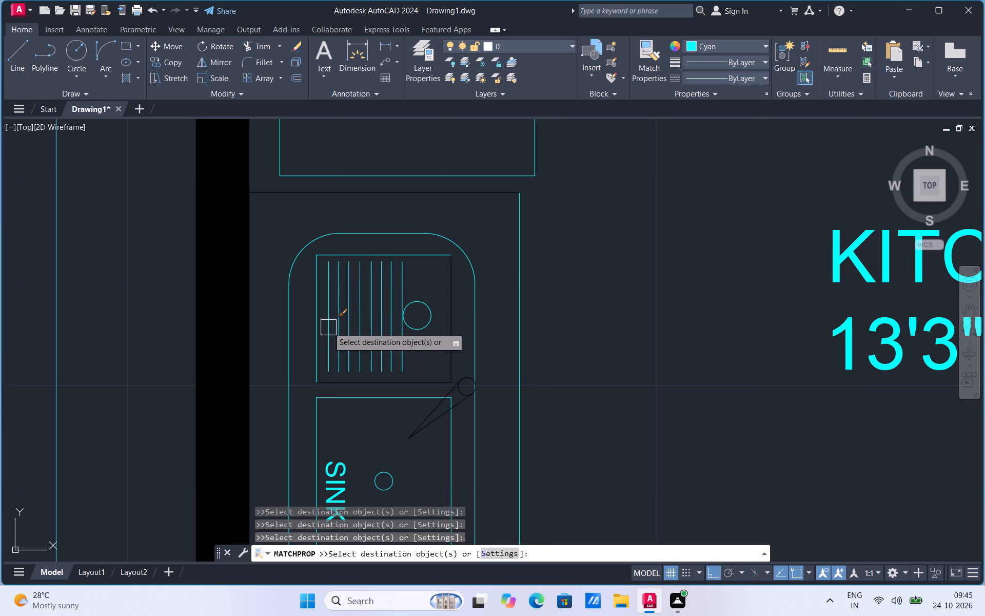
Apply the cyan properties to the drainboard's south edge, its westernmost groove and its east edge.
scroll(403, 381, "up", 1)
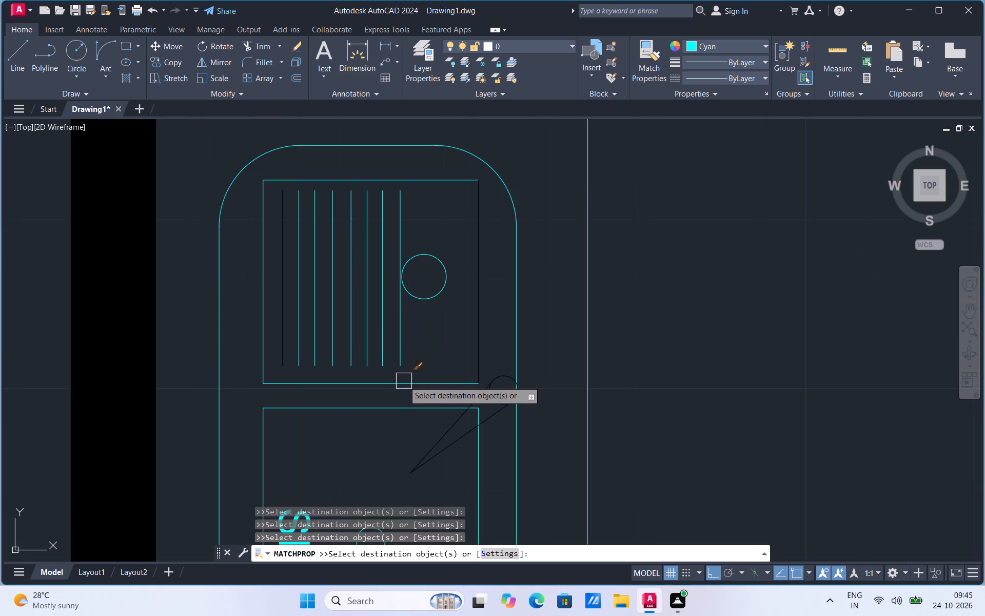
scroll(409, 397, "up", 1)
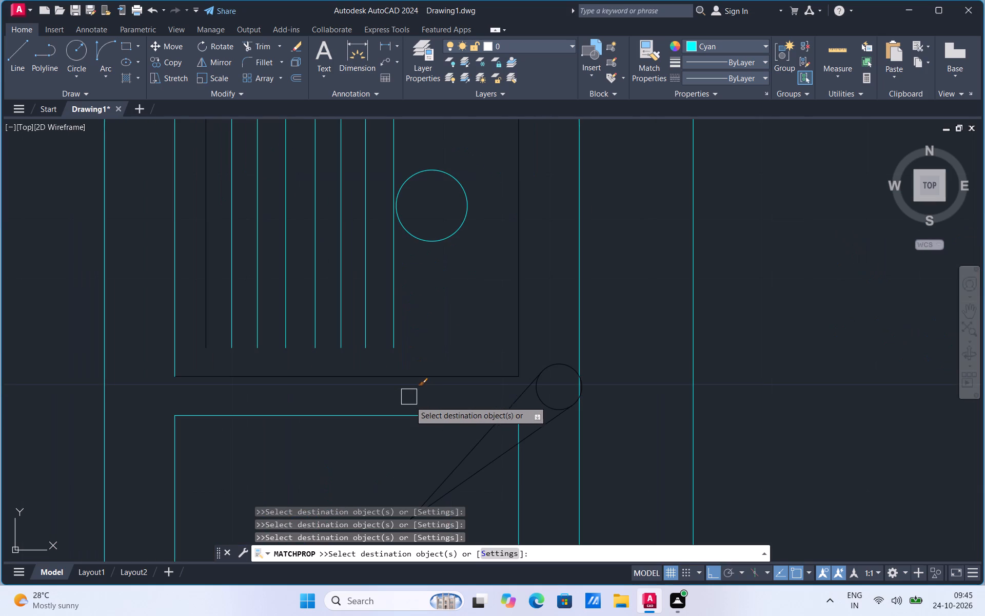
scroll(365, 423, "up", 1)
scroll(365, 423, "down", 1)
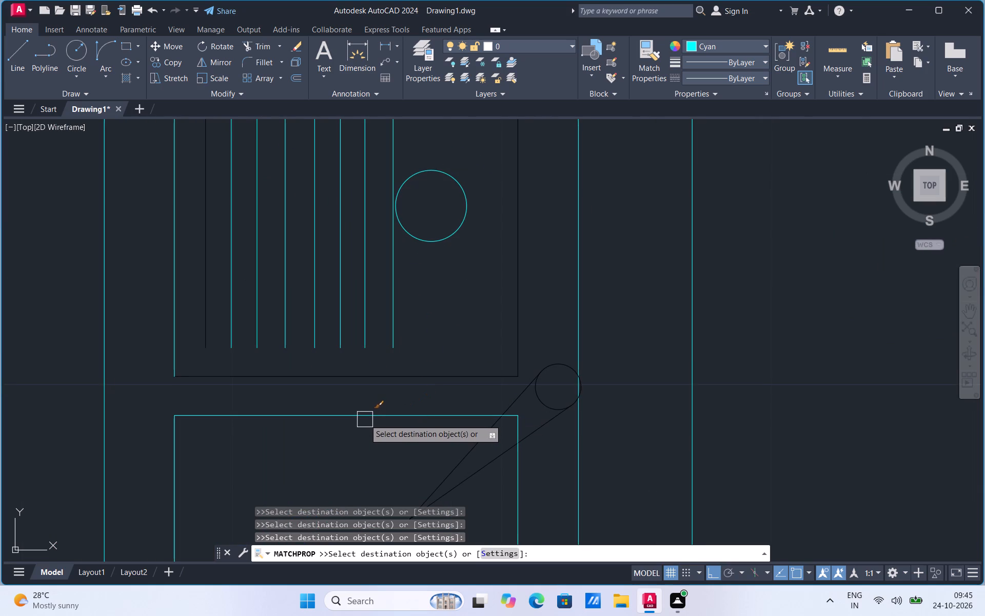
scroll(350, 430, "down", 2)
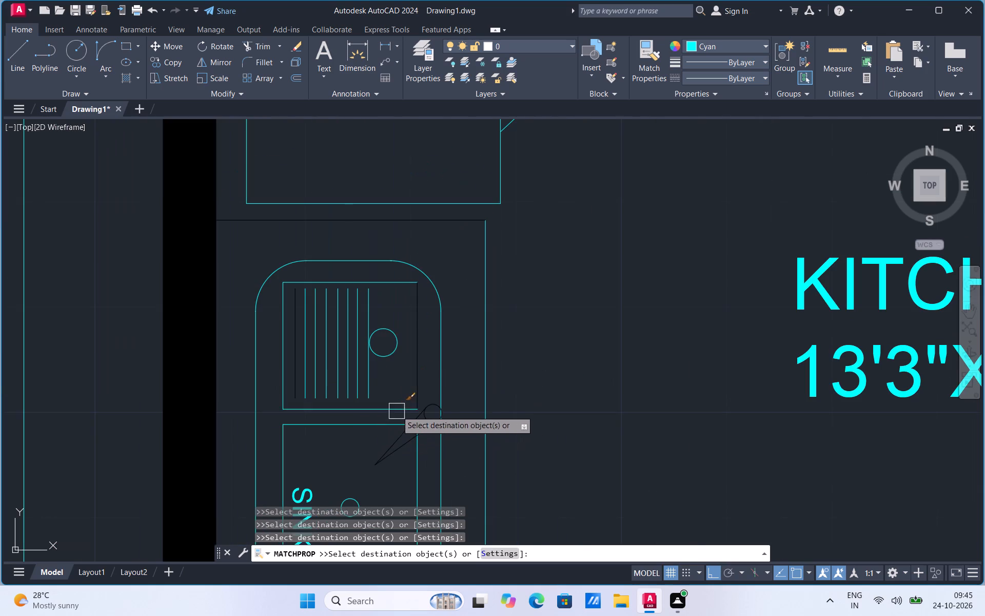
left_click(389, 406)
left_click(290, 354)
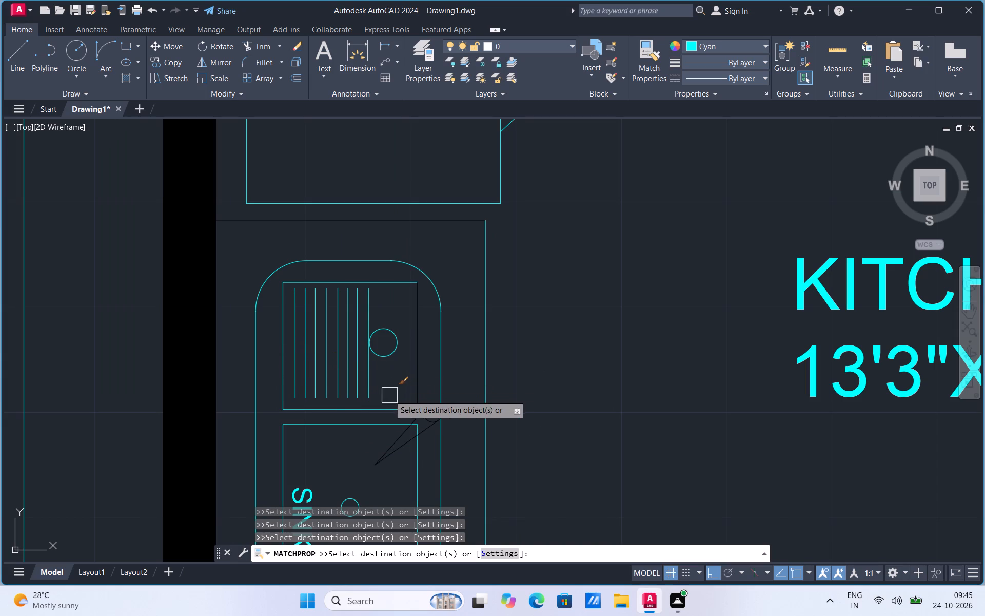
left_click(416, 378)
Apply the cyan properties to the kitchen sink tap's two spout lines and its round base.
scroll(371, 411, "down", 2)
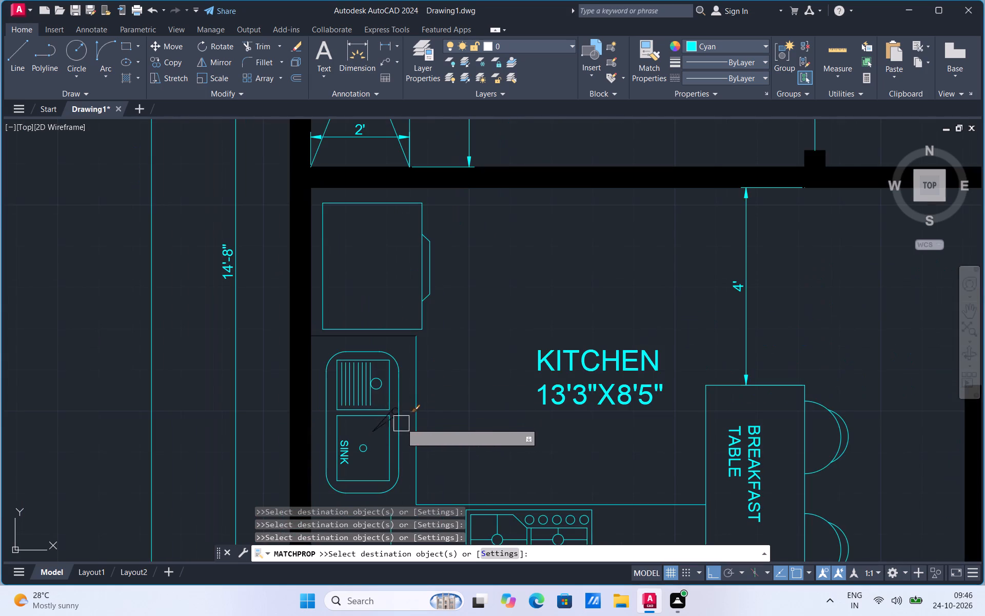
scroll(398, 418, "down", 3)
scroll(398, 418, "up", 7)
left_click(332, 422)
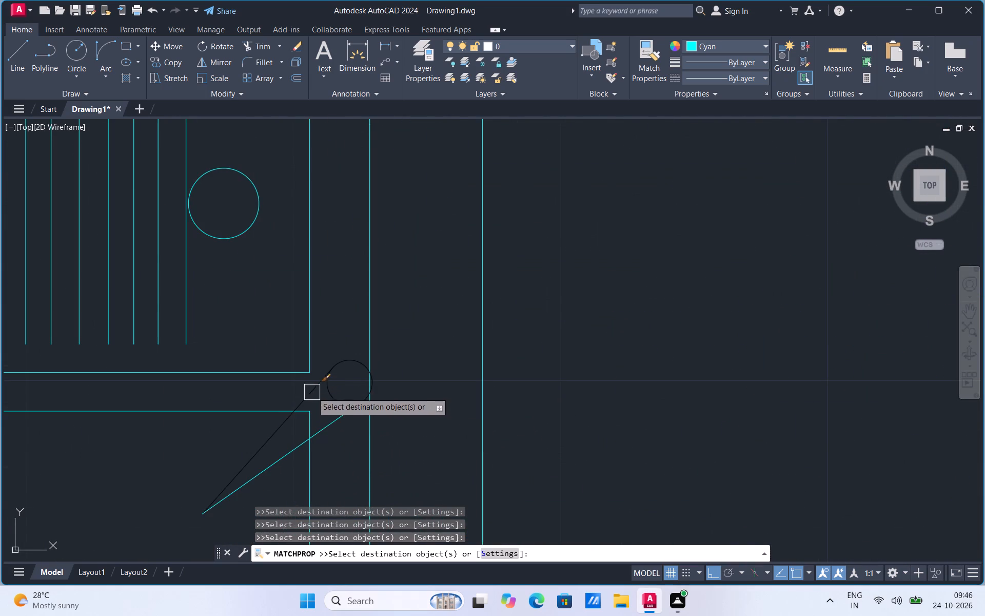
left_click(310, 389)
left_click(339, 398)
scroll(485, 395, "down", 7)
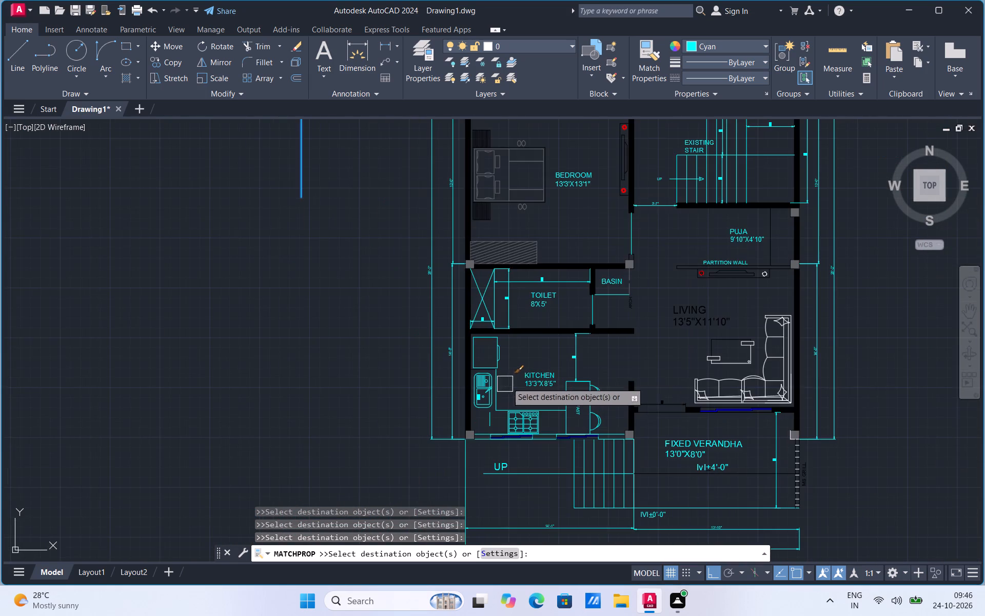
Apply the cyan properties to the LIVING label, the partition wall's long edges and west end, and the puja room's north-south line near the east wall.
scroll(763, 334, "up", 1)
left_click(678, 311)
scroll(633, 206, "up", 2)
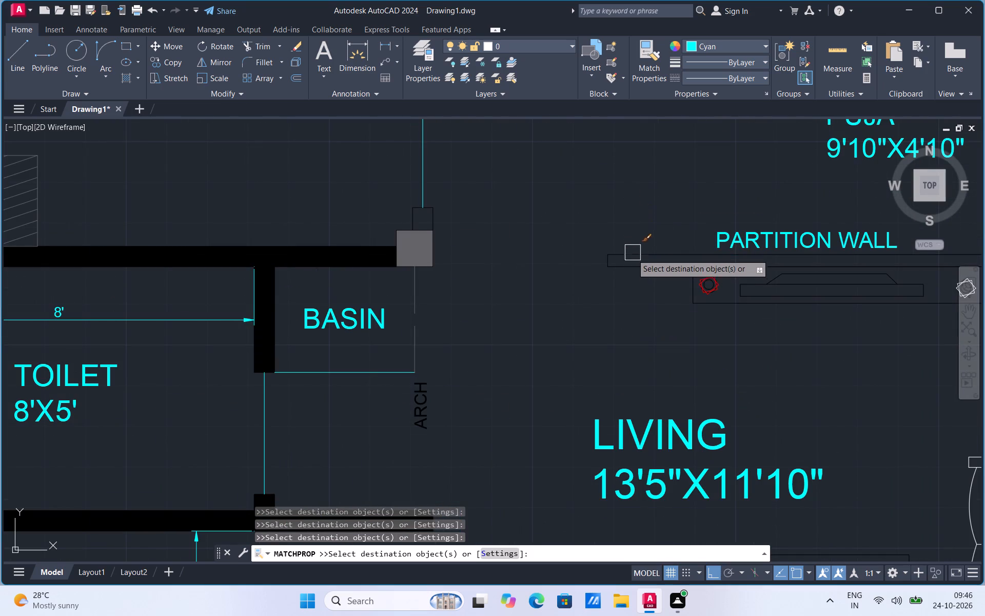
left_click(632, 254)
left_click(626, 269)
scroll(601, 259, "up", 2)
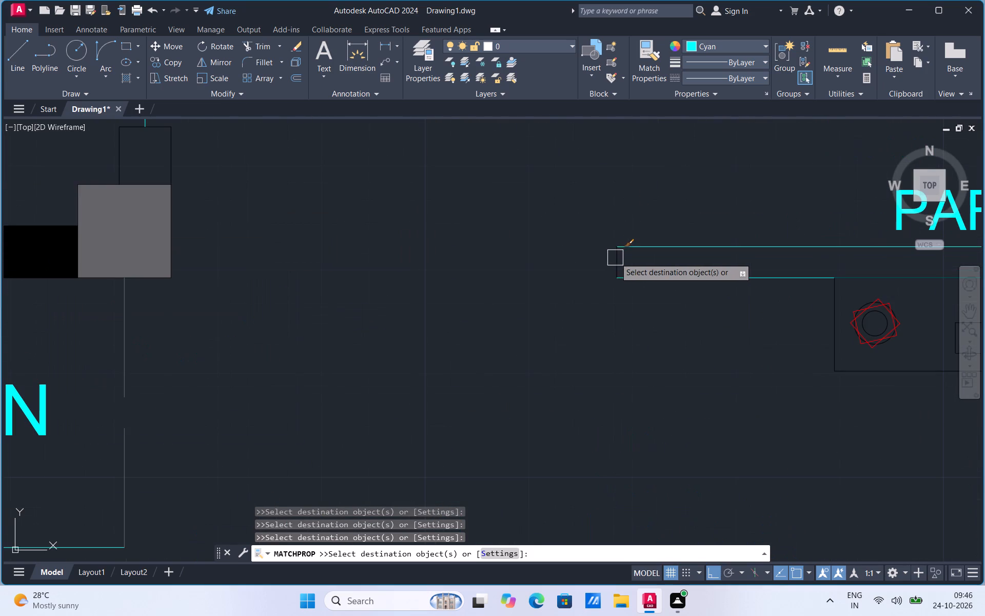
left_click(616, 258)
scroll(399, 364, "down", 3)
scroll(692, 303, "up", 2)
left_click(680, 312)
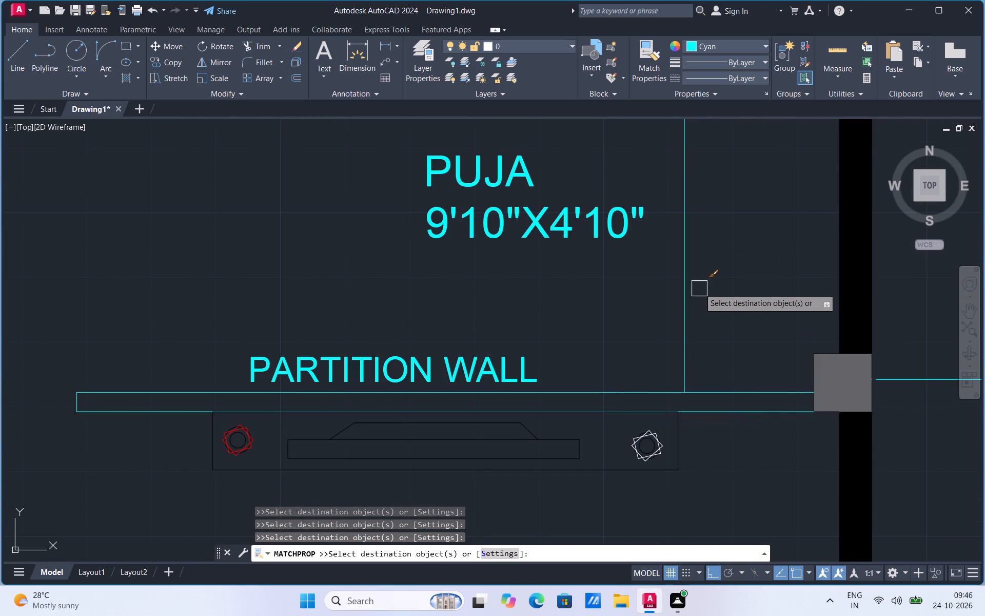
Examine the living room, verandah and whole floor plan for the colours used so far.
scroll(699, 288, "down", 3)
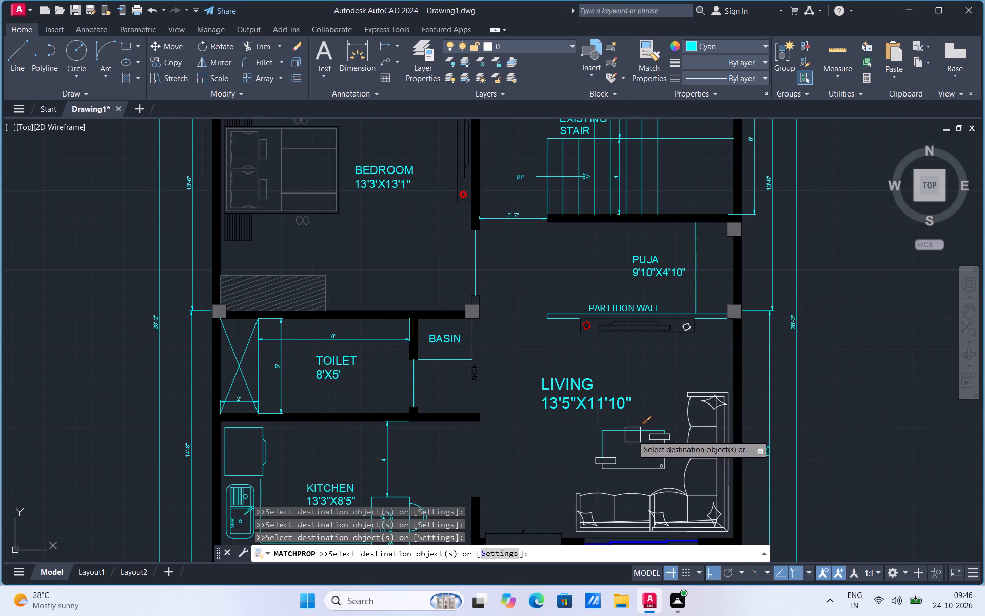
scroll(659, 351, "down", 1)
scroll(659, 351, "up", 4)
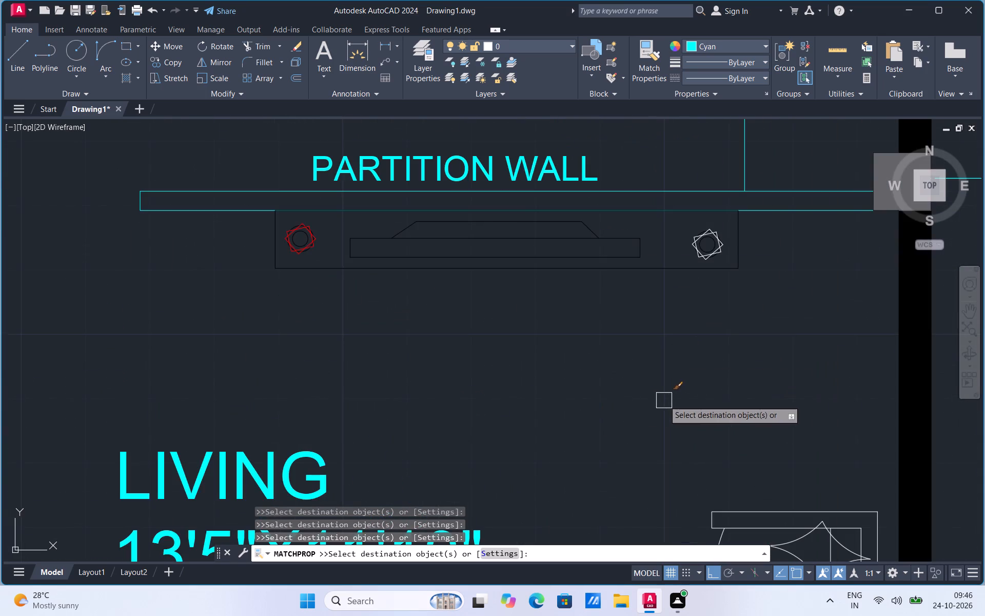
scroll(662, 375, "up", 4)
scroll(663, 372, "down", 10)
scroll(654, 457, "up", 2)
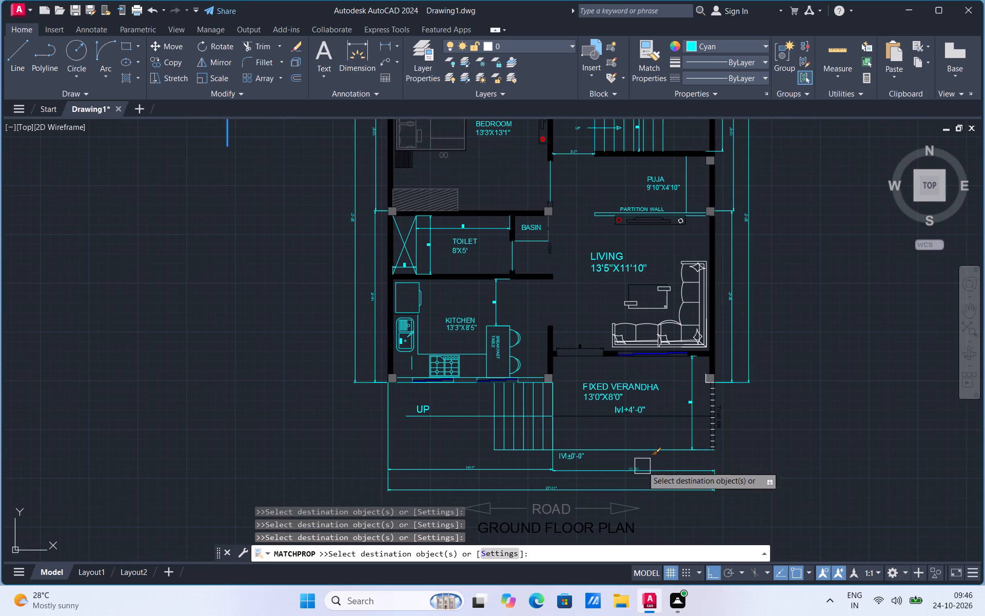
scroll(540, 448, "down", 1)
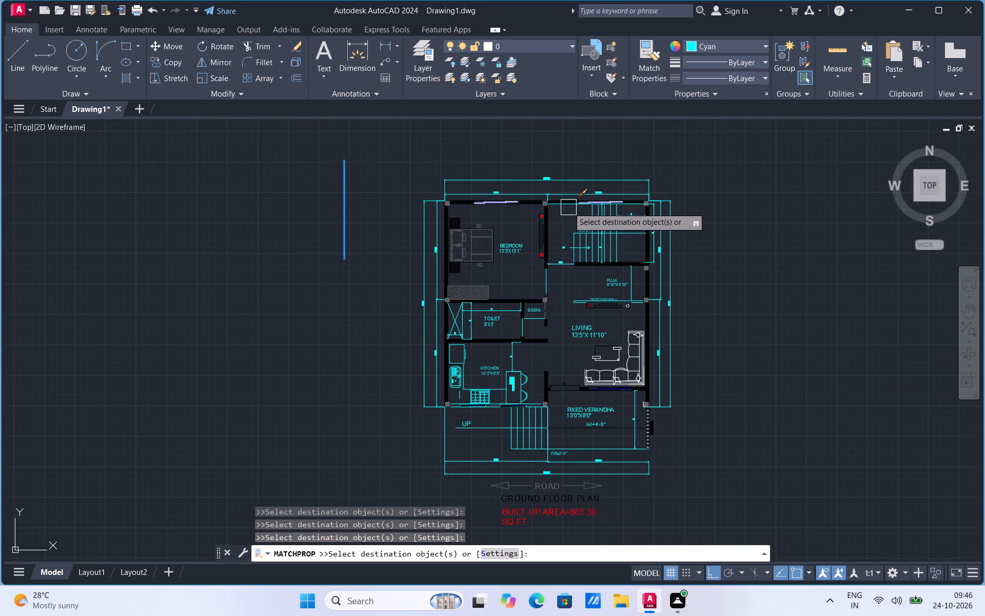
scroll(569, 206, "up", 1)
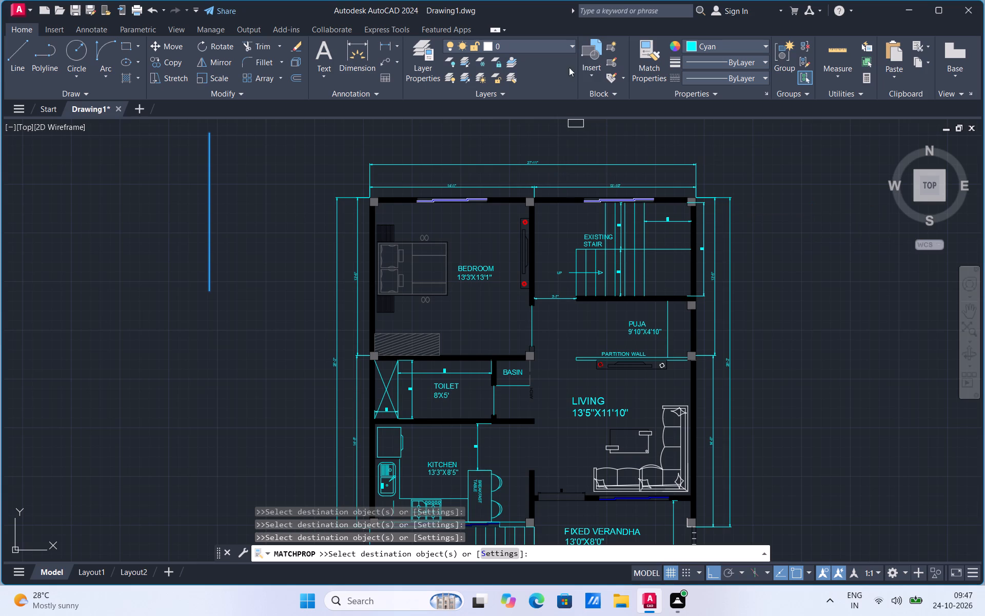
Set the current colour to black (0,0,0) and draw a vertical line west of the plan.
left_click(694, 47)
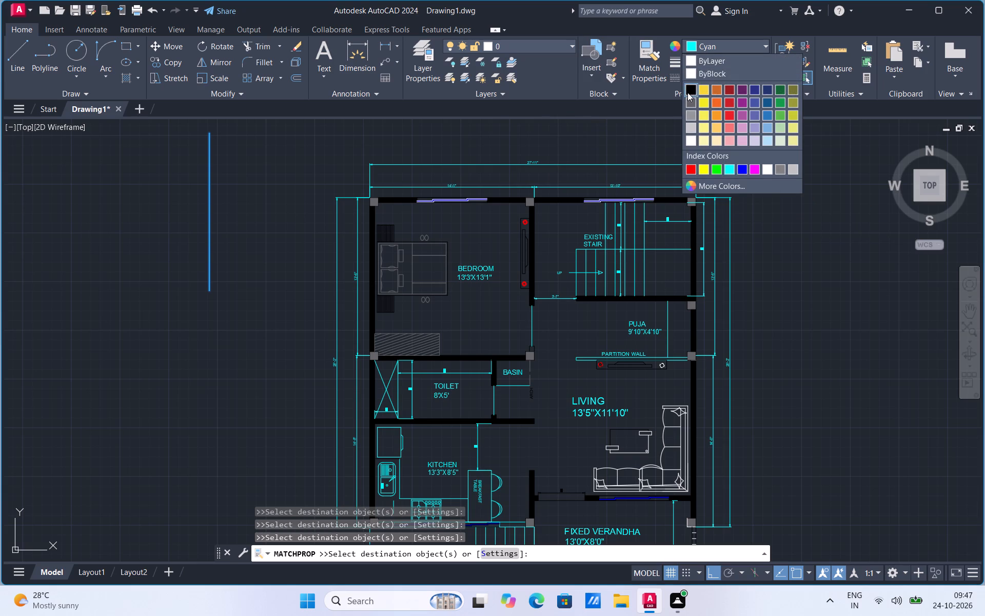
left_click(687, 92)
left_click(23, 71)
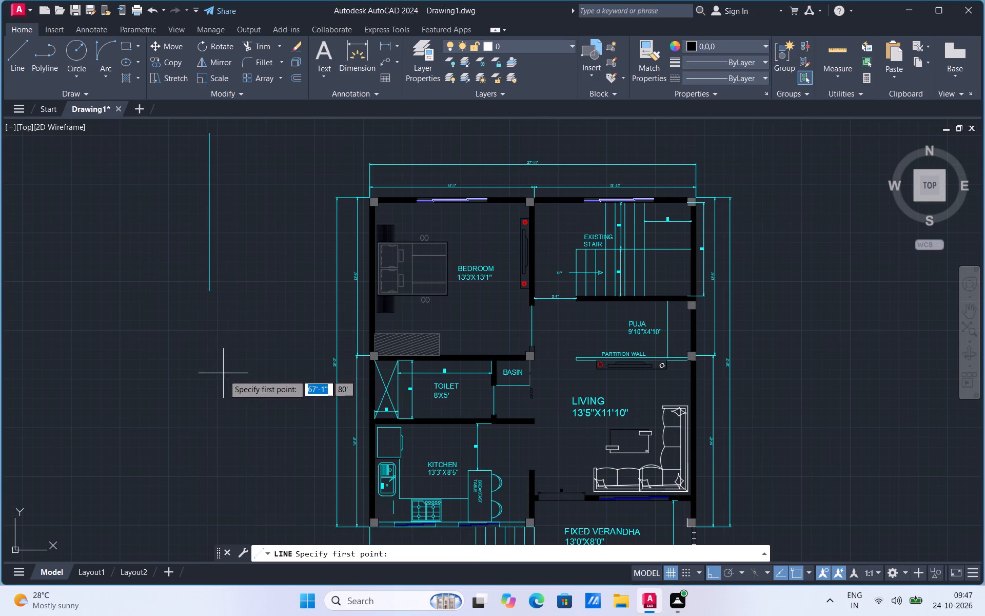
left_click(232, 450)
left_click(253, 258)
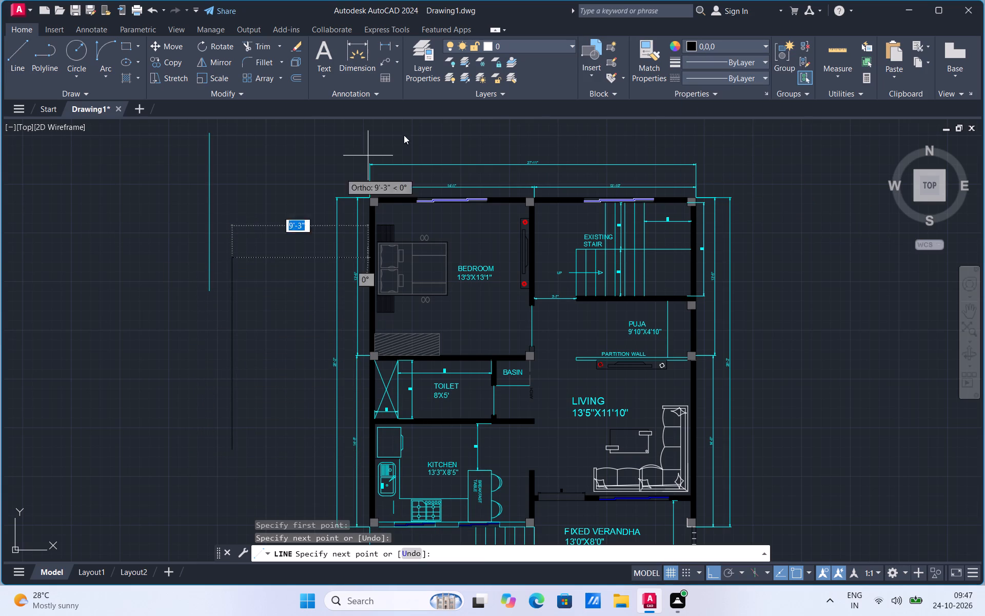
Match the new black line's properties to the overall and western dimensions north of the plan and all three dimensions along its west side.
left_click(643, 64)
left_click(234, 330)
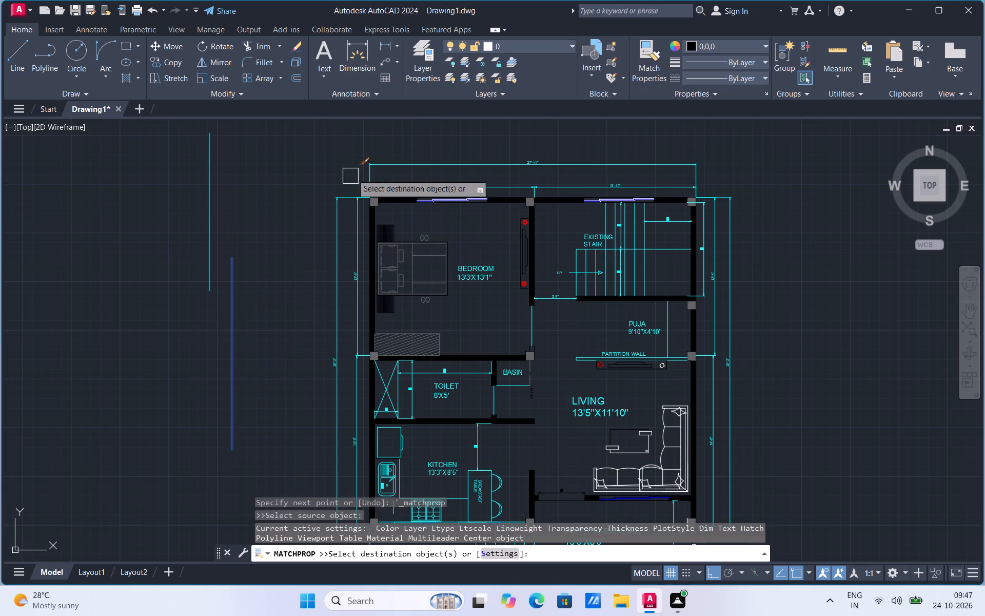
left_click(412, 164)
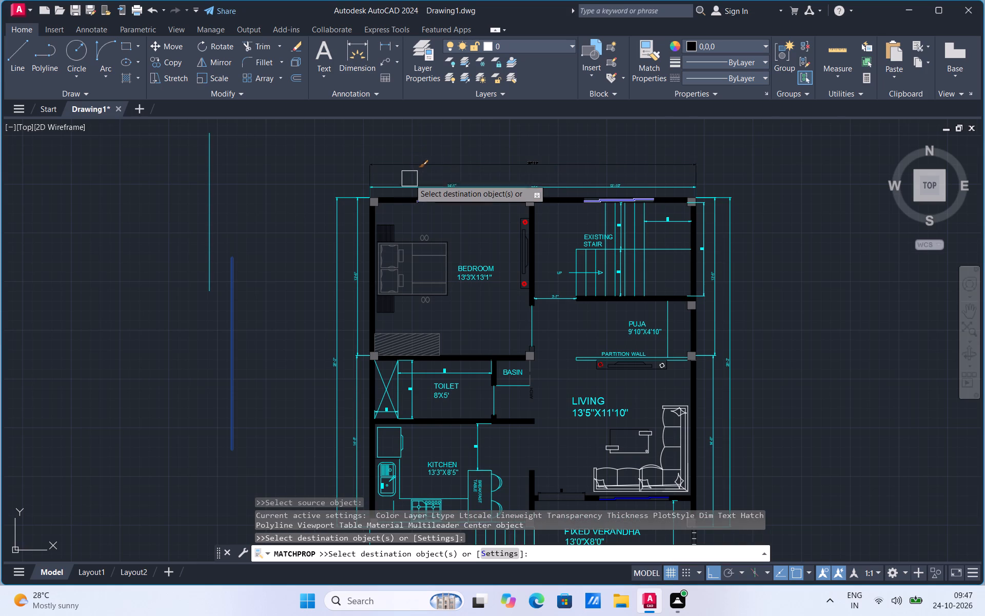
left_click(406, 186)
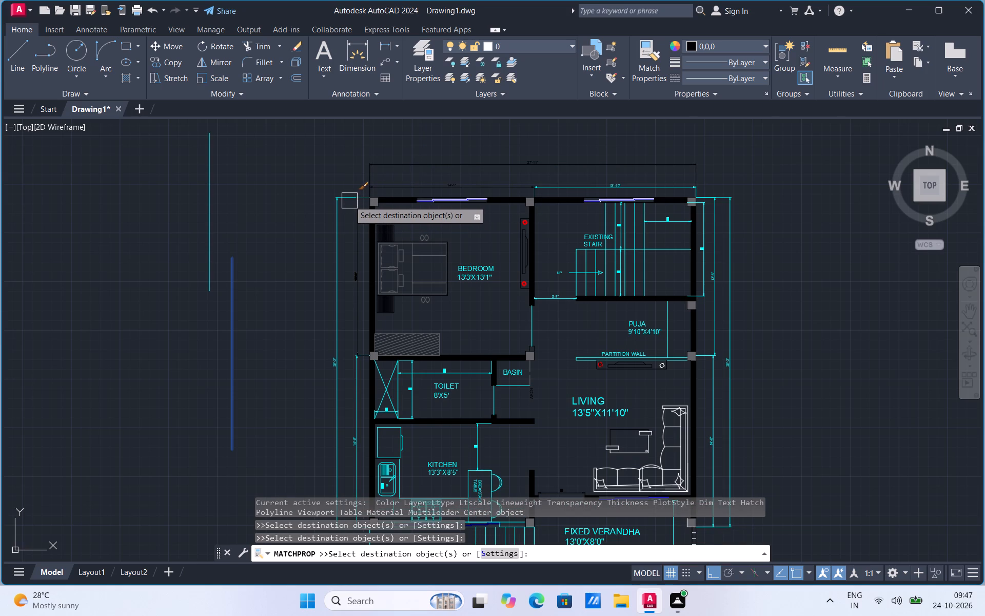
left_click_drag(337, 217, 348, 227)
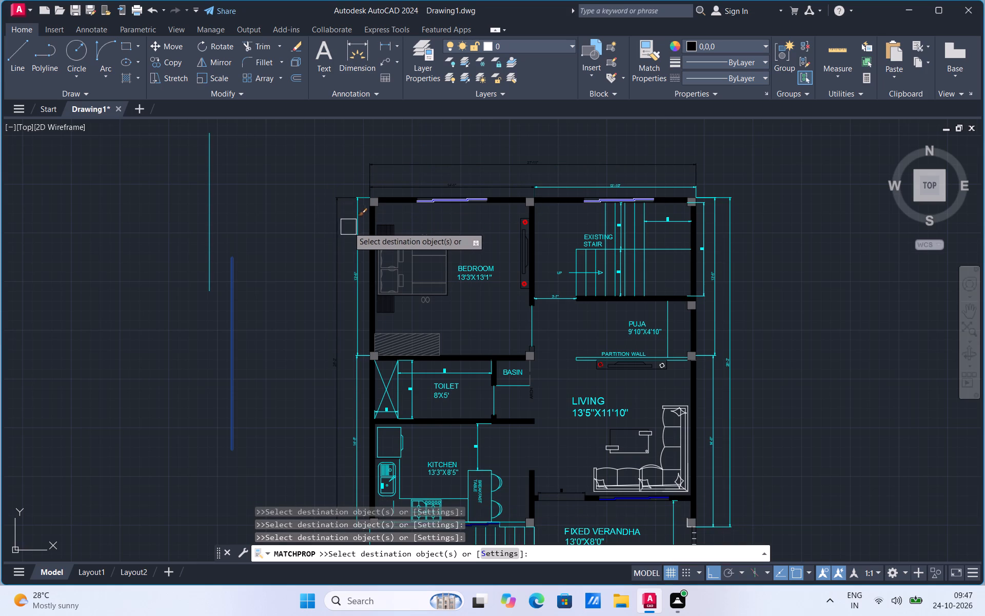
left_click_drag(348, 227, 352, 232)
left_click_drag(352, 232, 349, 446)
double_click(349, 446)
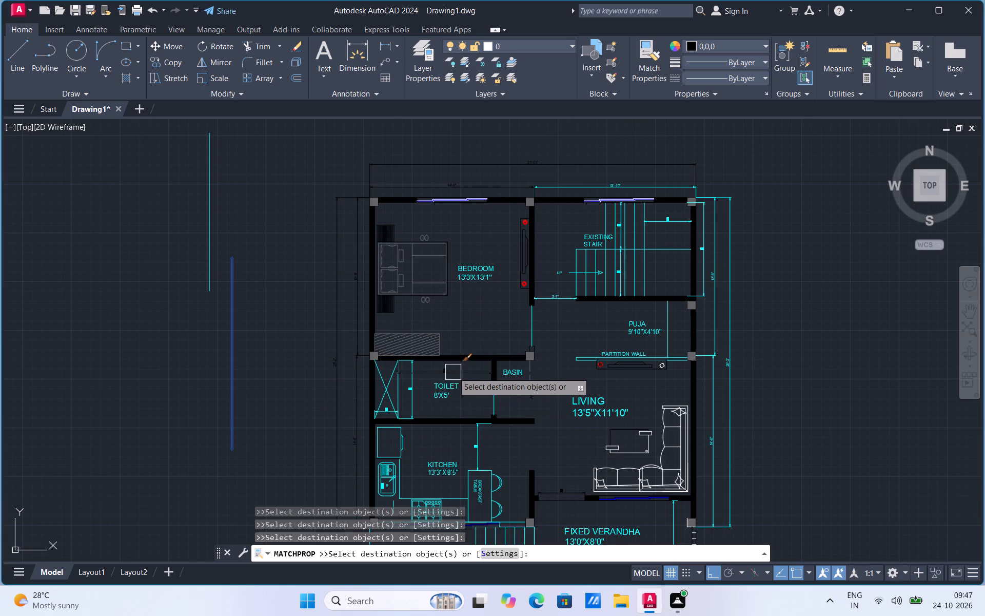
Apply the black properties to the TOILET, BEDROOM and BASIN labels, the toilet's 8' dimension, the basin's south edge, and the toilet and bedroom door lines.
left_click_drag(453, 372, 440, 392)
left_click(440, 392)
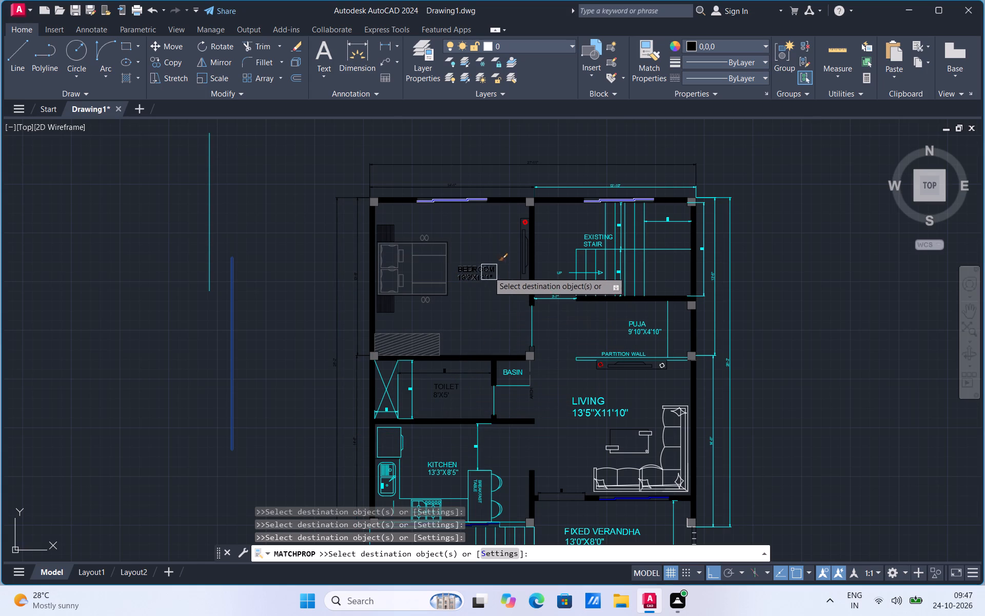
left_click_drag(483, 268, 493, 401)
left_click_drag(493, 401, 510, 390)
left_click(510, 390)
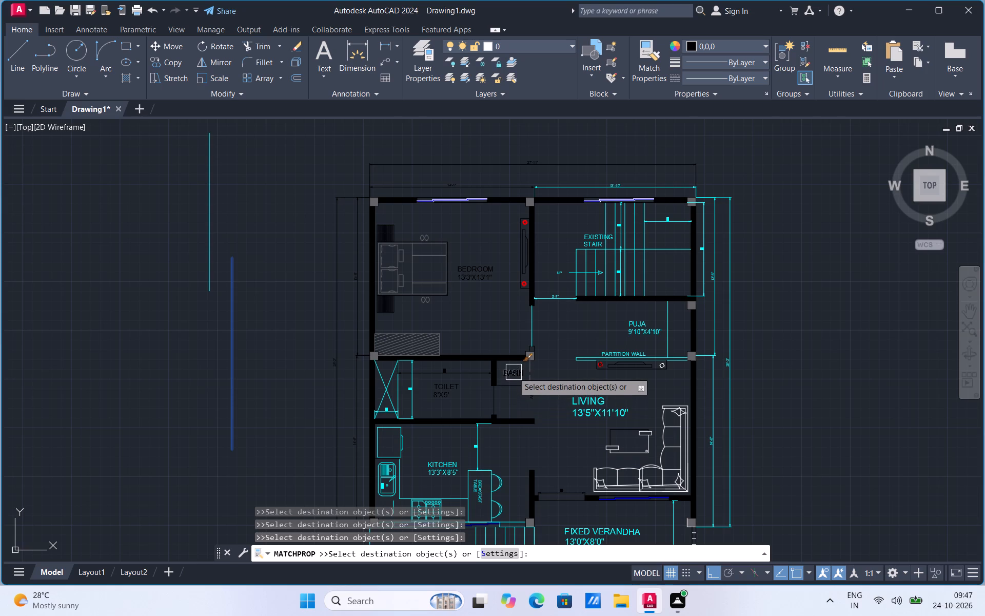
left_click(514, 372)
left_click(539, 334)
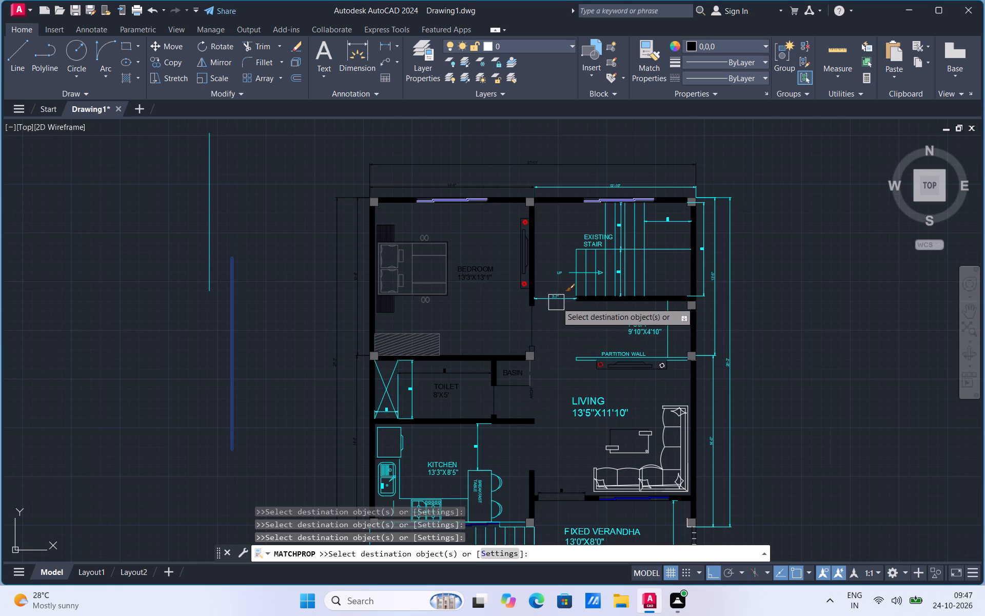
Apply the black properties to the 3'-7" dimension, the stair's UP label, its western tread lines and landing line, and the EXISTING STAIR label.
left_click_drag(558, 298, 563, 269)
left_click_drag(563, 269, 578, 258)
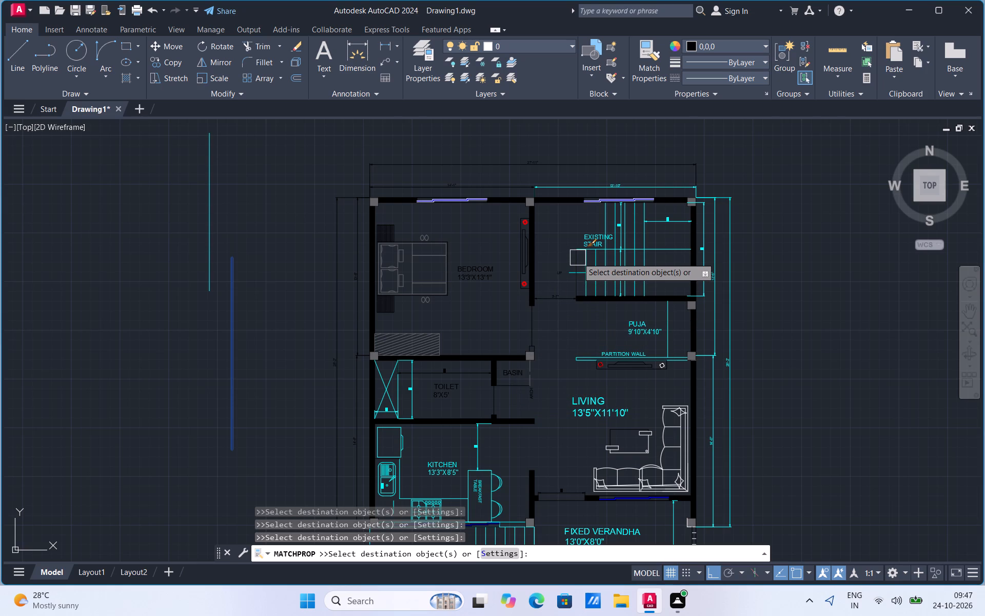
left_click_drag(578, 258, 578, 258)
left_click_drag(578, 258, 587, 262)
left_click_drag(587, 262, 595, 262)
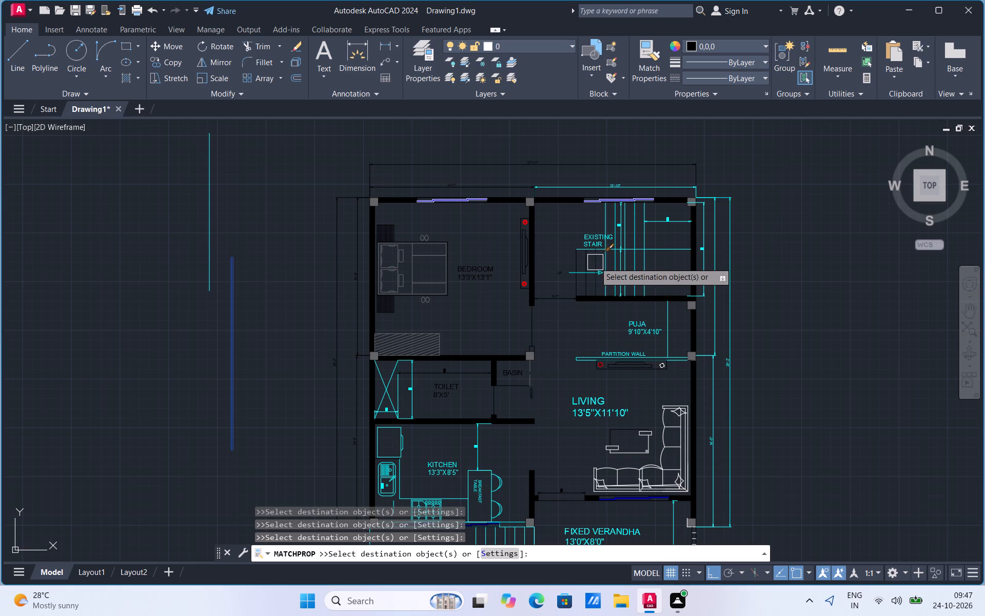
left_click_drag(595, 262, 597, 262)
left_click_drag(597, 262, 597, 238)
left_click(597, 238)
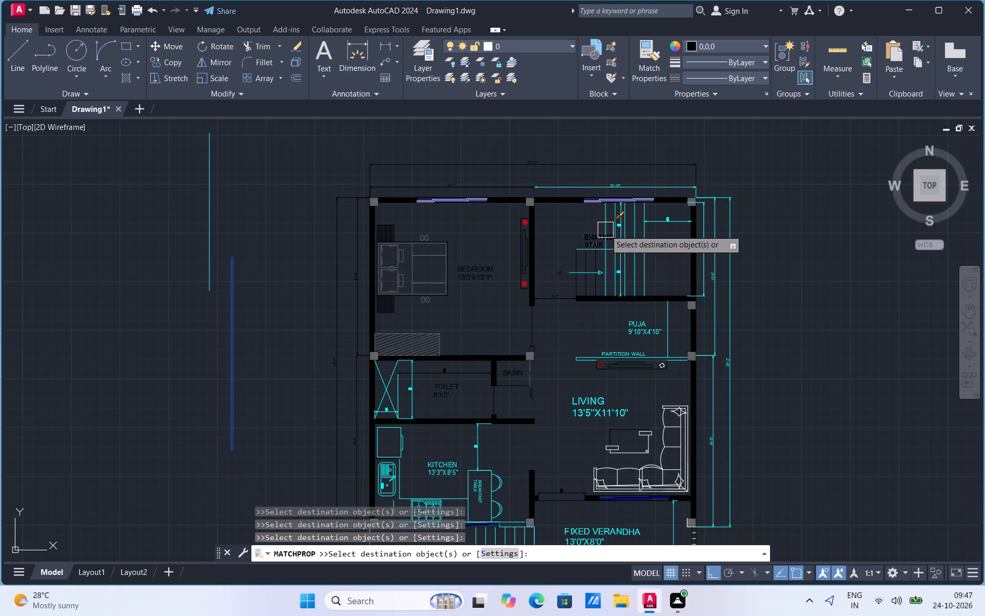
Apply the black properties to the existing stair's tread line beside its label and to its eastern tread lines.
left_click_drag(603, 222, 651, 247)
left_click_drag(651, 247, 648, 238)
left_click_drag(648, 238, 639, 237)
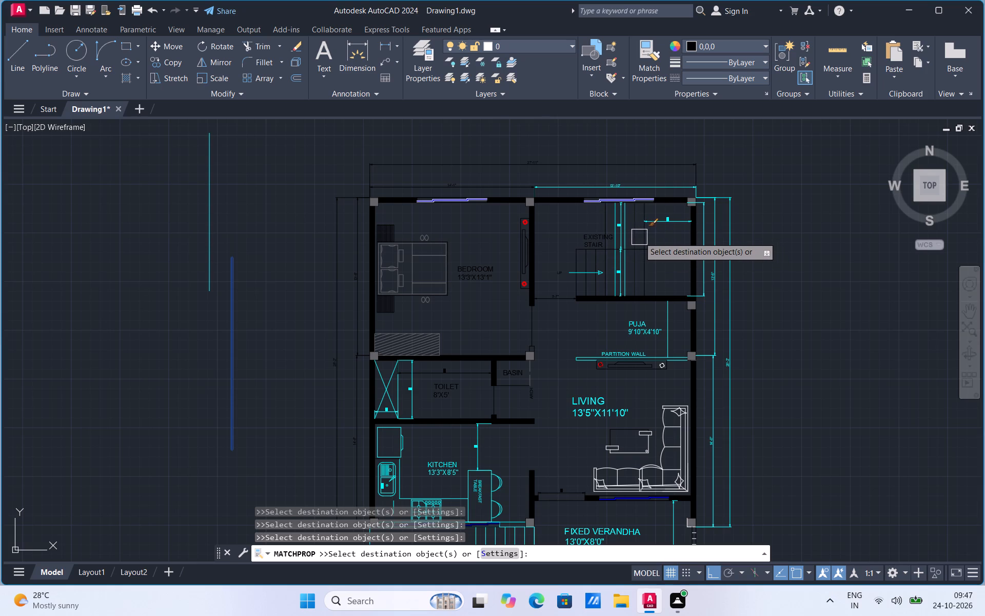
left_click_drag(639, 237, 640, 179)
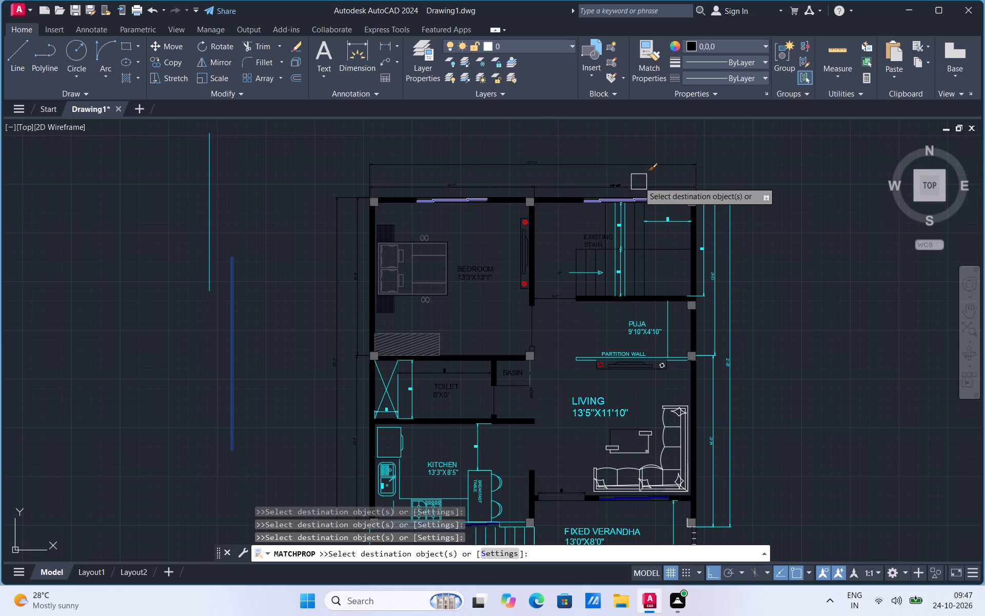
Apply the black properties to the eastern dimension north of the plan, the east side's 13'-6" and 28'-2" dimensions, and the stair's 8' dimension.
left_click_drag(639, 182, 712, 228)
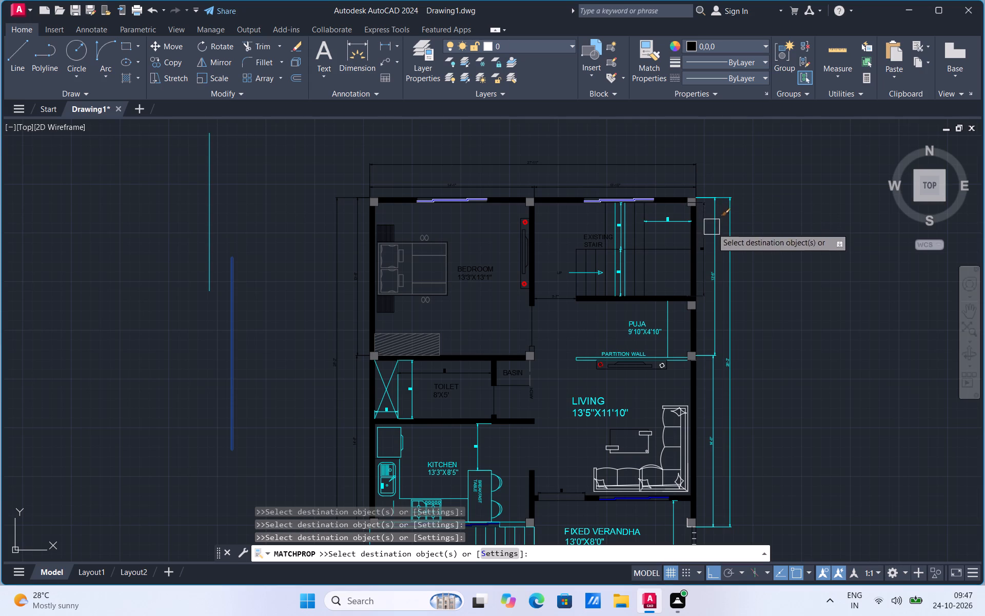
left_click_drag(712, 228, 713, 231)
left_click(713, 231)
left_click(729, 229)
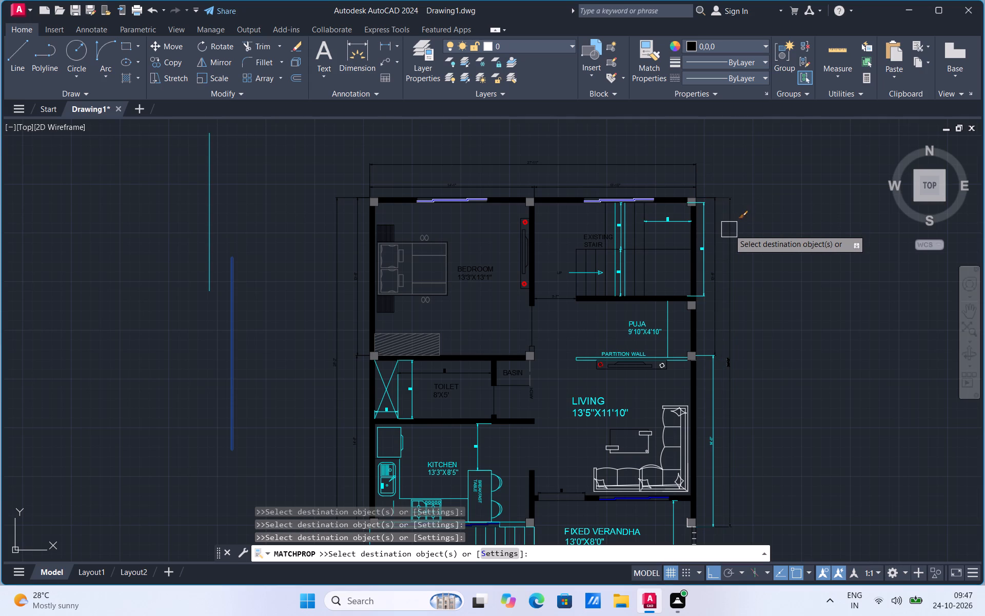
left_click(710, 248)
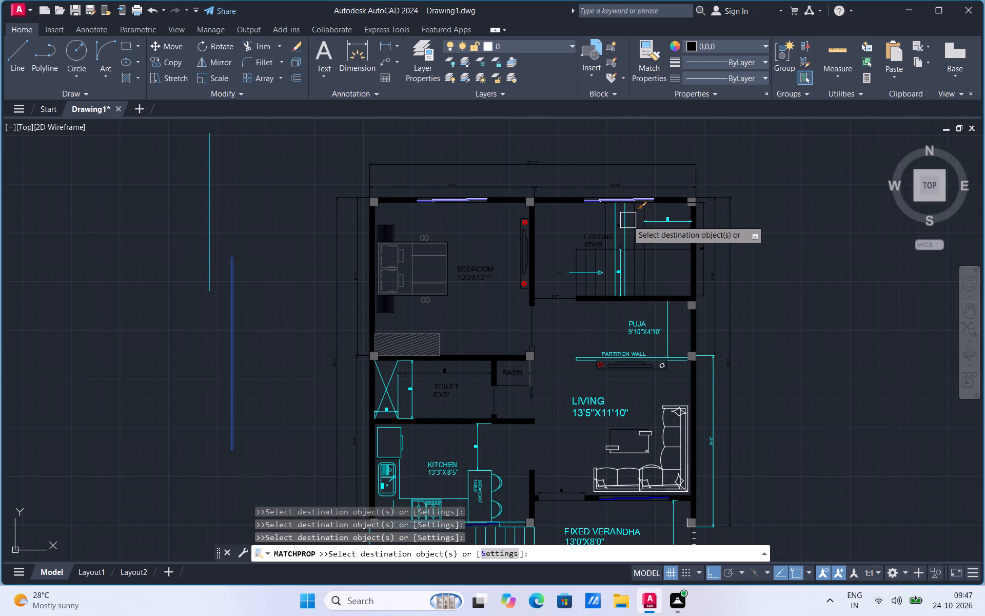
Apply the black properties to the stair's central tread line, its two north-south flight dimensions, and the 14'-8" dimension along the plan's east side.
left_click_drag(631, 223, 622, 236)
left_click_drag(622, 236, 613, 217)
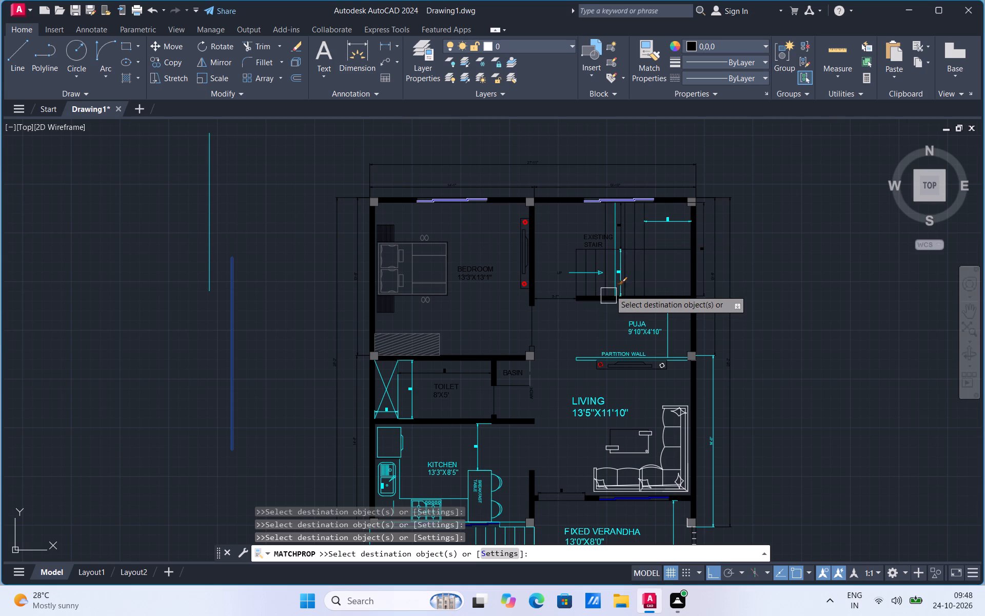
left_click_drag(619, 264, 621, 270)
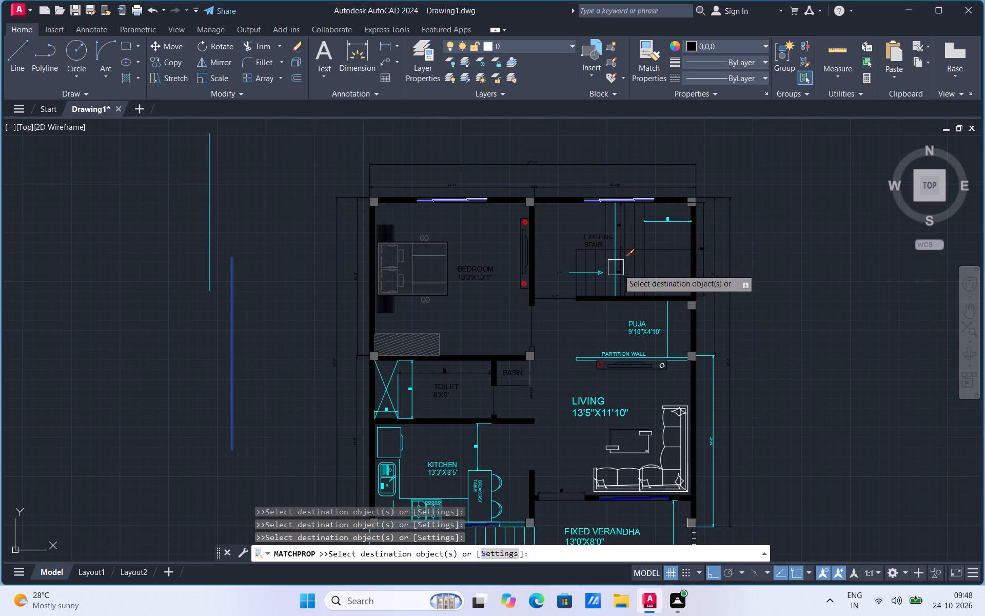
left_click_drag(621, 270, 705, 352)
left_click(712, 362)
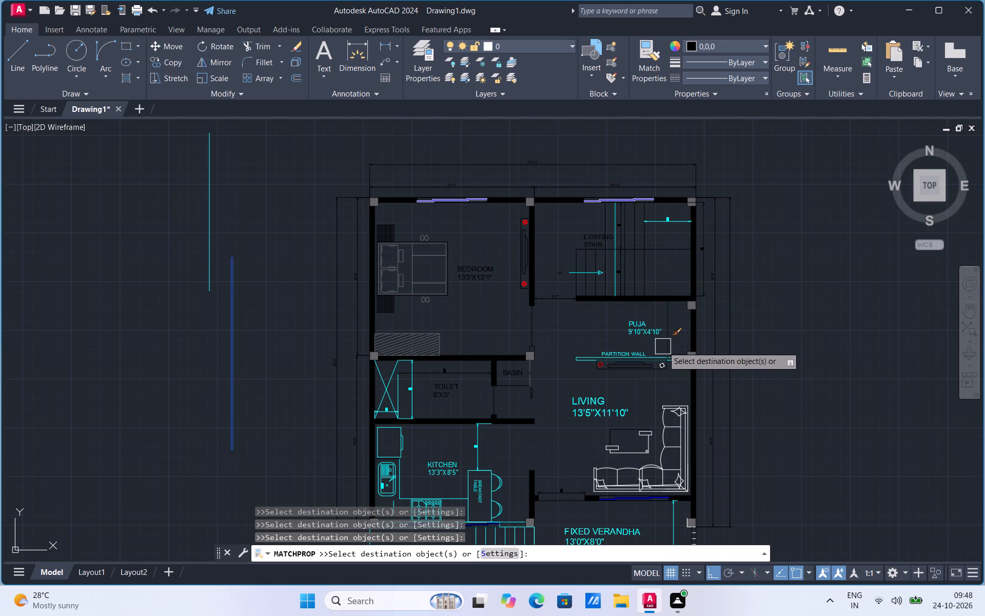
Apply the black properties to the two crossed diagonals and the east edge of the 2' wide shaft beside the toilet.
scroll(371, 375, "up", 3)
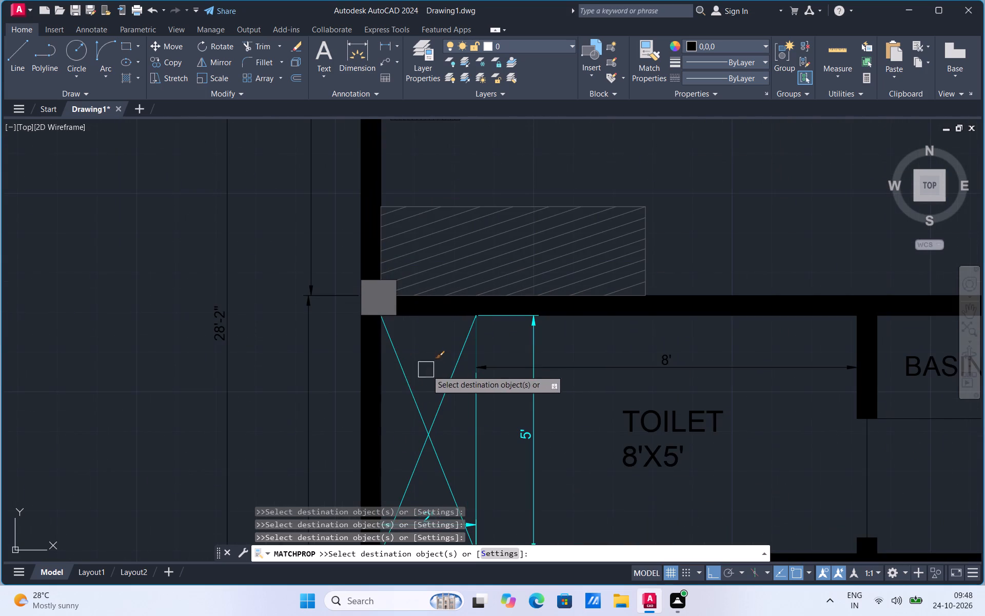
left_click(407, 391)
left_click(434, 409)
left_click(483, 395)
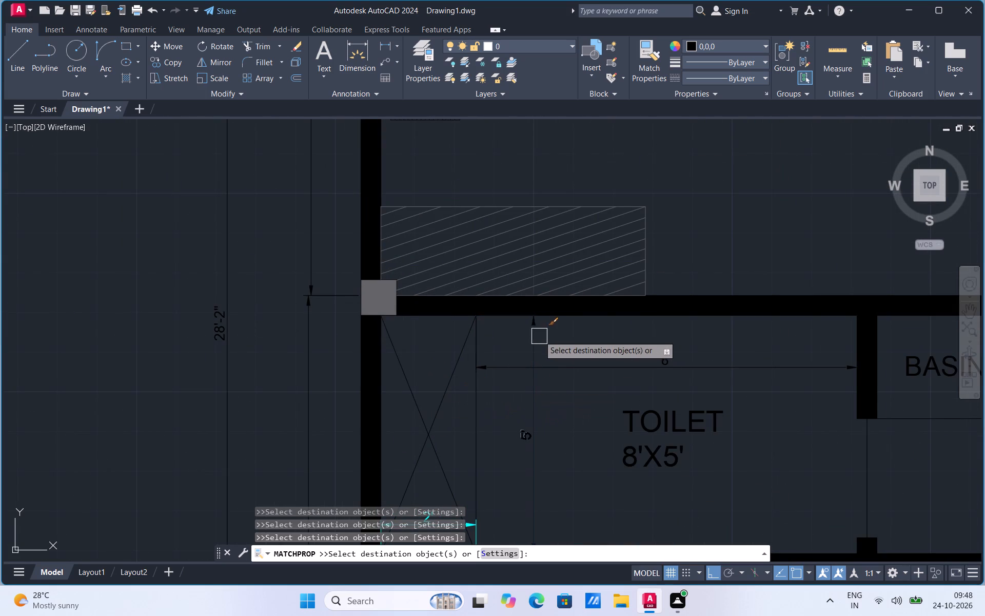
Apply the black properties to the toilet's 5' dimension and the shaft's 2' width dimension.
left_click(539, 334)
scroll(464, 344, "down", 2)
scroll(452, 426, "up", 1)
left_click(449, 406)
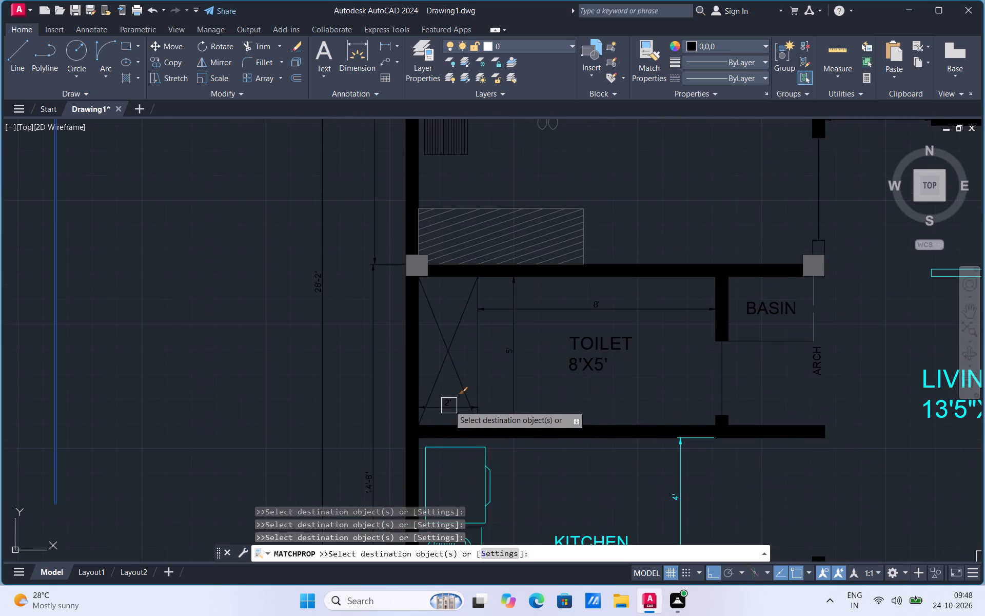
Apply the black properties to the outline and door edge lines of the rectangular appliance north of the kitchen sink.
scroll(470, 372, "down", 1)
scroll(473, 438, "up", 2)
left_click(448, 392)
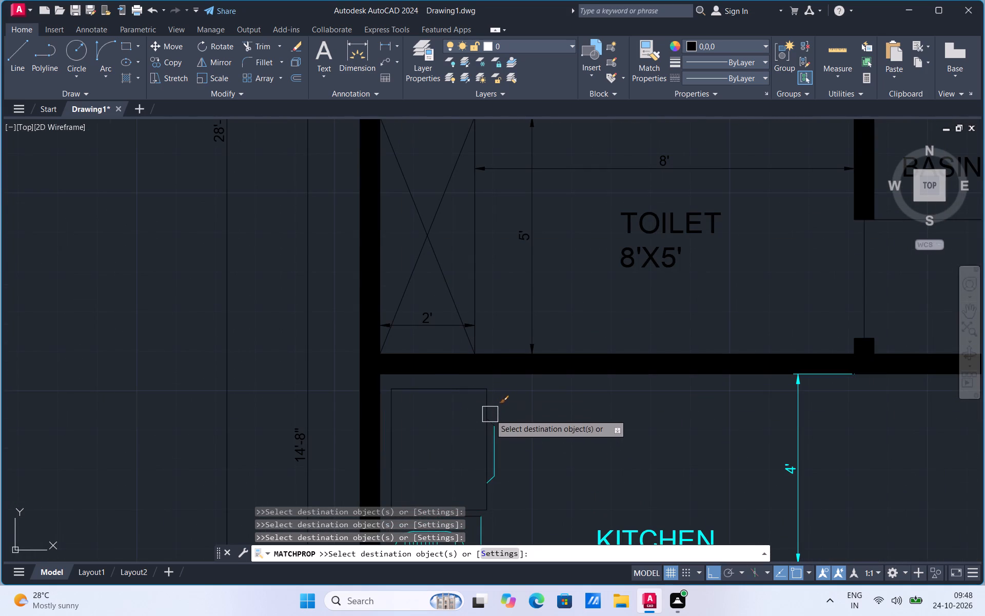
left_click(490, 414)
left_click(495, 445)
left_click(495, 474)
Apply the black properties to the kitchen's 4' dimension, its name and size label, and the counter edge beside the sink.
scroll(523, 418, "down", 2)
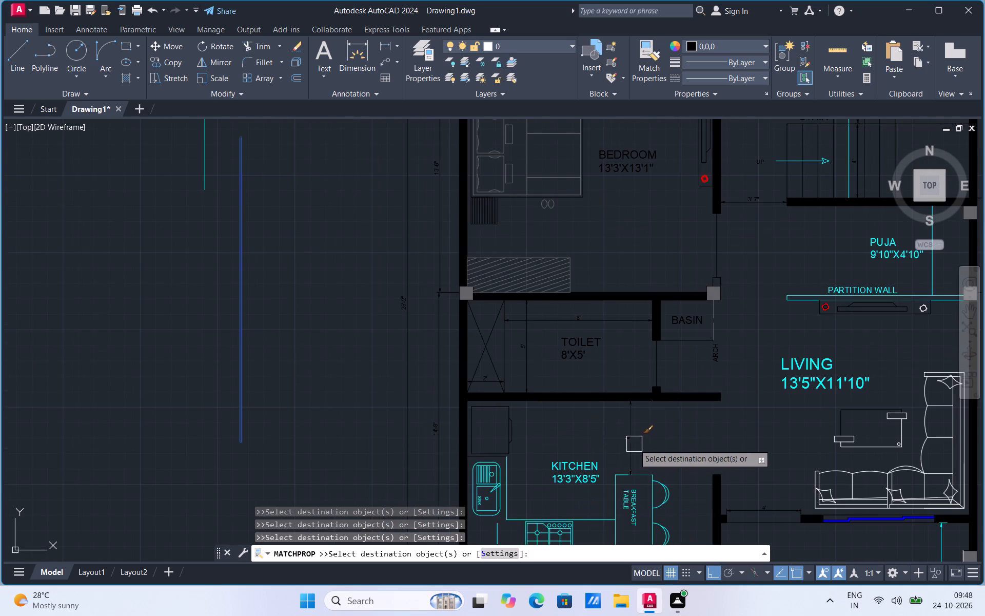
left_click(626, 448)
left_click(585, 467)
scroll(501, 498, "up", 1)
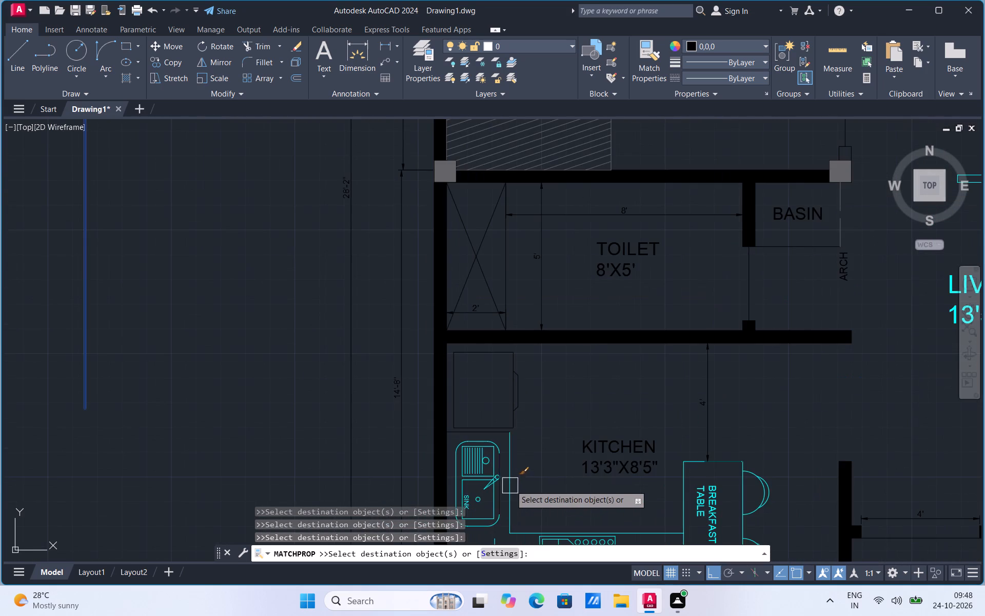
left_click(510, 485)
Apply the black properties to the sink's label and southern bowl, and the drainboard's west edge, ribs, circle and north edge.
scroll(456, 486, "up", 3)
left_click(503, 464)
left_click(502, 521)
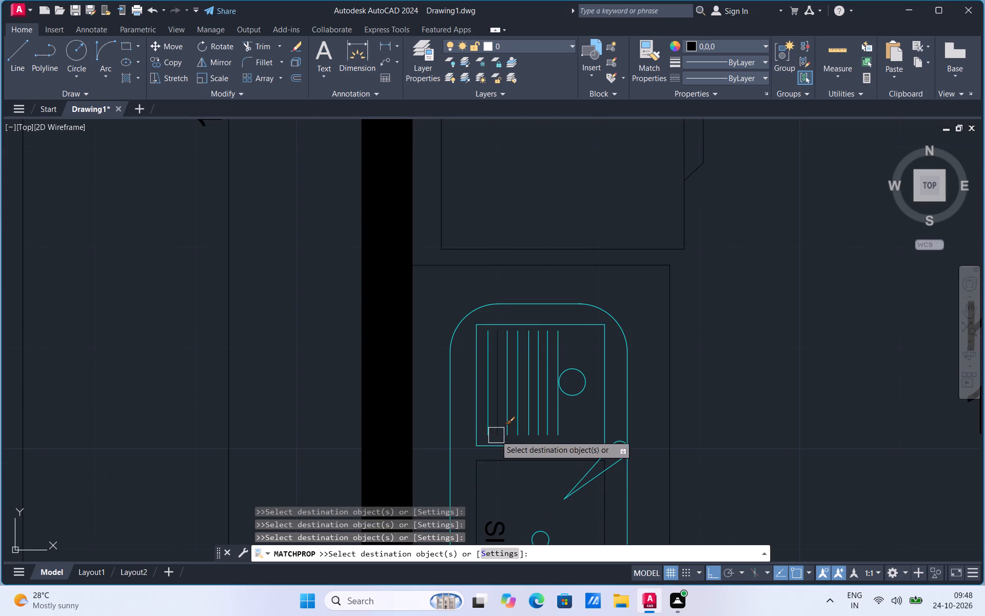
left_click(478, 432)
left_click(485, 416)
left_click(495, 402)
left_click(505, 393)
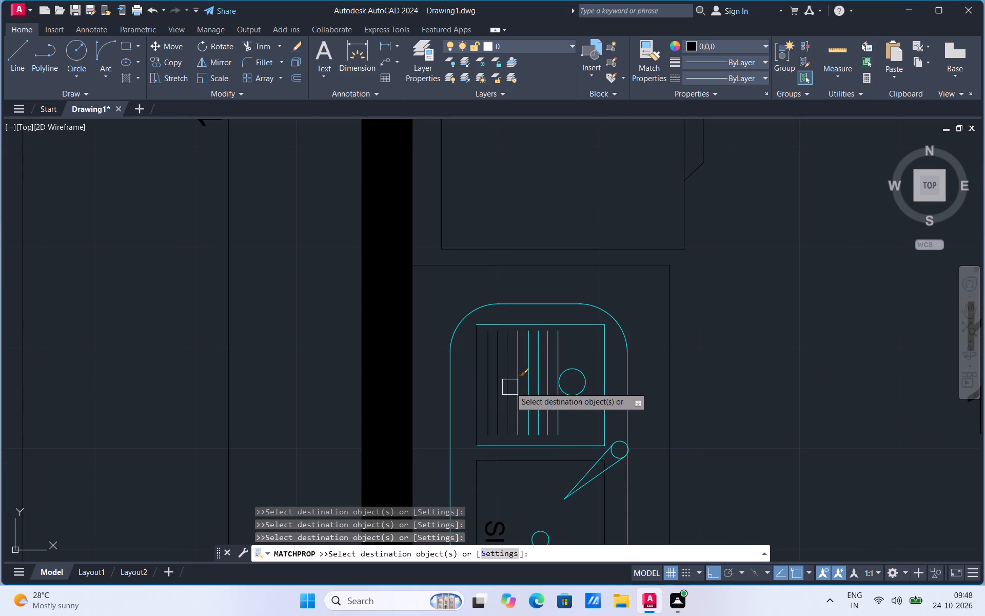
left_click(516, 385)
left_click(526, 379)
left_click(536, 375)
left_click(545, 368)
left_click(559, 357)
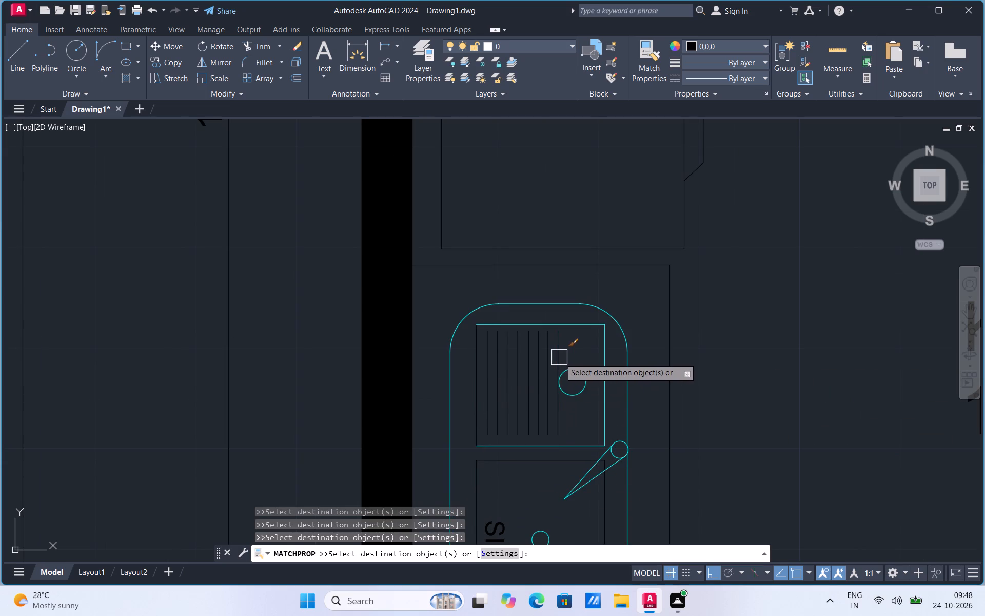
left_click(572, 373)
left_click(582, 329)
Apply the black properties to the sink's rounded northern rim and long sides, and to the drainboard's south and east edges.
left_click(559, 292)
left_click(631, 321)
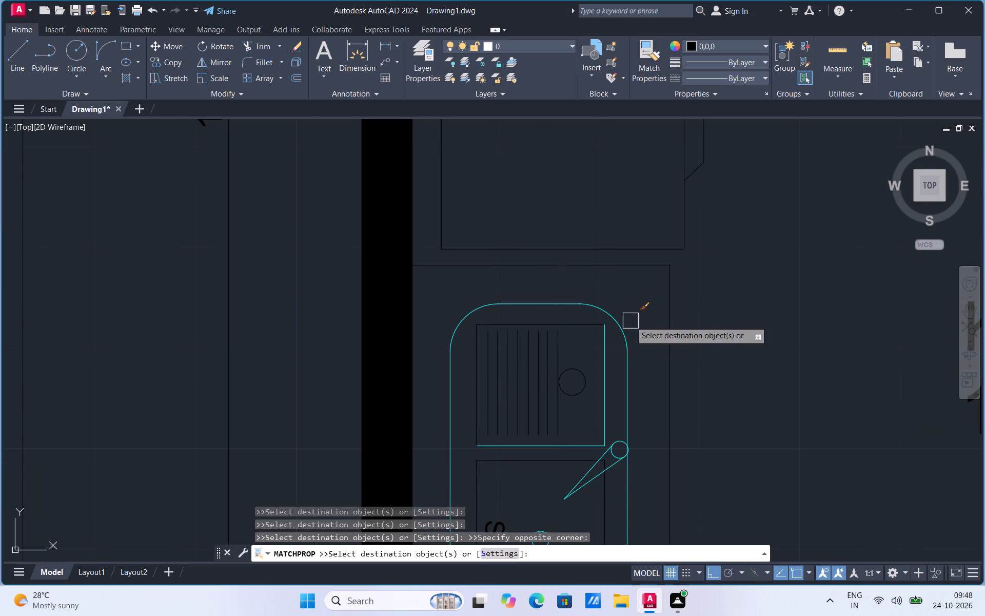
left_click(623, 320)
left_click(548, 301)
left_click_drag(470, 314, 467, 320)
left_click(450, 397)
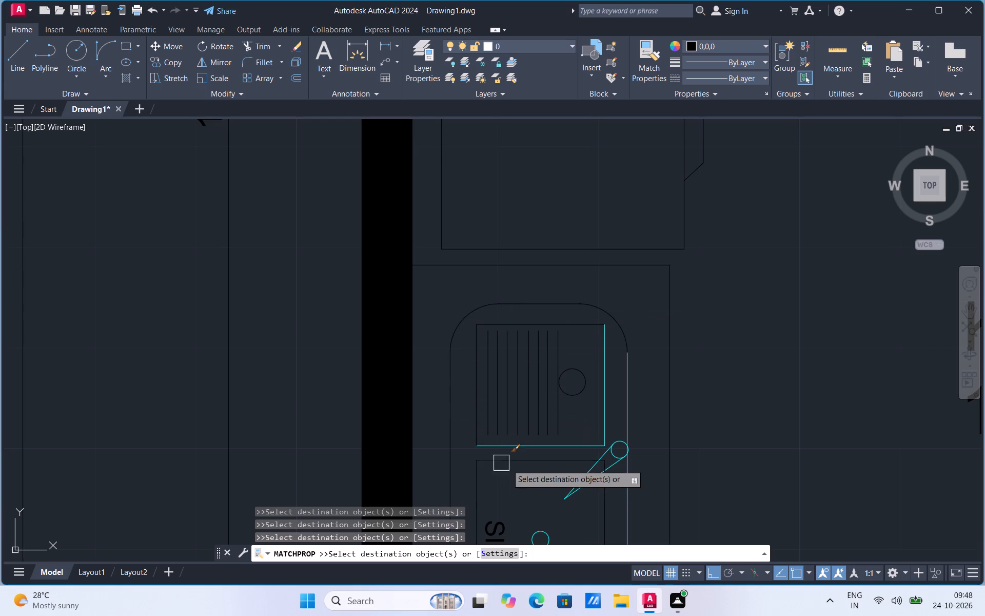
left_click_drag(526, 448, 531, 444)
left_click(602, 397)
left_click(625, 409)
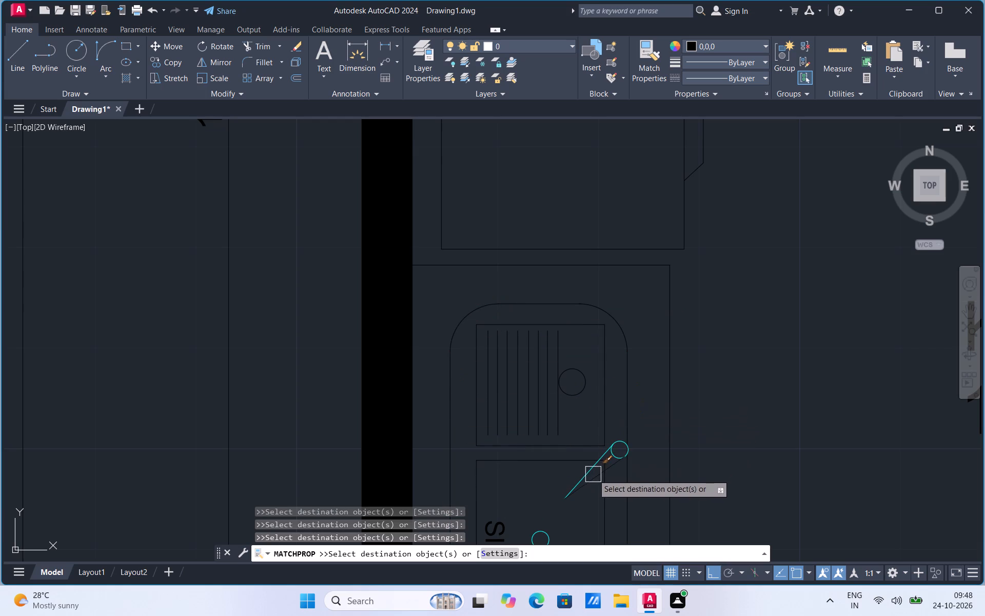
Apply the black properties to the sink's faucet lines and circle, its drain circle, and the rim's south edge and rounded corners.
scroll(584, 477, "up", 1)
left_click(584, 471)
left_click(635, 458)
left_click(628, 438)
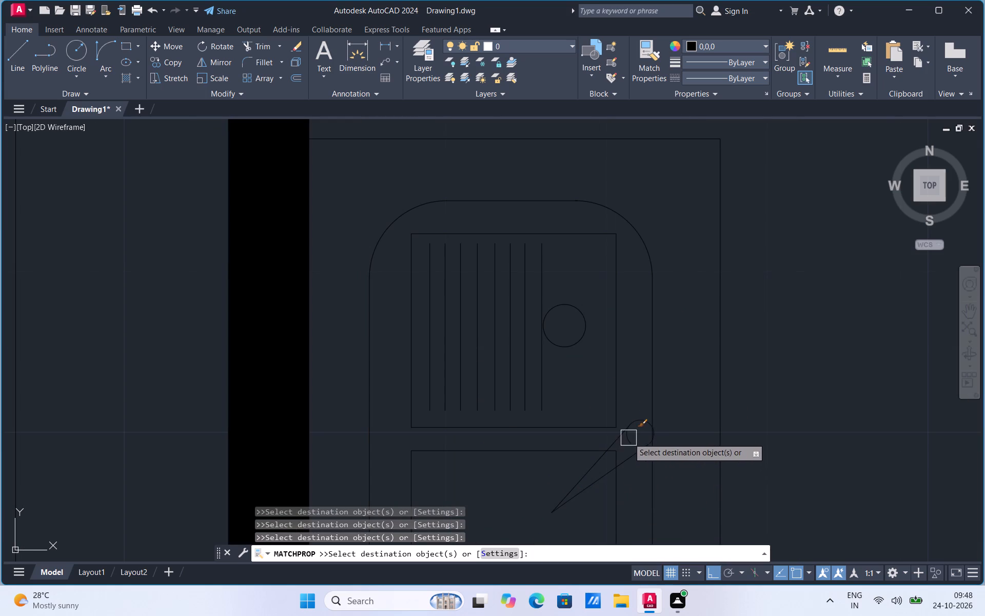
scroll(613, 368, "down", 3)
left_click(602, 463)
left_click(570, 465)
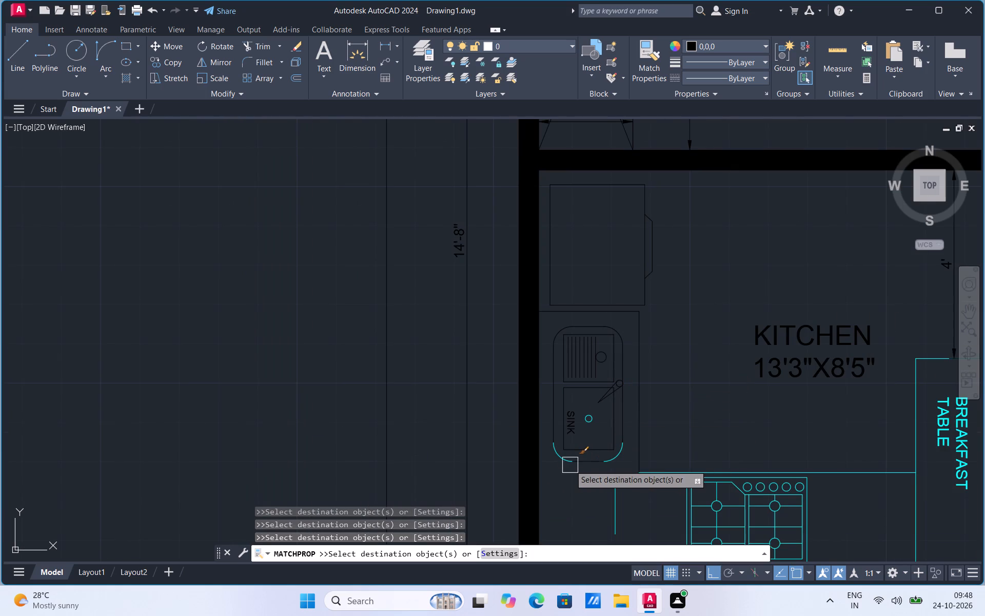
scroll(569, 460, "up", 1)
left_click(551, 458)
left_click_drag(601, 397, 603, 402)
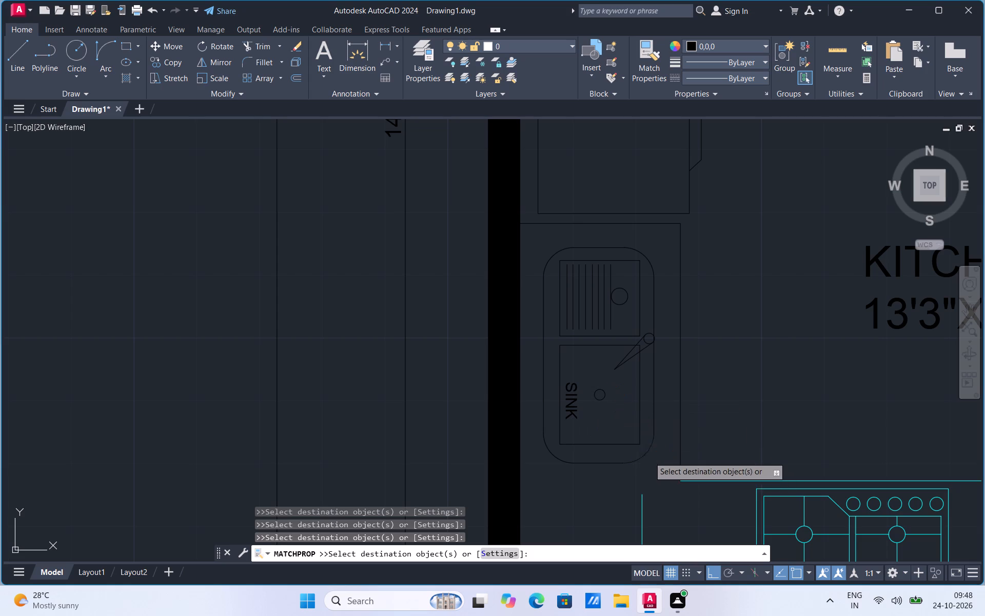
left_click(649, 457)
Apply the black properties to the short line south of the sink and the counter's front edge north of the stove.
left_click(646, 510)
left_click(712, 479)
Apply the black properties to the breakfast table's label and outline and to its two curved chairs.
scroll(500, 384, "down", 3)
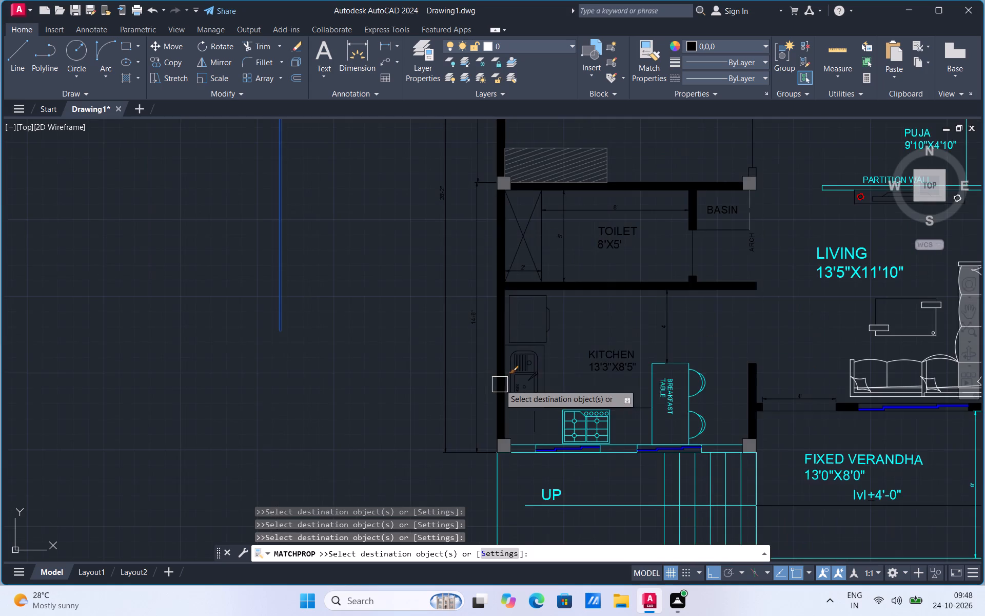
scroll(694, 392, "up", 2)
left_click(626, 416)
left_click(583, 402)
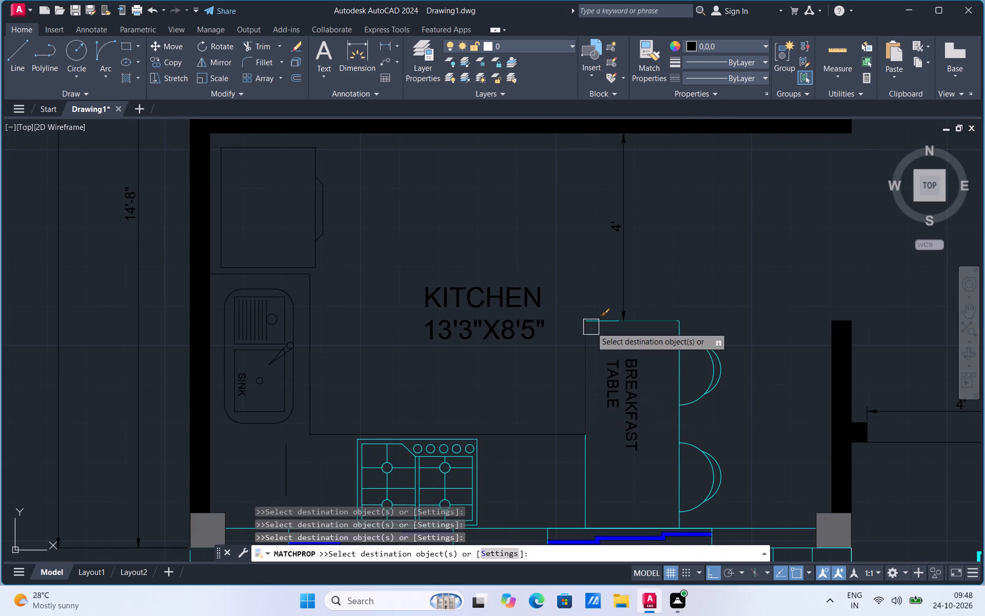
left_click(601, 319)
left_click(588, 468)
left_click(679, 419)
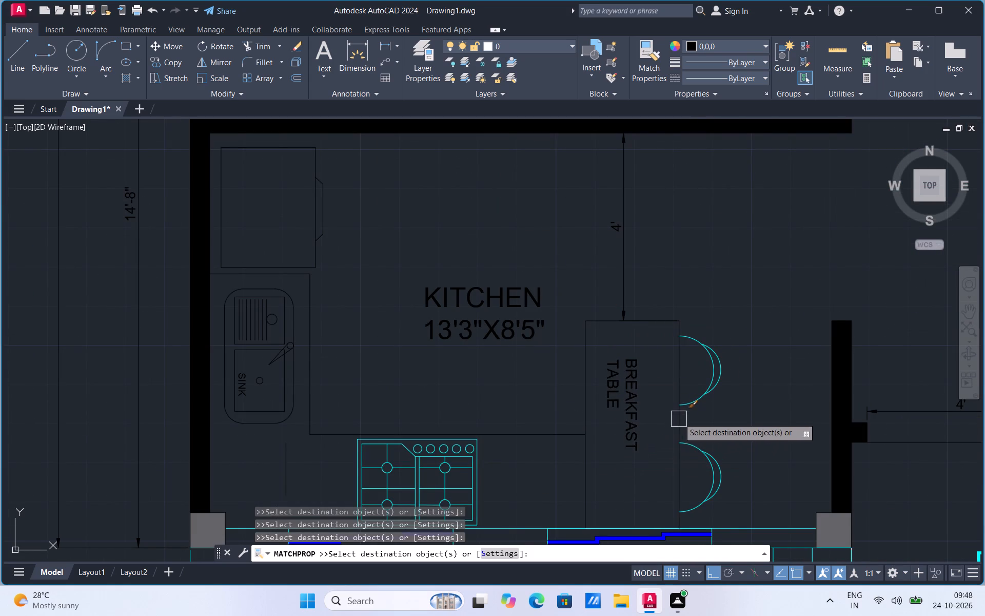
left_click_drag(685, 406, 686, 413)
left_click(691, 448)
left_click_drag(719, 380, 721, 397)
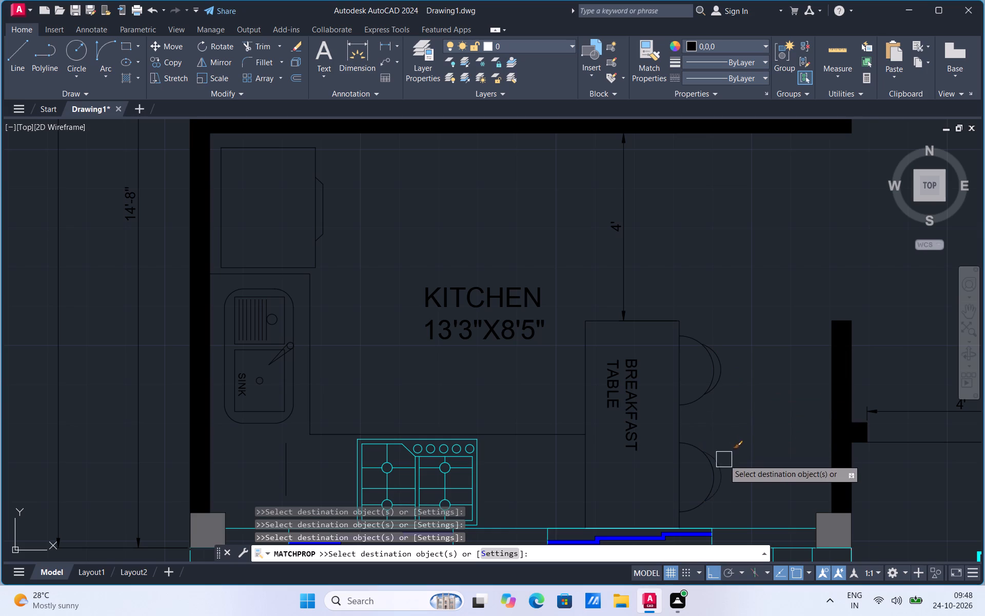
left_click(724, 460)
Apply the black properties to the kitchen's south wall lines between the windows and to the adjoining window frame edges.
scroll(555, 398, "down", 1)
scroll(496, 485, "up", 1)
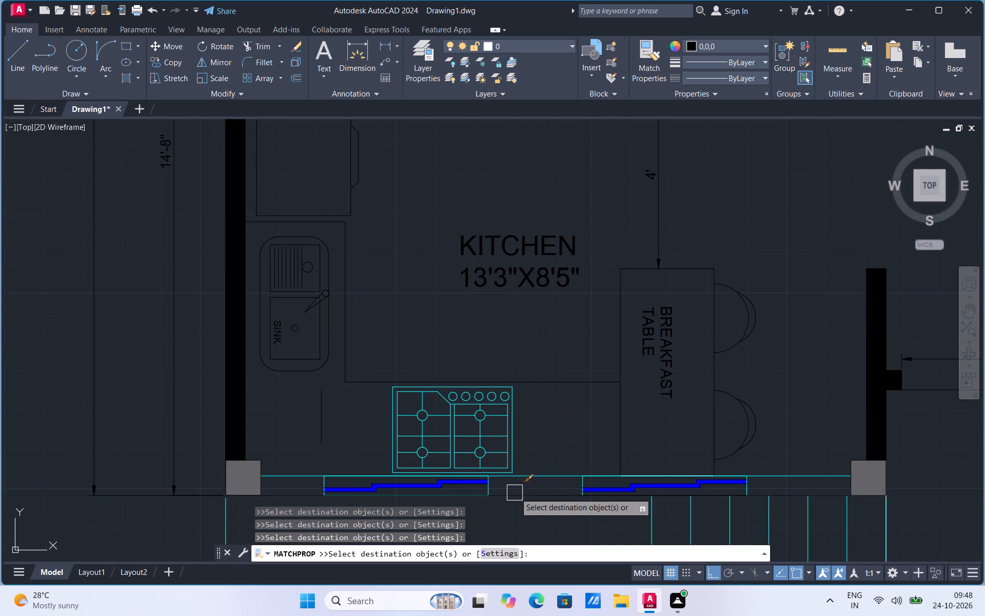
left_click(515, 493)
left_click(528, 470)
scroll(486, 501, "up", 2)
left_click(487, 482)
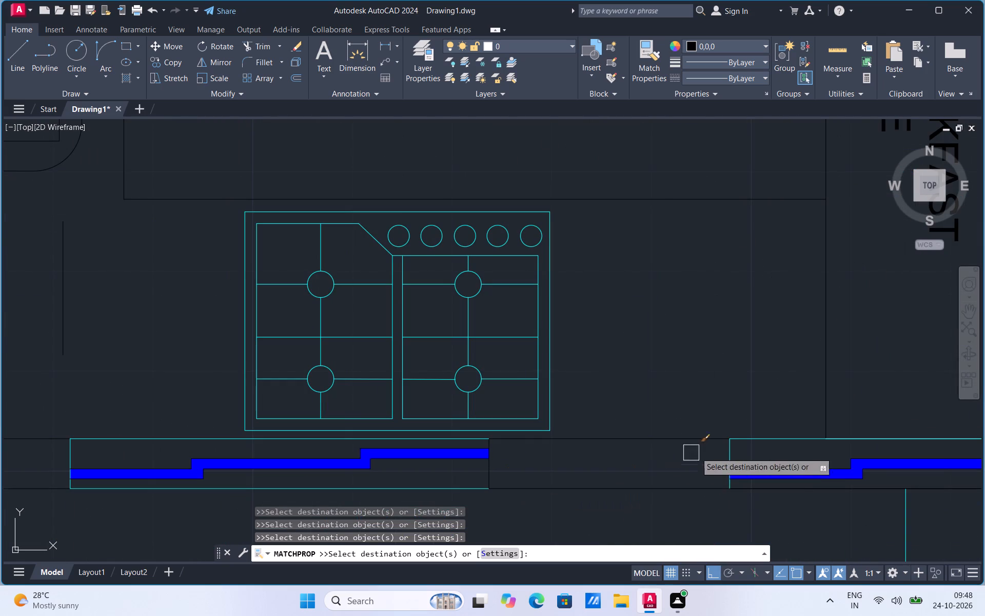
left_click(738, 453)
left_click(708, 448)
left_click(736, 437)
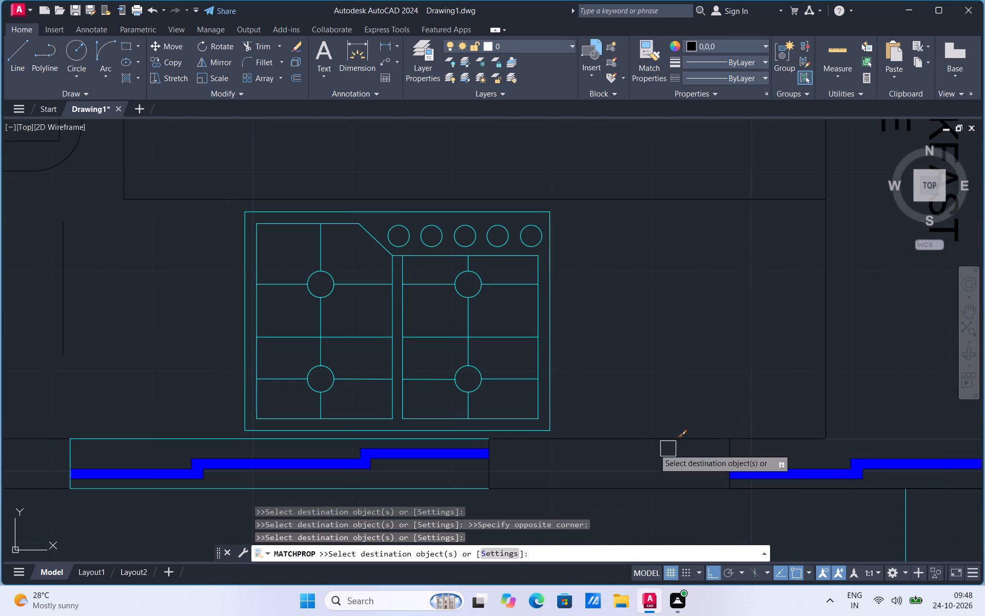
Apply the black properties to the rest of the kitchen's western window frame and the west boundary line of the entrance steps area.
left_click(477, 488)
left_click(466, 433)
scroll(595, 398, "down", 1)
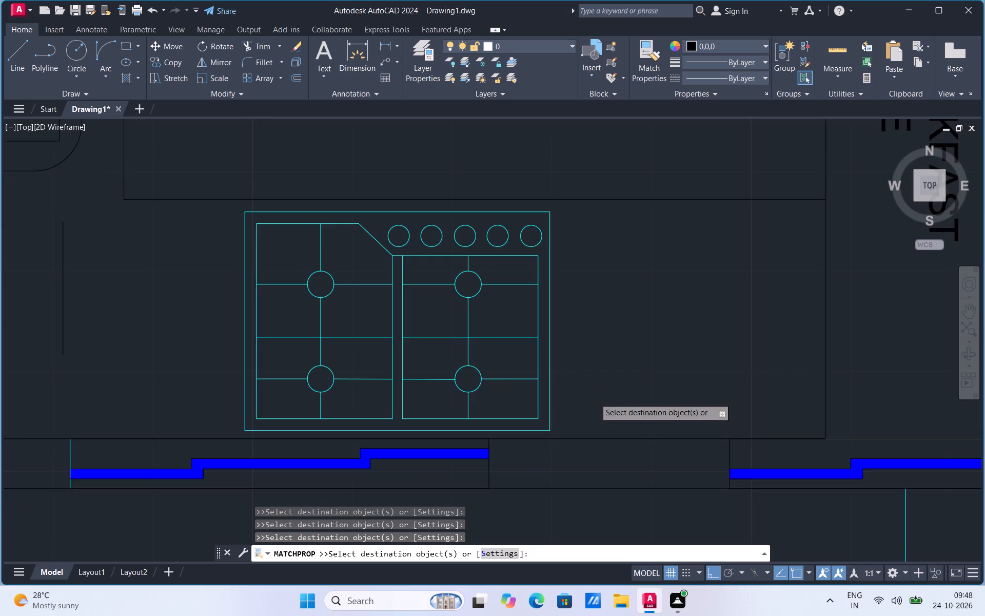
left_click(264, 428)
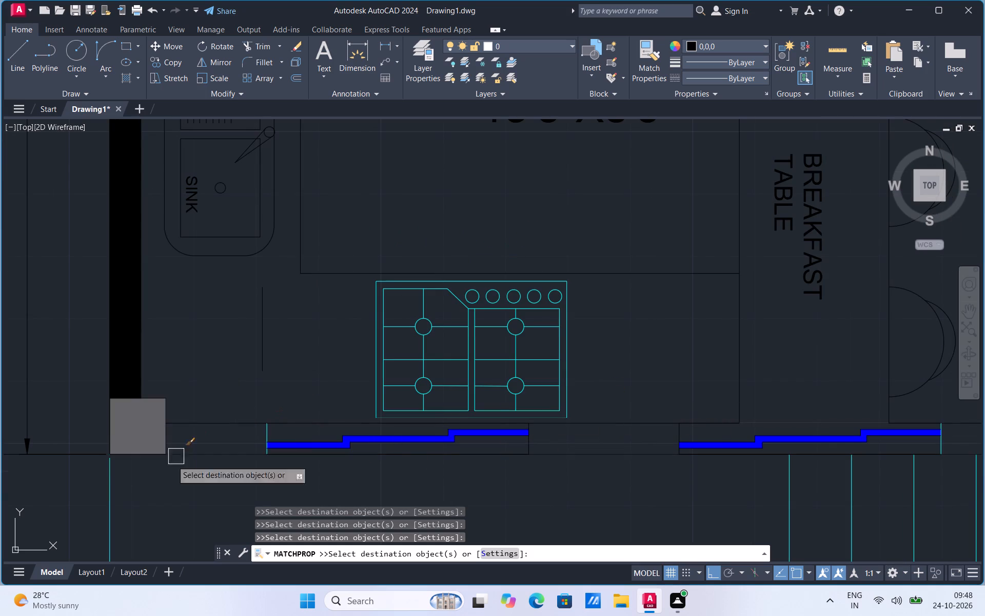
left_click(105, 489)
scroll(263, 422, "up", 1)
left_click(269, 433)
scroll(298, 380, "down", 3)
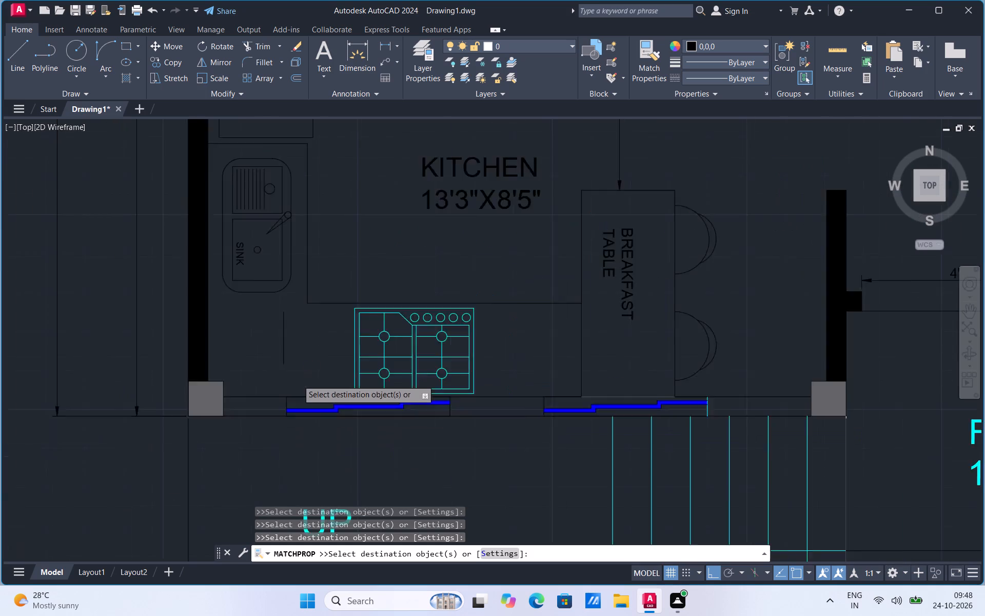
Apply the black properties to the UP label and its line south of the kitchen, and the FIXED VERANDHA name, size and lvl+4'-0" labels.
left_click(404, 487)
left_click(332, 476)
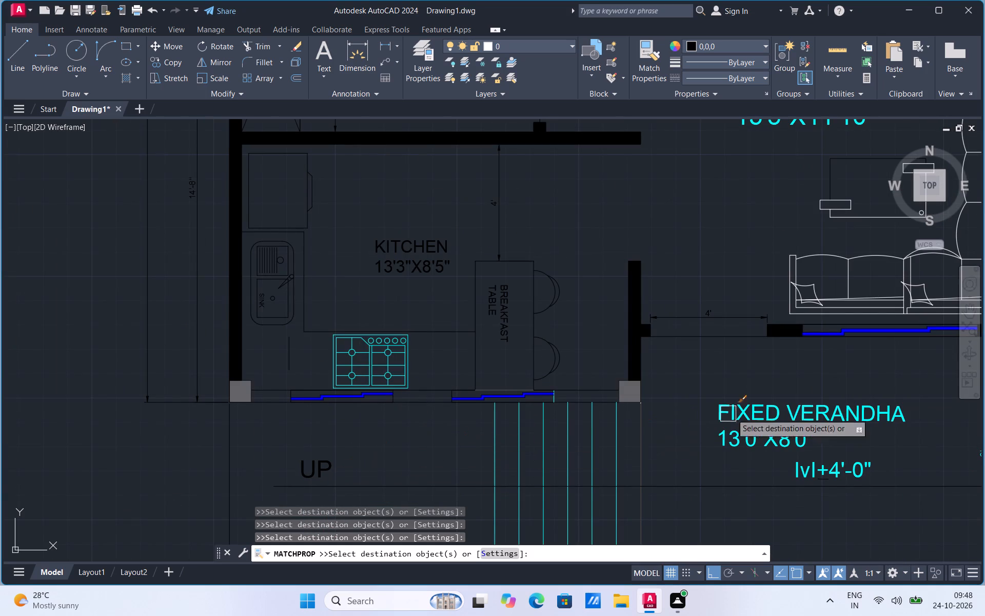
left_click(787, 413)
left_click(805, 479)
left_click(800, 483)
left_click(749, 436)
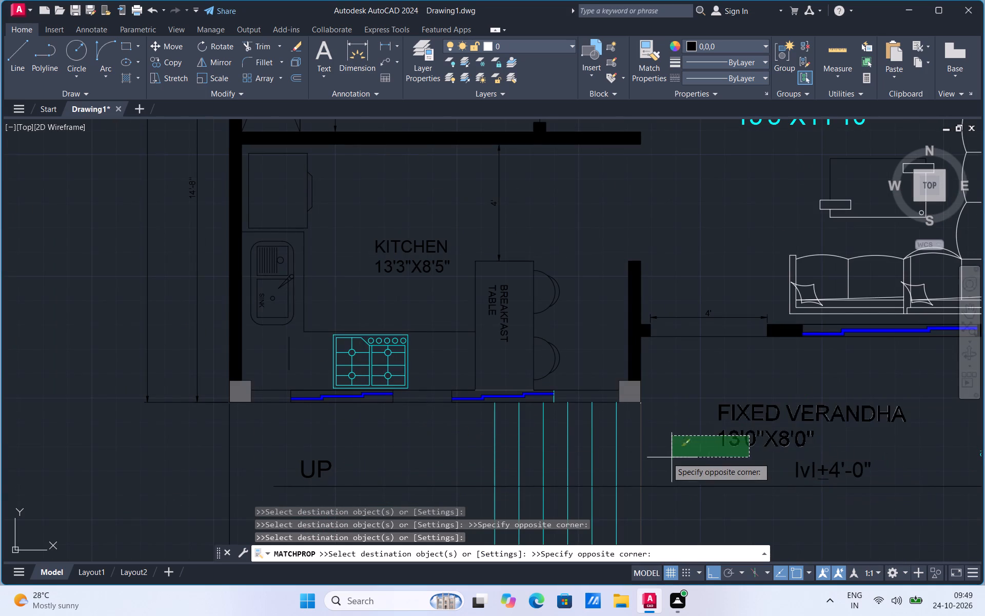
scroll(660, 456, "down", 1)
left_click(657, 457)
Apply the black properties to the verandha's 8' dimension and south edge, and the 13'-10" and overall dimensions south of the plan.
left_click(863, 459)
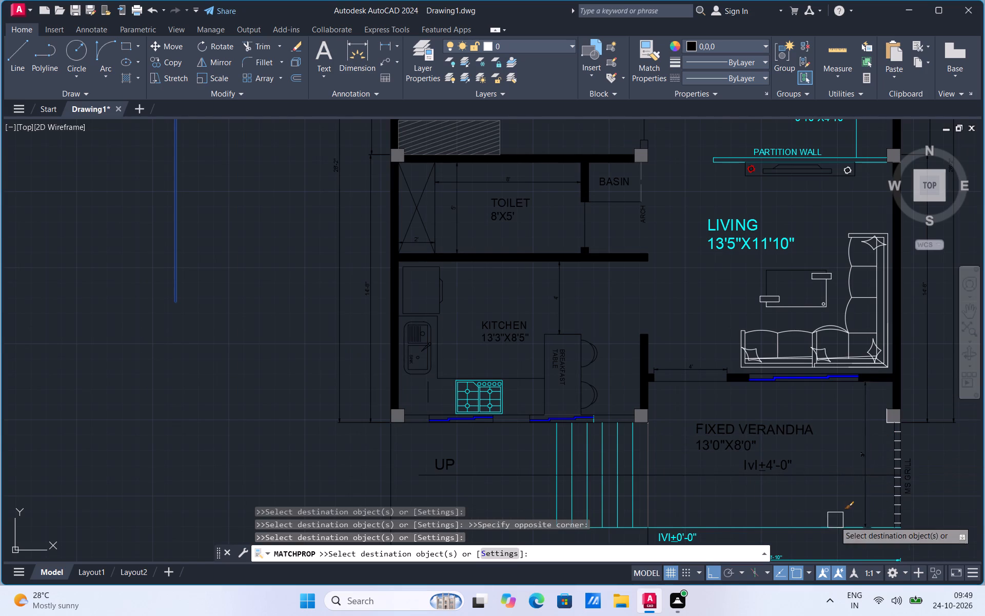
left_click(830, 528)
scroll(672, 388, "down", 1)
scroll(676, 494, "up", 1)
left_click(680, 493)
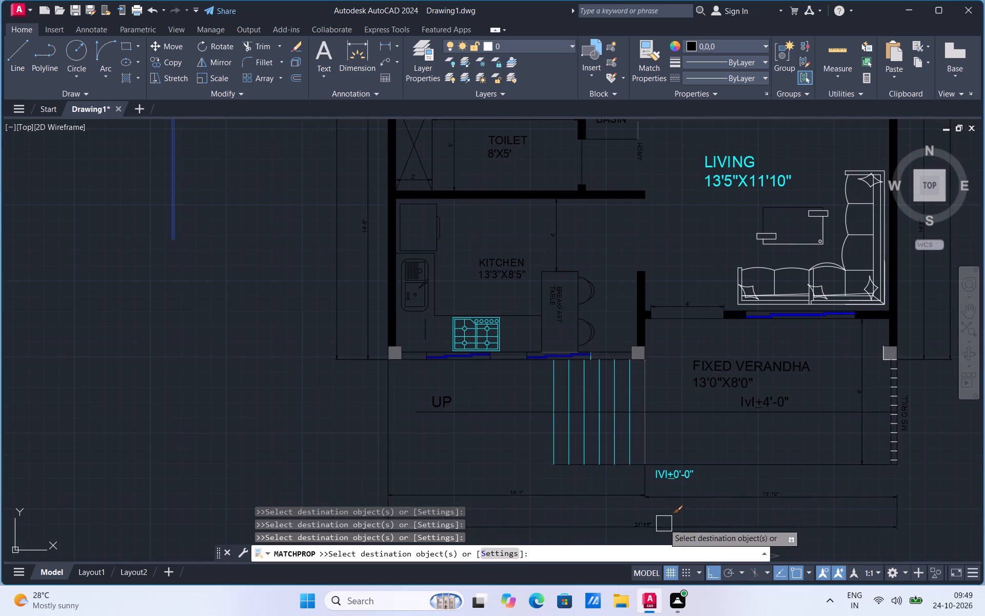
left_click(664, 524)
Apply the black properties to the lvl±0'-0" label south of the verandha.
left_click(664, 479)
scroll(698, 480, "up", 2)
left_click(698, 480)
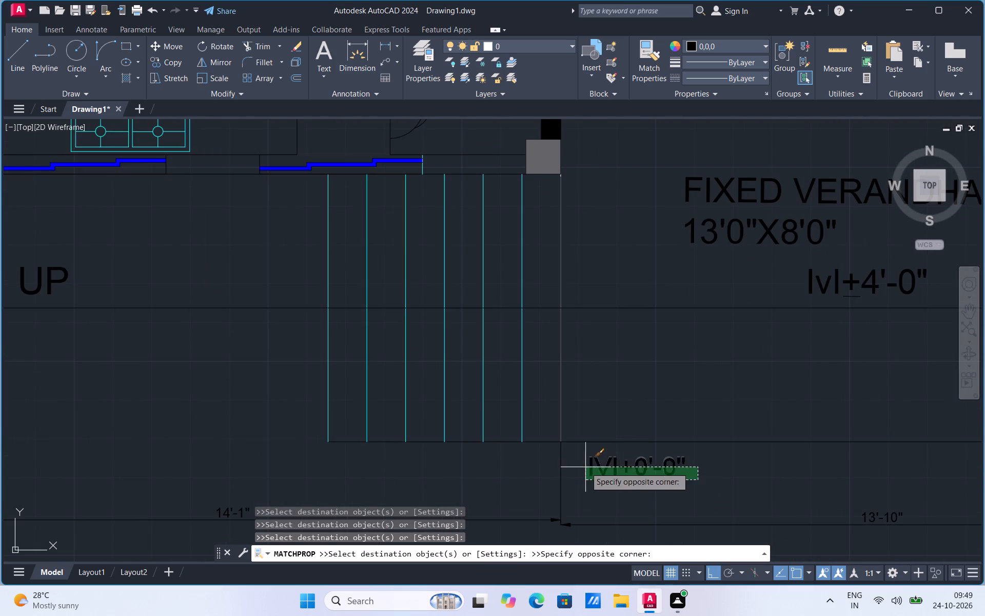
left_click(585, 467)
Apply the black properties to the six tread lines of the entrance steps west of the verandha.
scroll(643, 504, "down", 1)
left_click(454, 365)
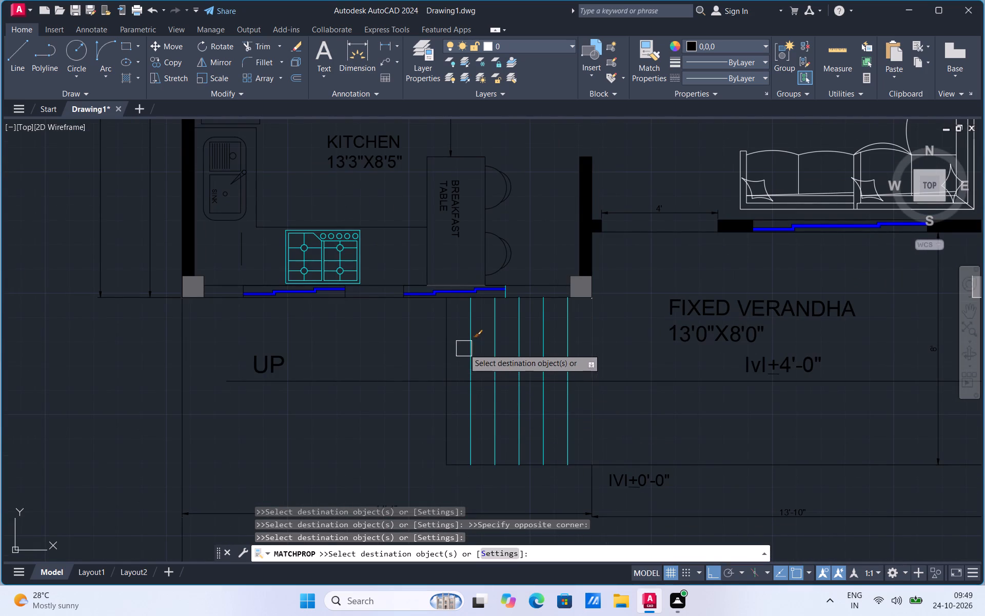
left_click(469, 344)
left_click(496, 332)
left_click(523, 328)
left_click(540, 337)
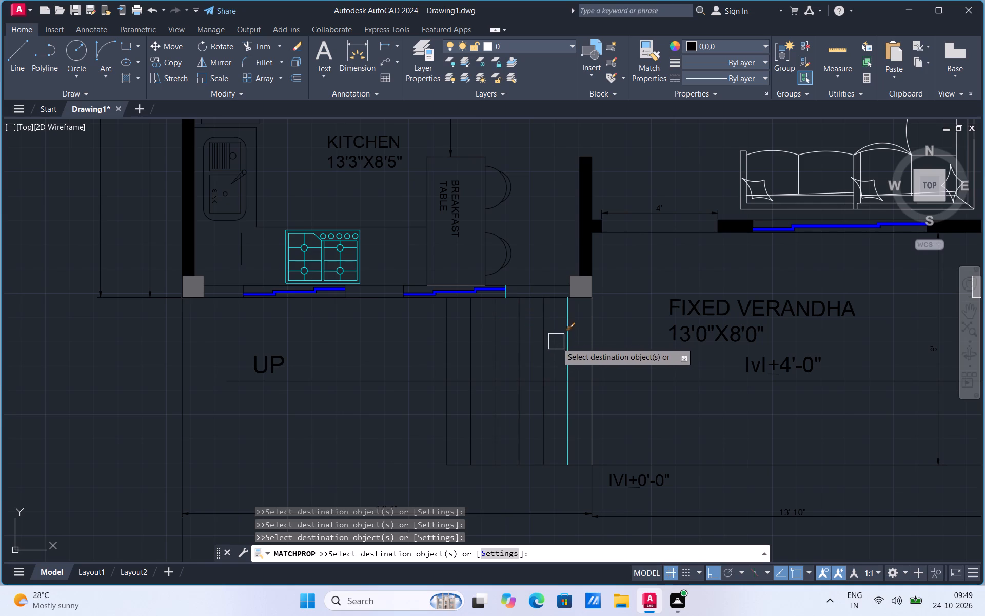
left_click(567, 358)
Apply the black properties to the east edge of the kitchen's eastern window and the line below the column beside the verandha.
scroll(526, 290, "up", 3)
left_click(440, 312)
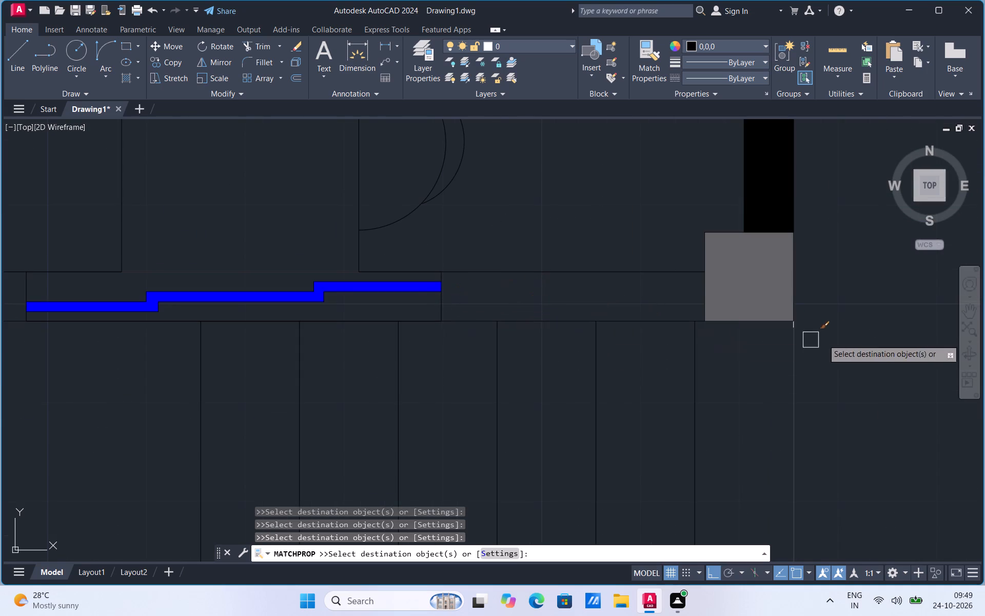
scroll(771, 330, "up", 2)
left_click(831, 322)
scroll(510, 499, "down", 4)
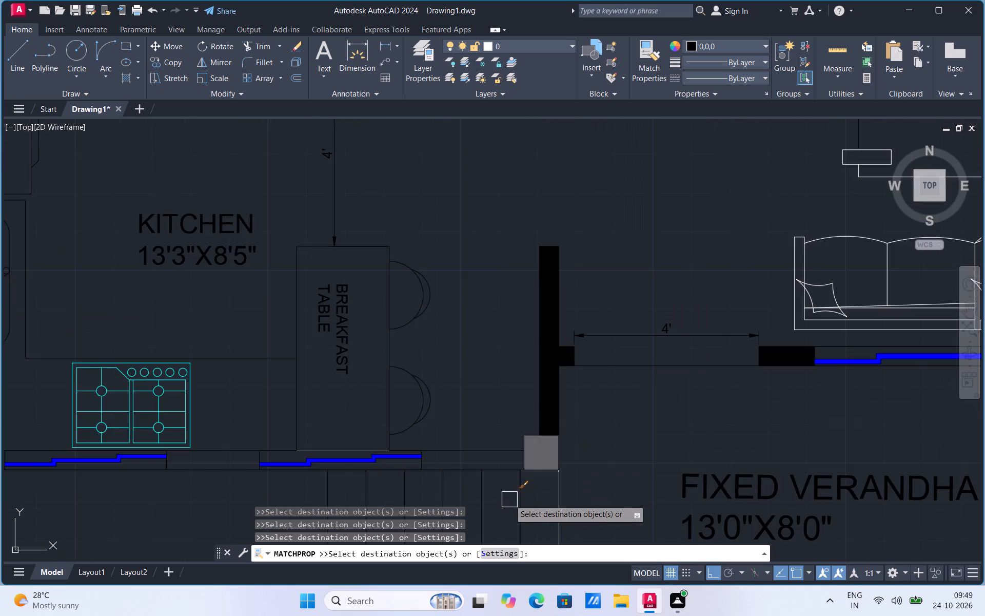
Apply the black properties to the existing stair's UP arrow line and arrowhead.
scroll(509, 499, "down", 4)
scroll(583, 394, "up", 2)
left_click(535, 248)
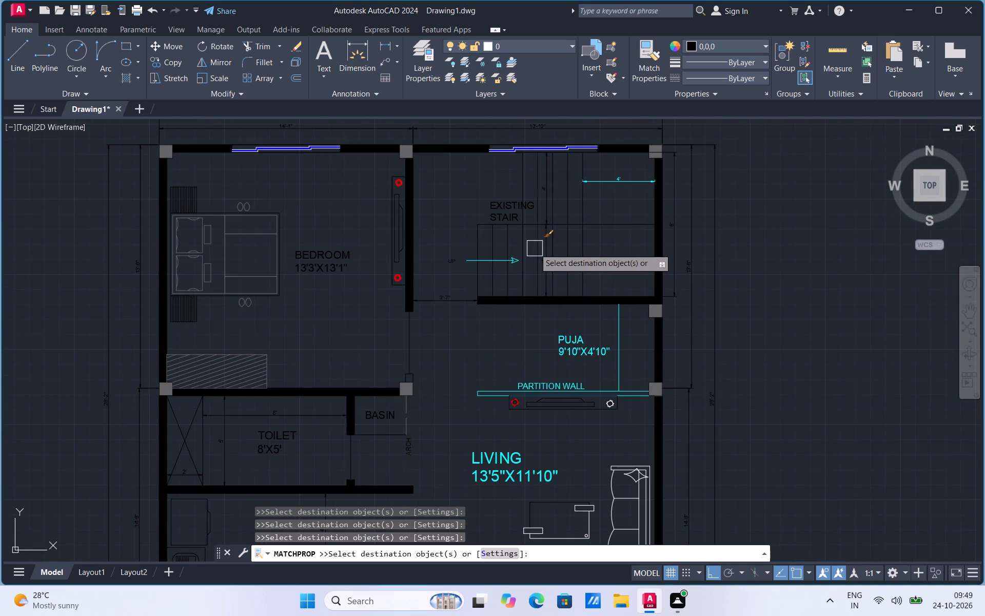
scroll(494, 254, "up", 2)
left_click(475, 271)
left_click(446, 271)
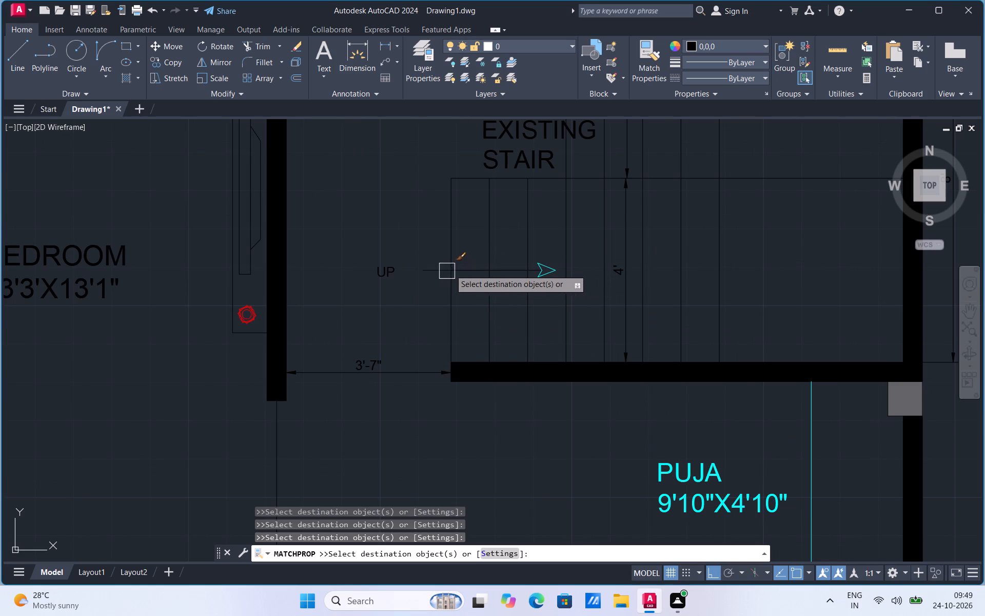
scroll(556, 261, "up", 2)
left_click(546, 269)
left_click_drag(510, 289, 505, 320)
Apply the black properties to the existing stair's horizontal 4' dimension and the puja area's vertical line.
scroll(525, 411, "down", 3)
left_click(671, 253)
left_click(697, 466)
scroll(621, 280, "down", 3)
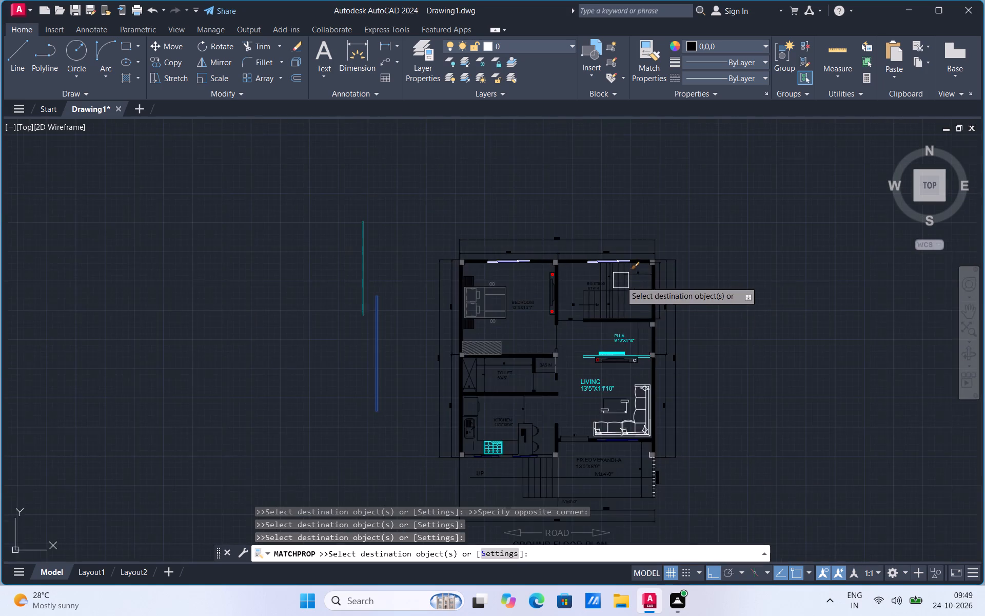
Apply the black properties to the PUJA label, the PARTITION WALL label and the partition wall's outline.
scroll(619, 337, "up", 2)
left_click(620, 346)
scroll(589, 381, "up", 3)
left_click(577, 373)
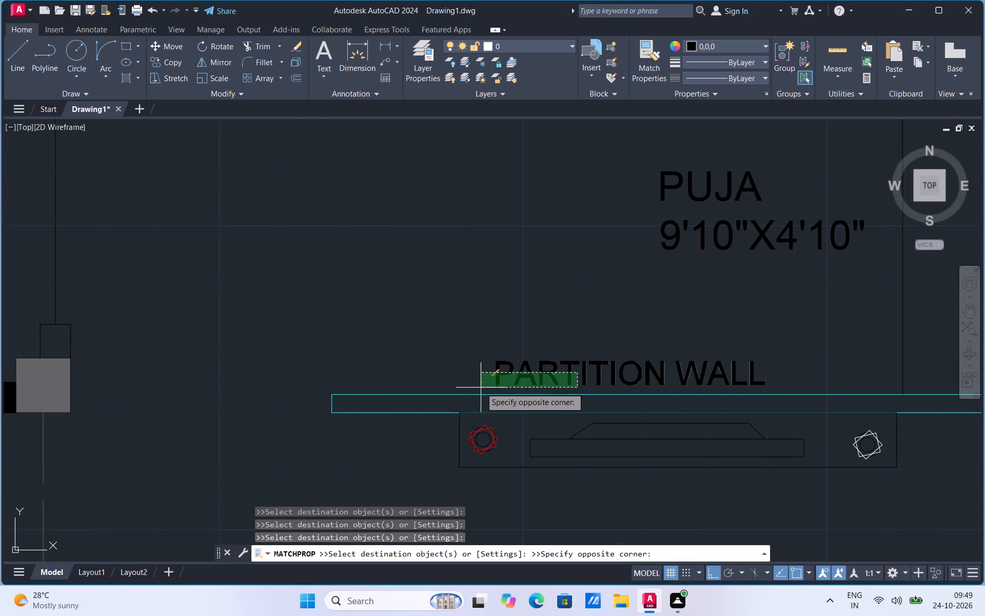
left_click(431, 402)
left_click(392, 413)
left_click(325, 396)
scroll(330, 389, "down", 2)
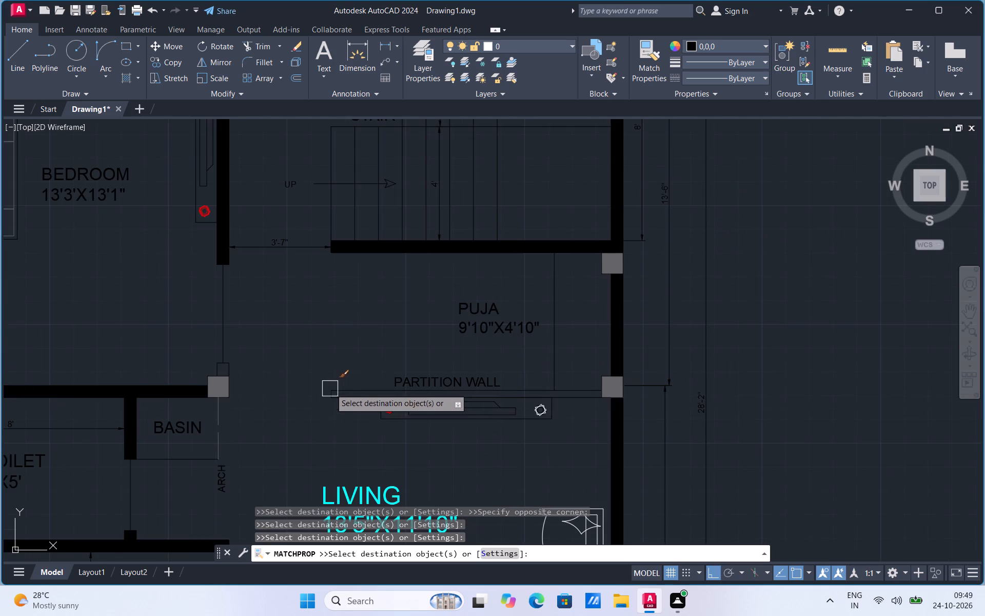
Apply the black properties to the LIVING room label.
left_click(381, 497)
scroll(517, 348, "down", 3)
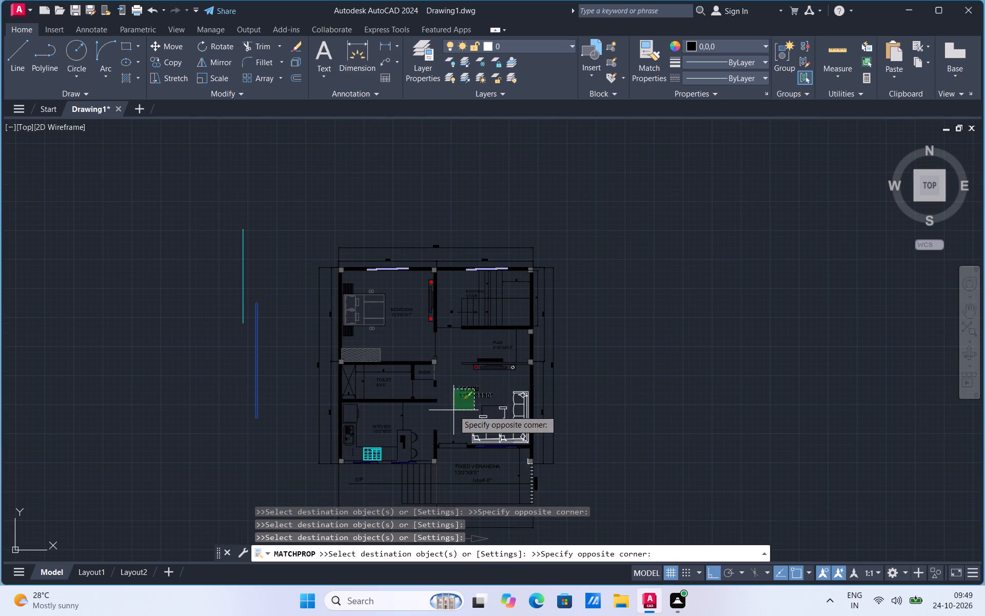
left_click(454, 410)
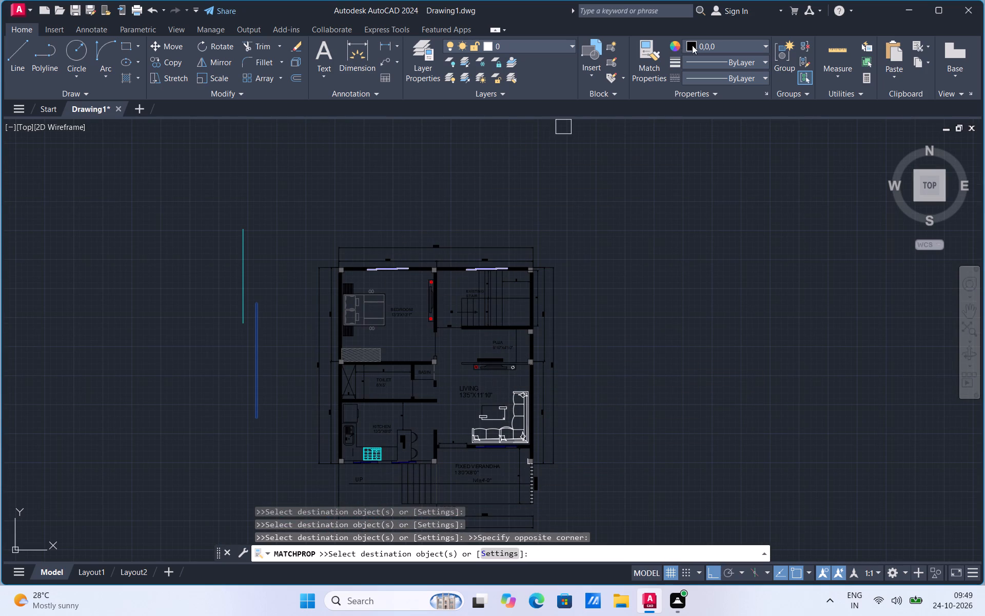
Set the current colour to yellow 241,235,31 and draw a vertical reference line west of the floor plan.
left_click(692, 45)
left_click(703, 101)
left_click_drag(18, 52, 18, 63)
left_click(208, 404)
left_click(205, 245)
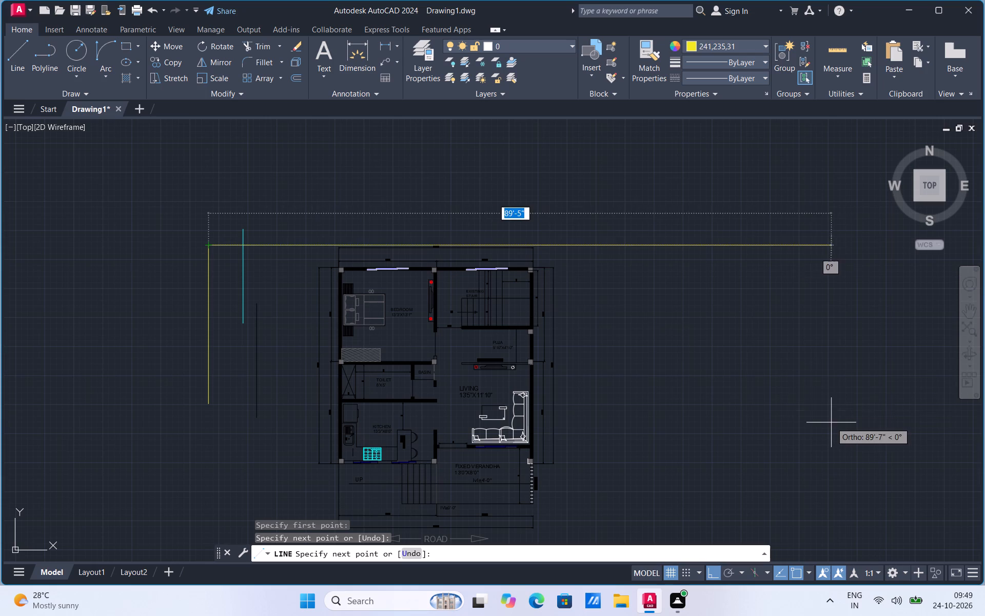
Match the yellow line's properties onto the 27'-11", 14'-1", western 13'-6" and 28'-2" dimensions and the BEDROOM label.
left_click(644, 71)
left_click(208, 310)
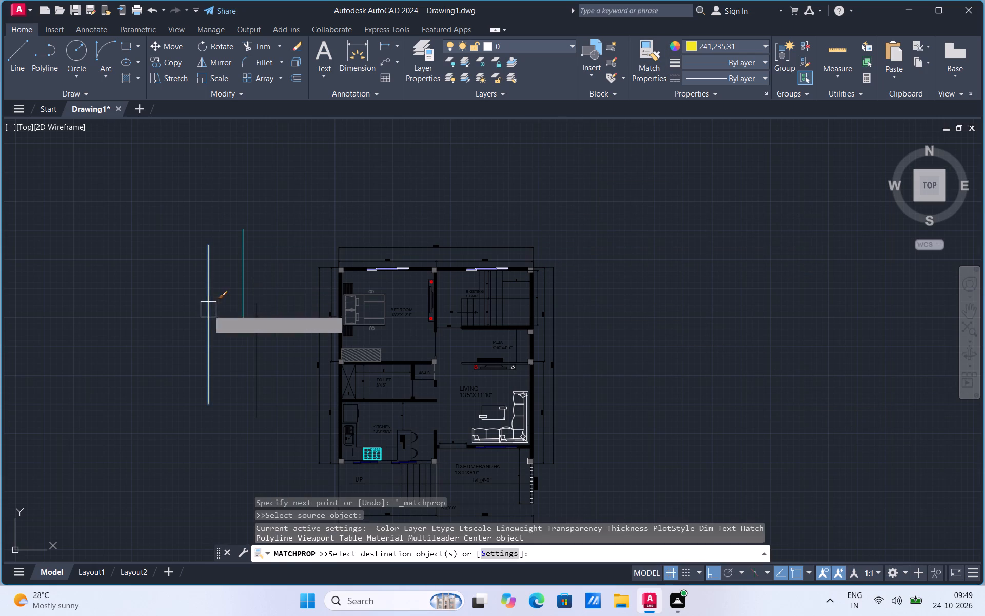
left_click(399, 245)
scroll(390, 283, "up", 3)
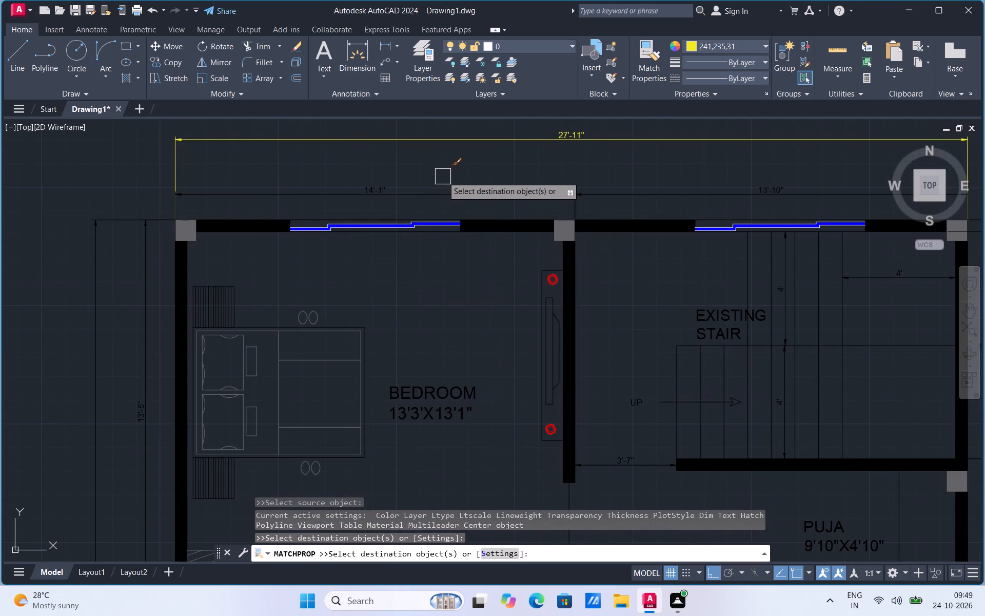
left_click(443, 188)
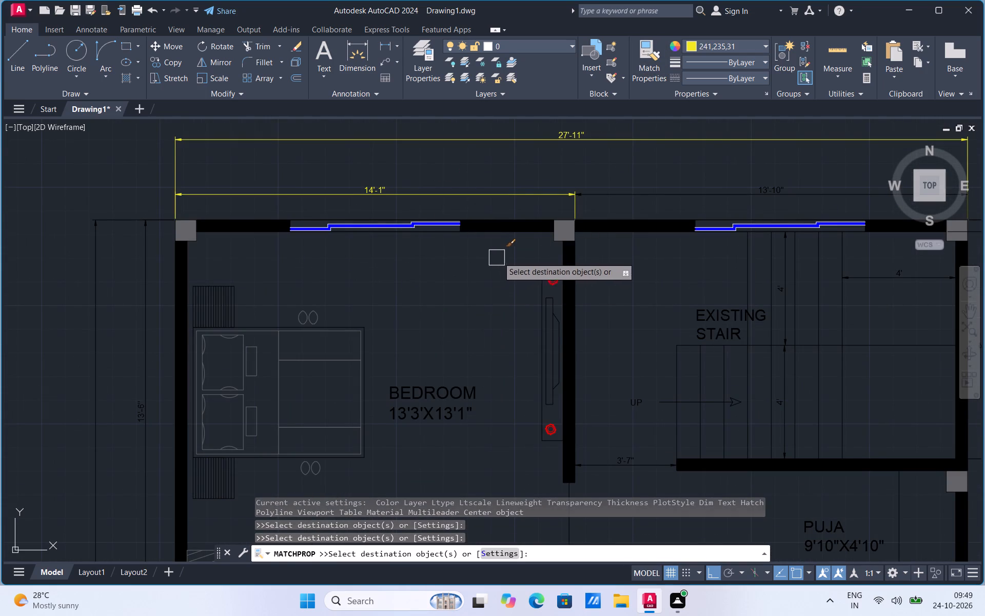
left_click(138, 250)
left_click(91, 291)
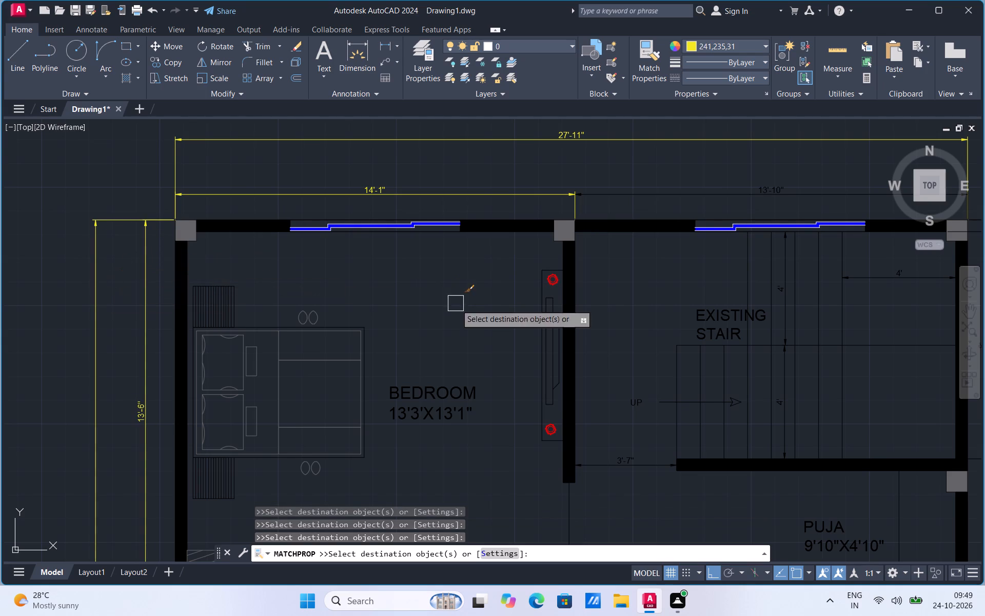
left_click(409, 385)
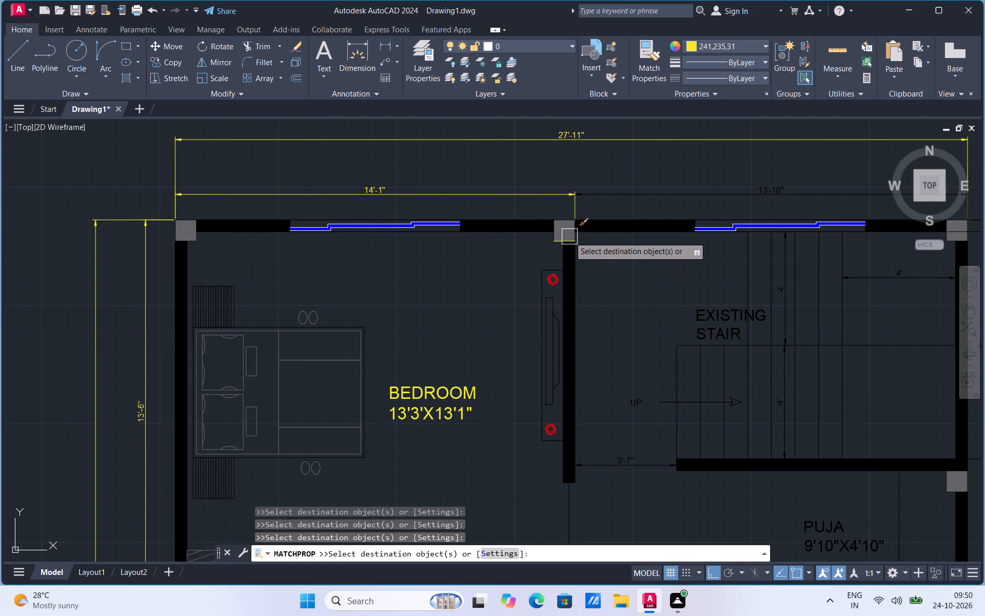
Apply the yellow properties to the western 14'-8" dimension, the toilet's 8' and 5' dimensions and the crossed shaft's east edge.
scroll(453, 273, "down", 3)
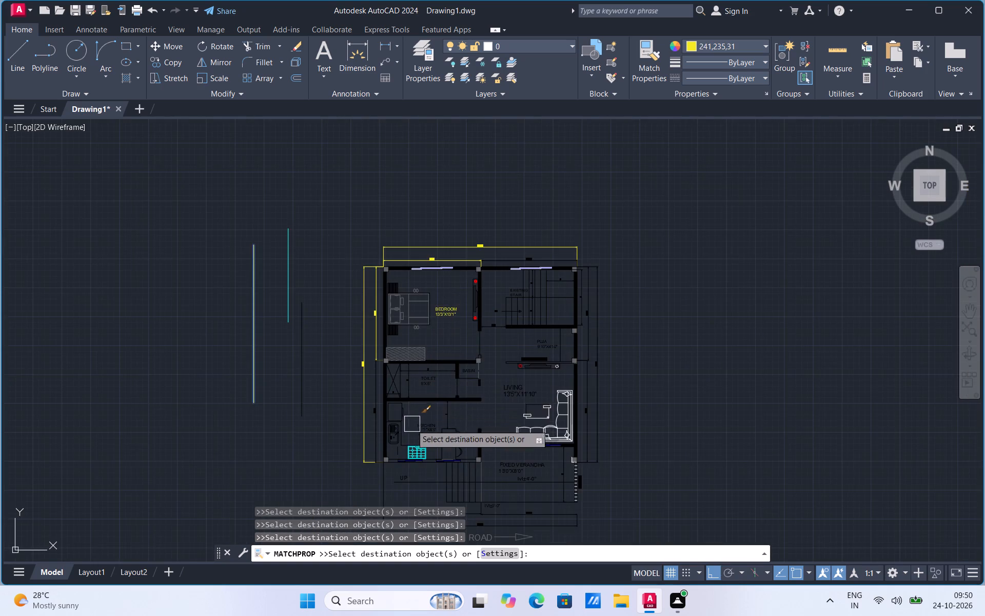
scroll(410, 427, "up", 2)
left_click(321, 358)
left_click(422, 289)
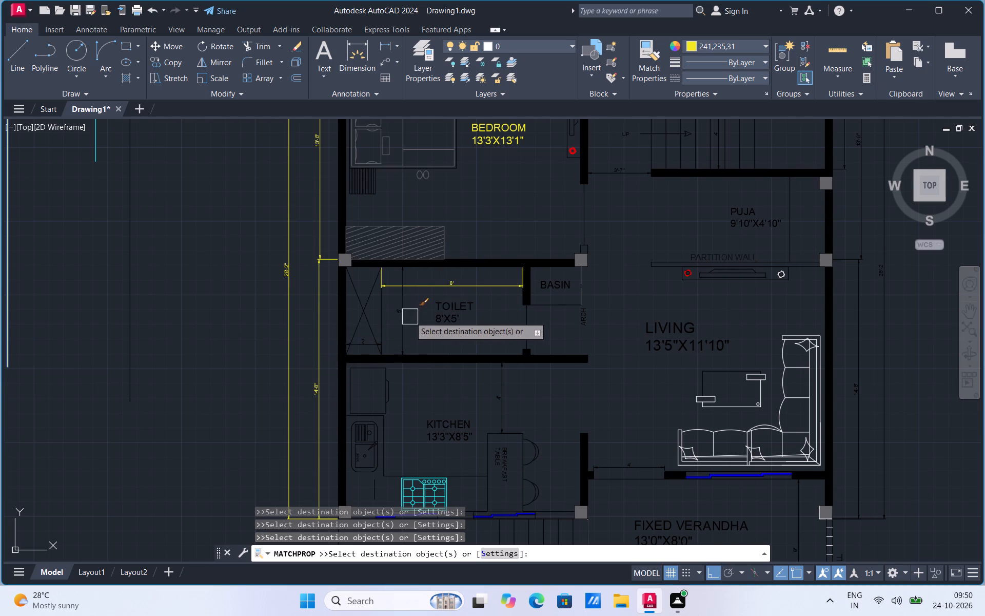
left_click(410, 317)
left_click(386, 319)
Apply the yellow properties to the shaft's two diagonals, its 2' dimension and the TOILET label.
scroll(383, 321, "up", 3)
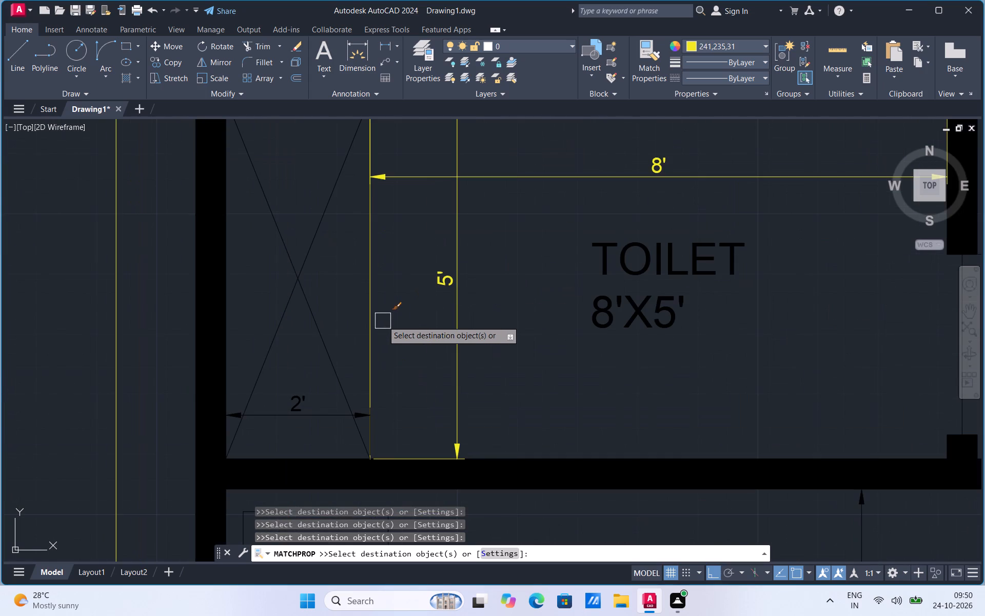
left_click(317, 326)
left_click(308, 246)
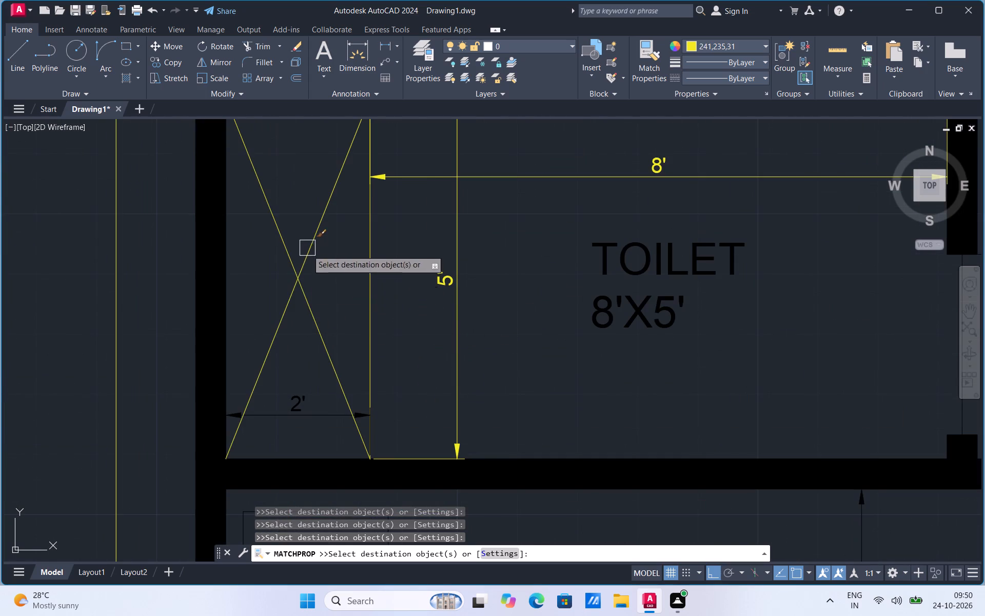
left_click(293, 399)
left_click(612, 273)
scroll(452, 343, "down", 1)
left_click(452, 343)
Apply the yellow properties to the toilet door line, the basin's lower line and the BASIN and ARCH labels.
left_click(777, 326)
left_click(825, 273)
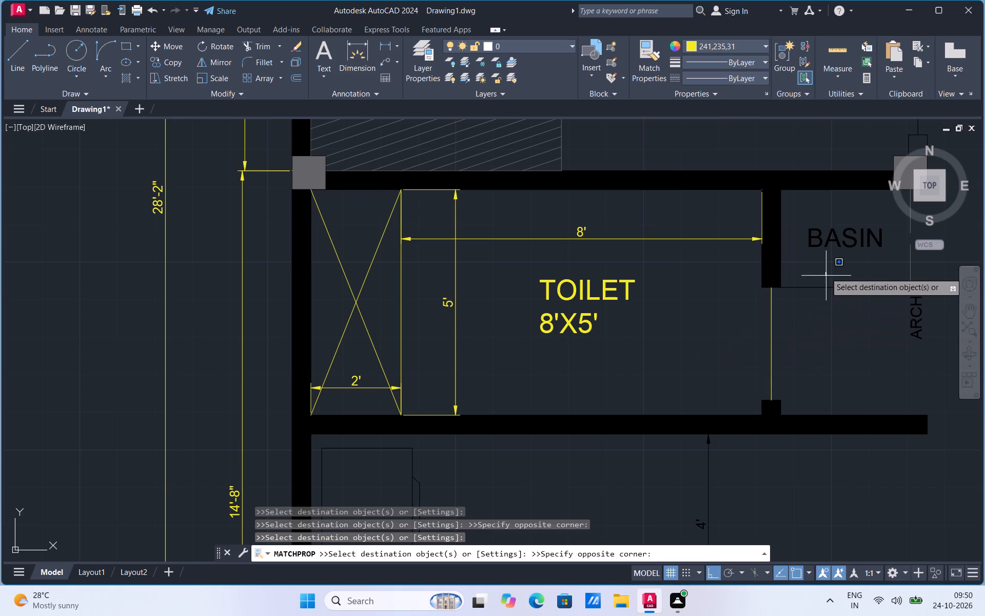
left_click(843, 245)
scroll(527, 342, "down", 1)
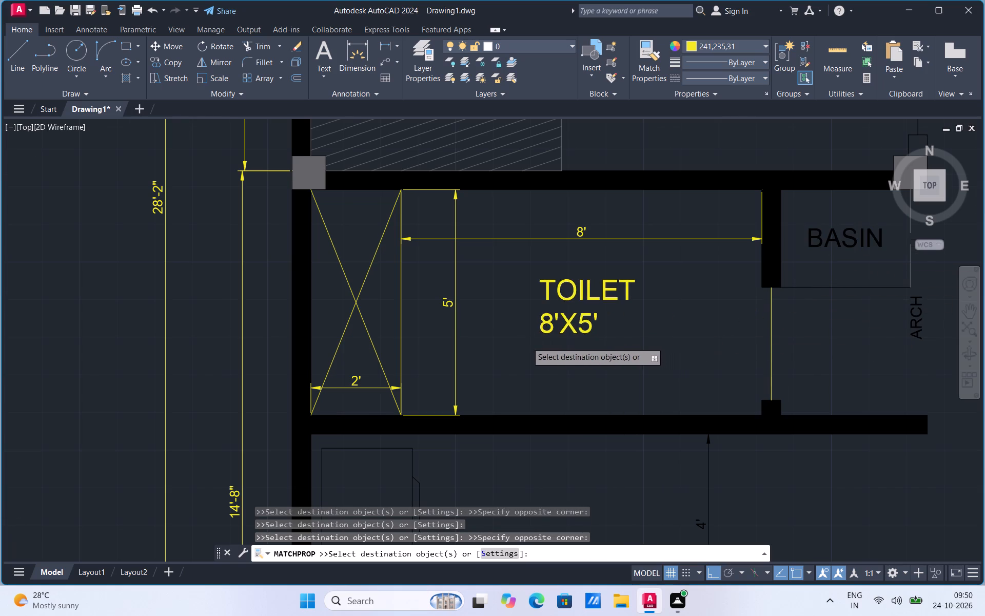
left_click(731, 313)
left_click(727, 286)
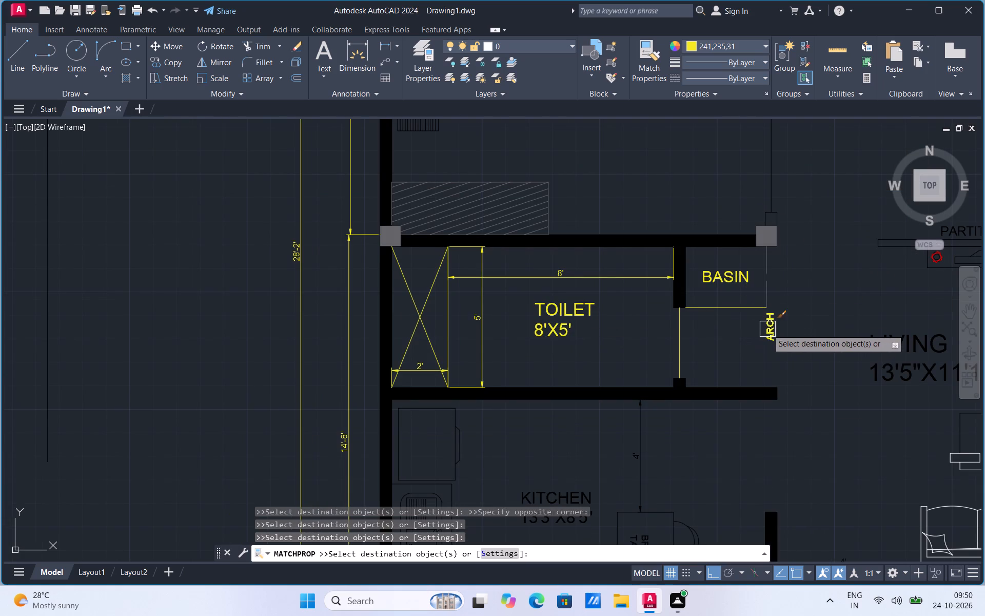
left_click(768, 329)
Apply the yellow properties to the KITCHEN, LIVING and PUJA labels and the kitchen's 4' dimension.
scroll(511, 298, "down", 2)
left_click(521, 384)
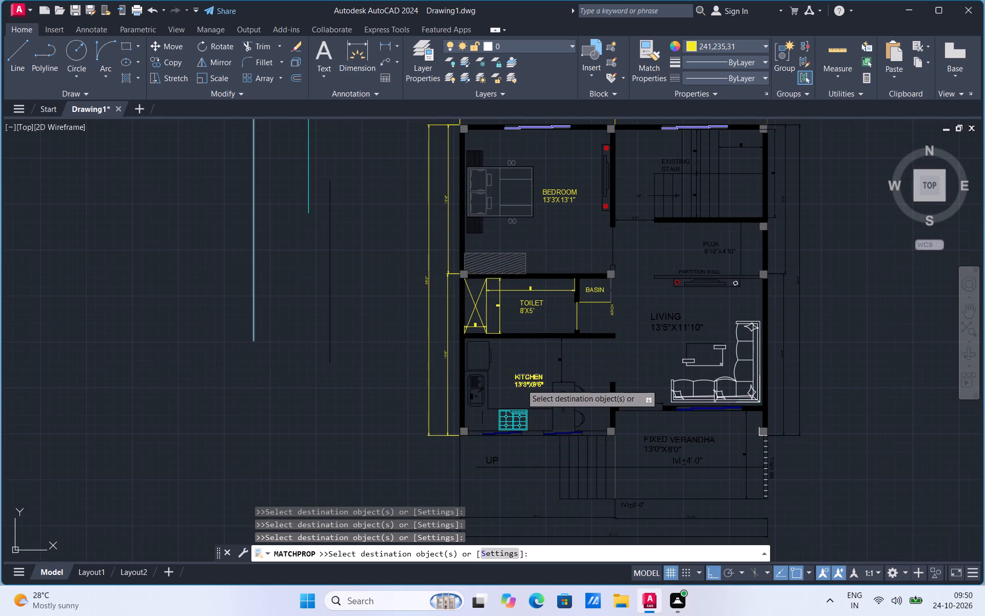
left_click(557, 358)
left_click(677, 332)
left_click(721, 249)
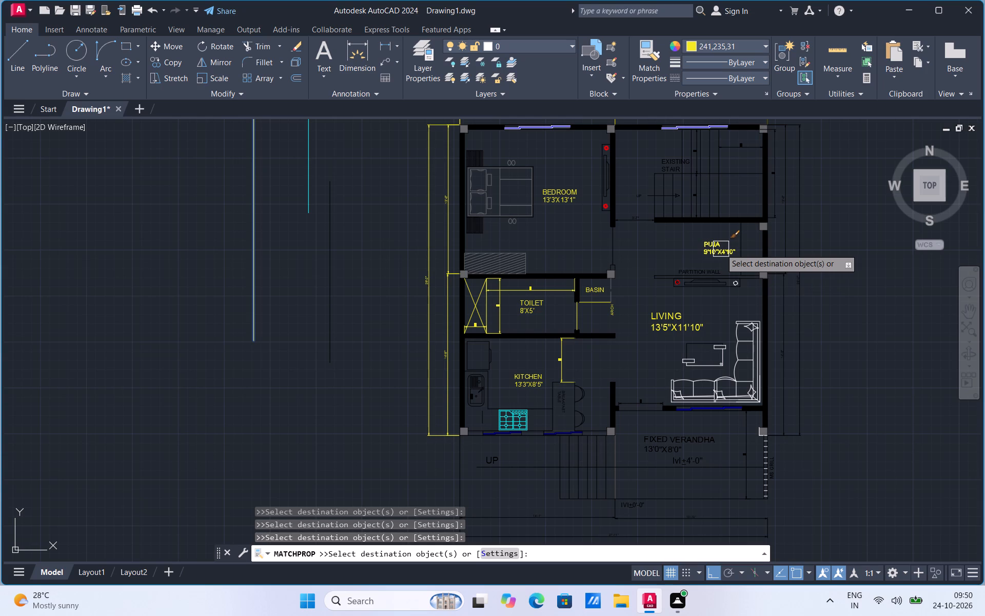
Apply the yellow properties to the existing stair's UP label, arrow line and arrowhead, and the 3'-7" dimension beside the stair.
scroll(674, 185, "up", 2)
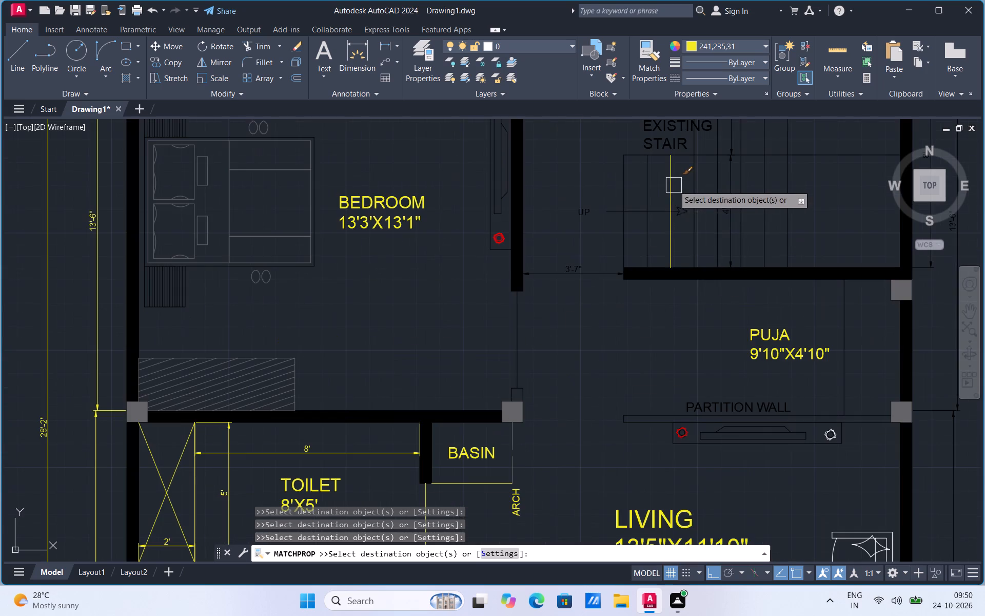
left_click(586, 213)
scroll(615, 204, "up", 1)
left_click(606, 217)
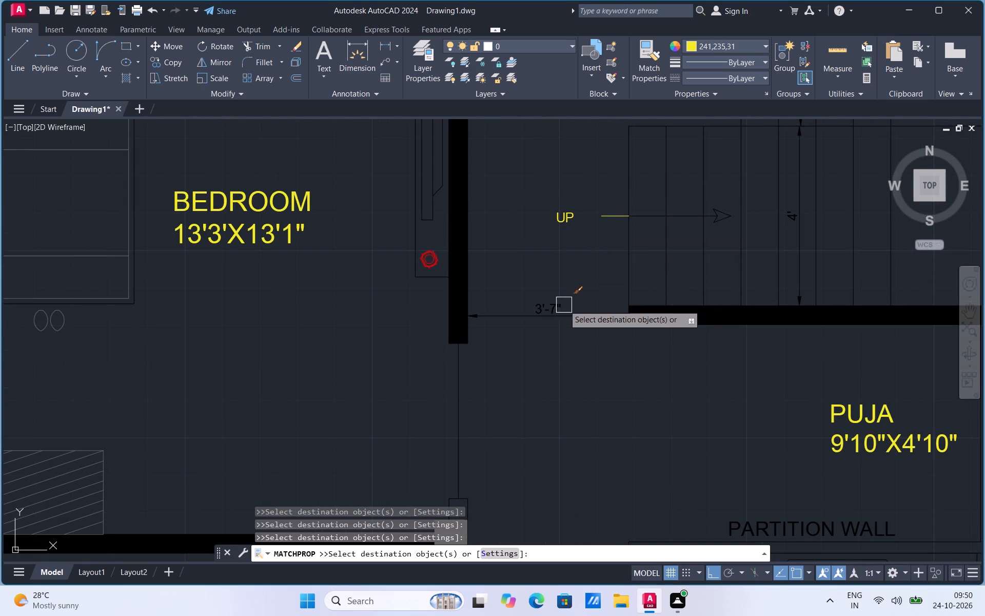
left_click(564, 305)
left_click(651, 218)
scroll(733, 209, "up", 2)
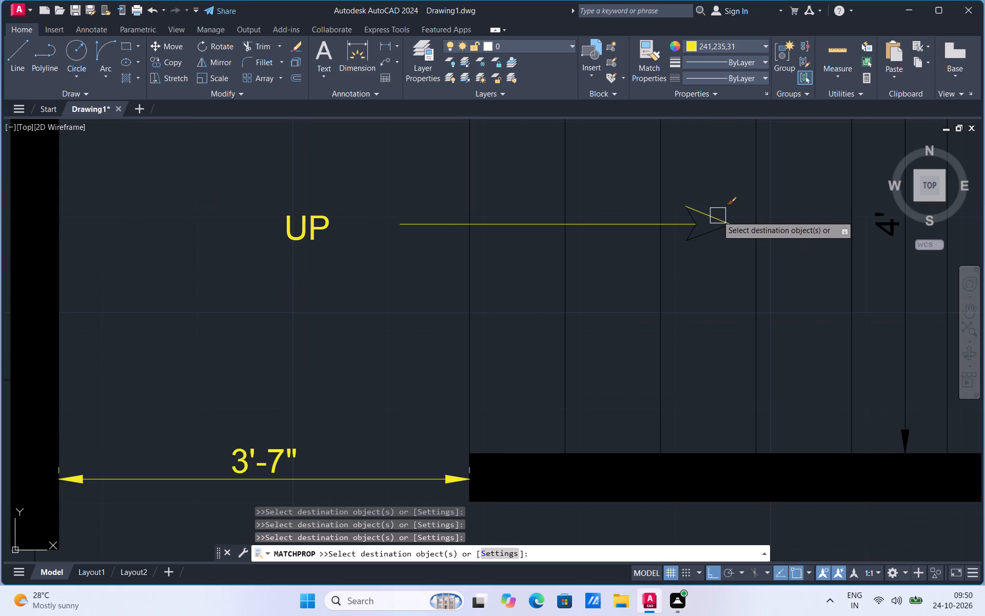
left_click(717, 215)
left_click(699, 237)
scroll(691, 222, "up", 2)
left_click(694, 213)
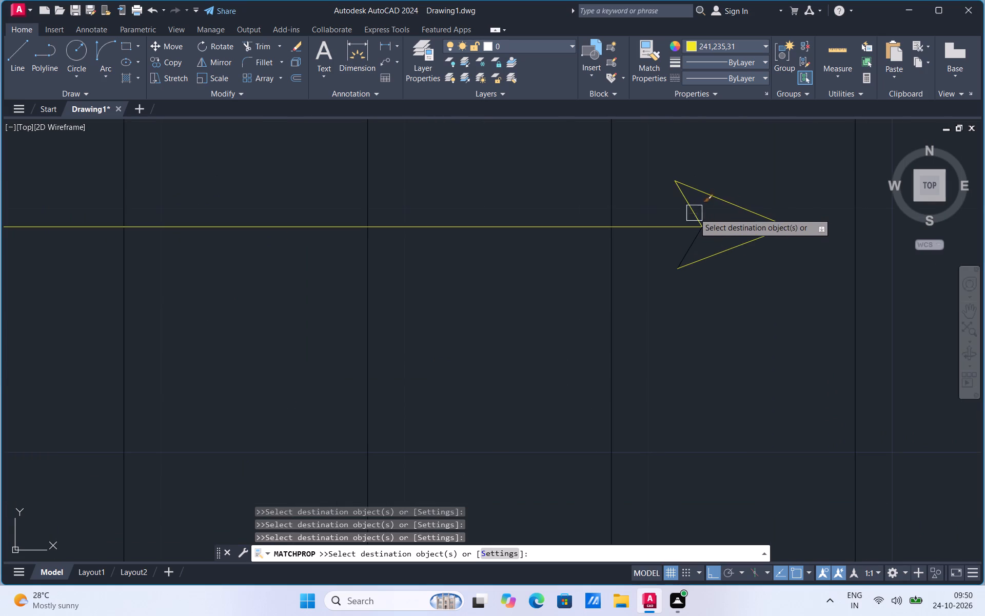
left_click(691, 244)
Apply the yellow properties to the three tread lines crossed by the existing stair's UP arrow.
left_click(610, 290)
left_click(354, 356)
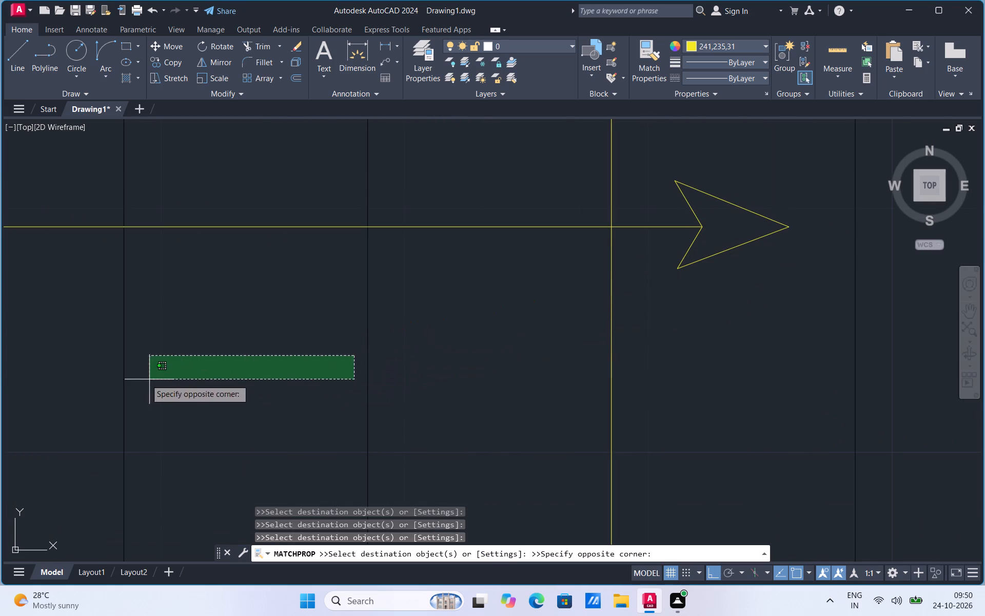
left_click(121, 382)
left_click_drag(358, 359, 374, 374)
left_click(381, 382)
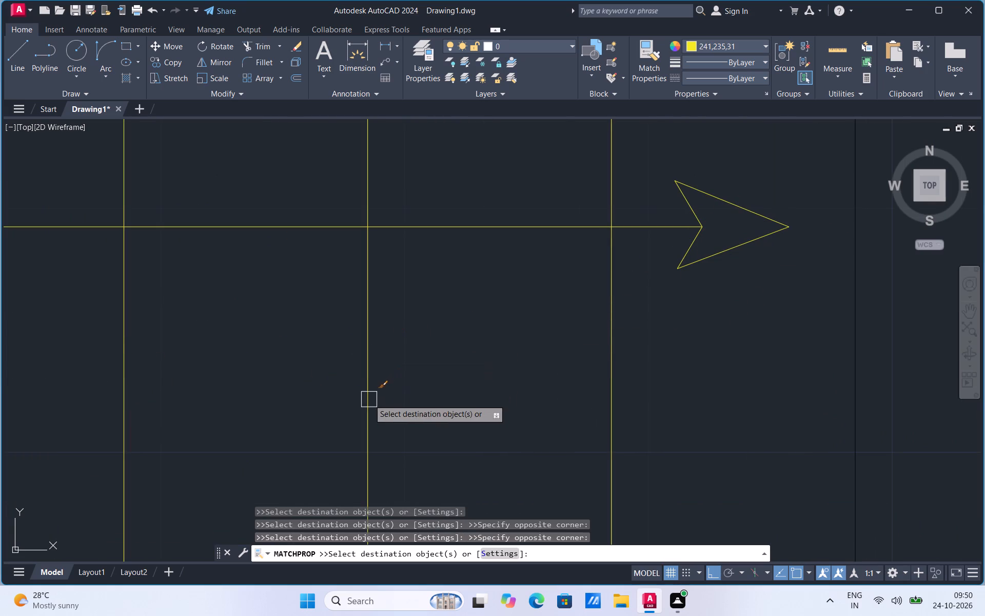
left_click(369, 399)
Apply the yellow properties to the existing stair's four long tread lines and the EXISTING STAIR label.
scroll(320, 408, "down", 6)
scroll(373, 318, "up", 2)
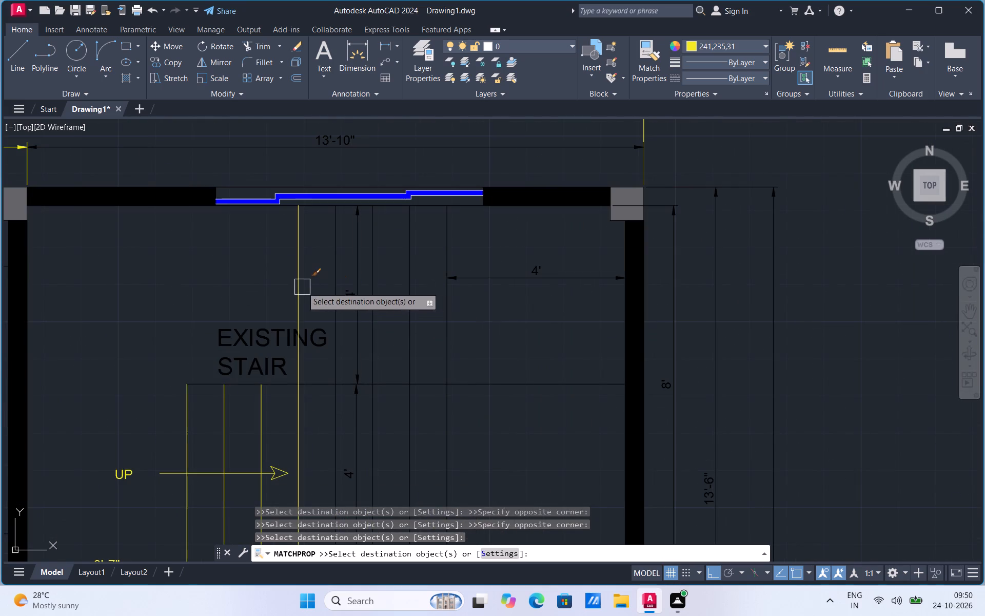
left_click(301, 286)
left_click(272, 341)
left_click(253, 338)
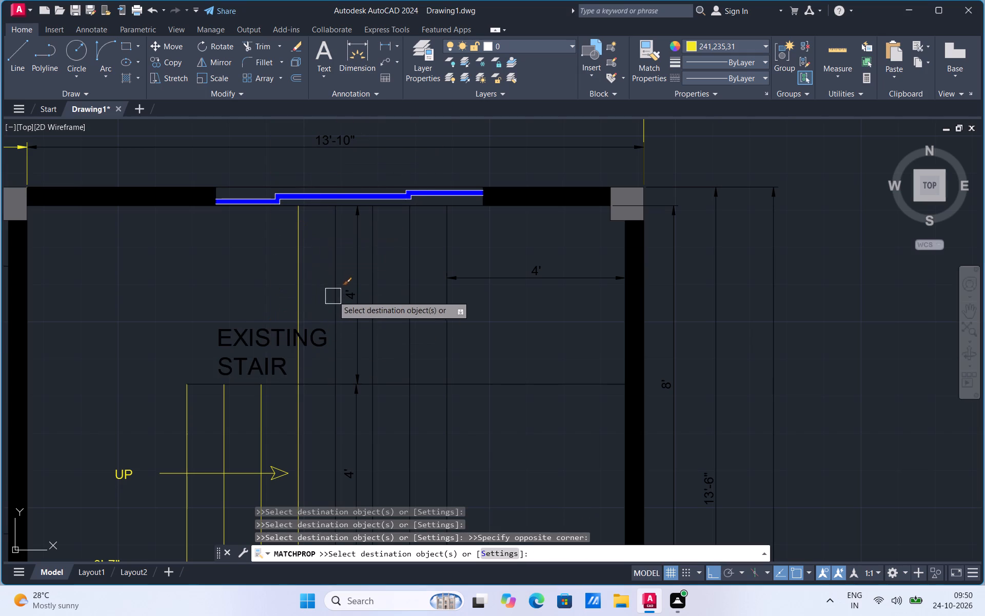
left_click(334, 293)
left_click(289, 351)
left_click(416, 324)
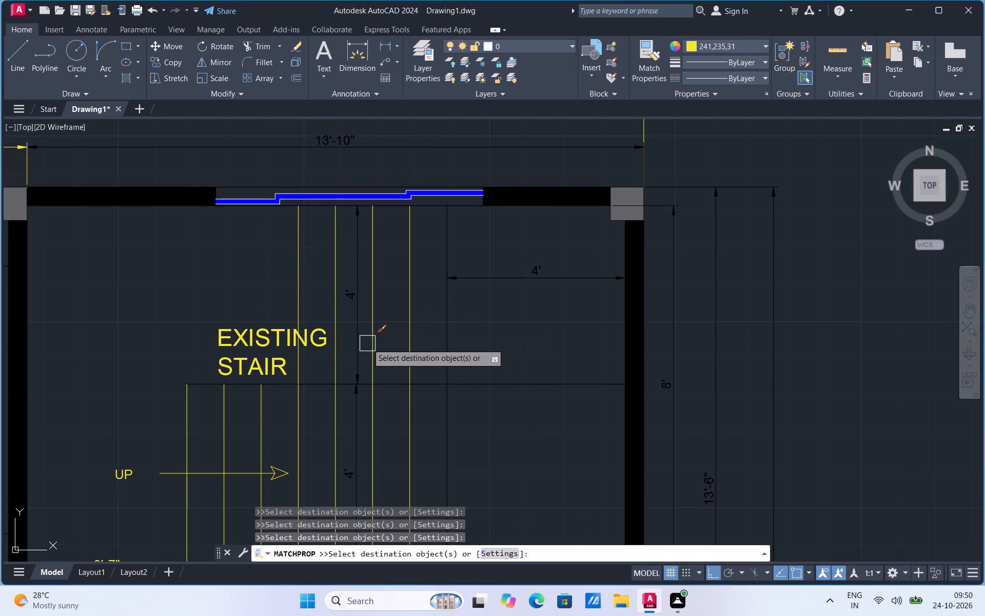
left_click(367, 343)
Apply the yellow properties to the stair's two vertical 4' dimensions, mid line, landing edge and horizontal 4' dimension.
left_click(352, 324)
left_click(351, 422)
left_click(386, 382)
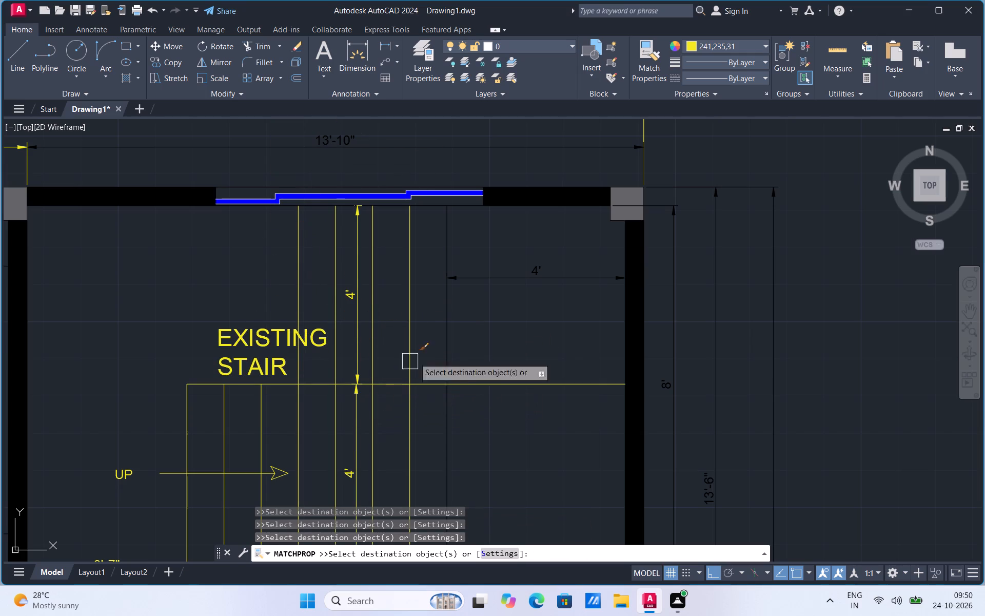
left_click(446, 329)
left_click(491, 276)
Apply the yellow properties to the eastern 8', 13'-6" and 28'-2" dimensions and the northern 13'-10" dimension.
left_click(678, 404)
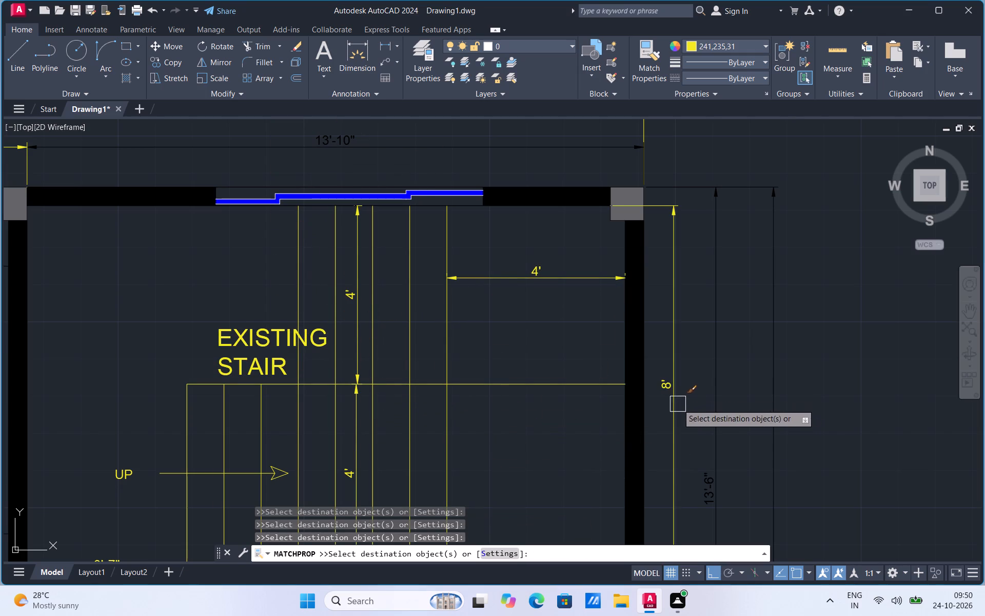
left_click(718, 367)
left_click(774, 335)
left_click_drag(561, 153, 561, 158)
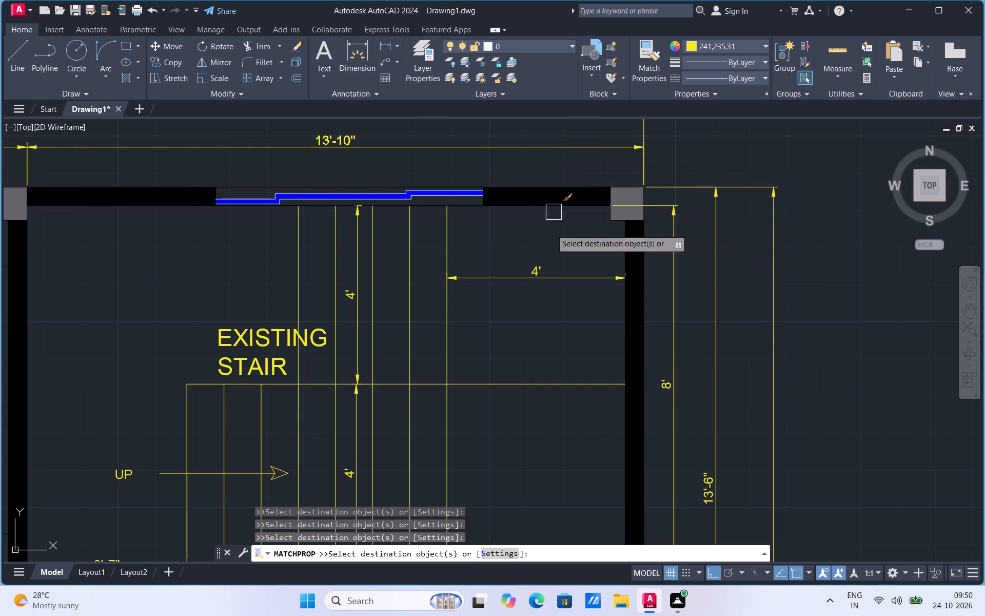
Apply the yellow properties to the partition wall's two long lines, its western end line and the PARTITION WALL label.
scroll(532, 293, "down", 2)
scroll(438, 256, "down", 2)
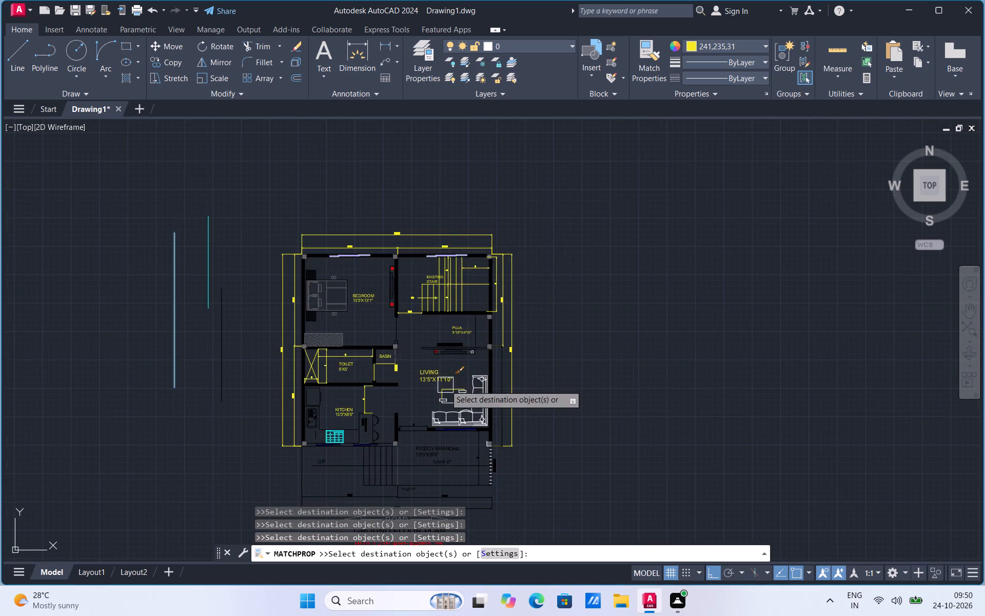
scroll(445, 385, "up", 2)
scroll(415, 278, "up", 2)
left_click(398, 299)
left_click(386, 311)
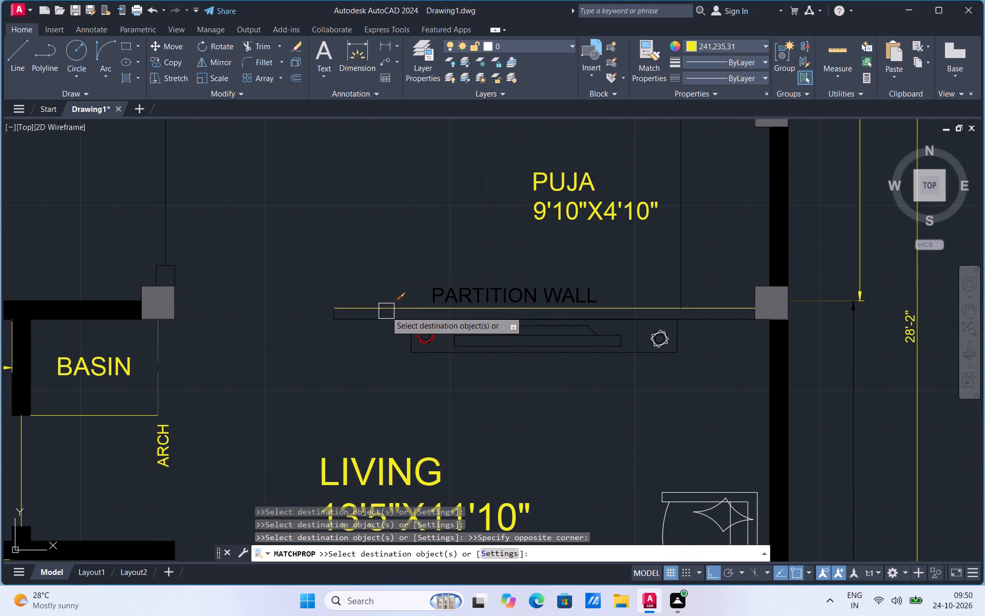
left_click(375, 321)
scroll(333, 310, "up", 2)
left_click(324, 316)
left_click(356, 322)
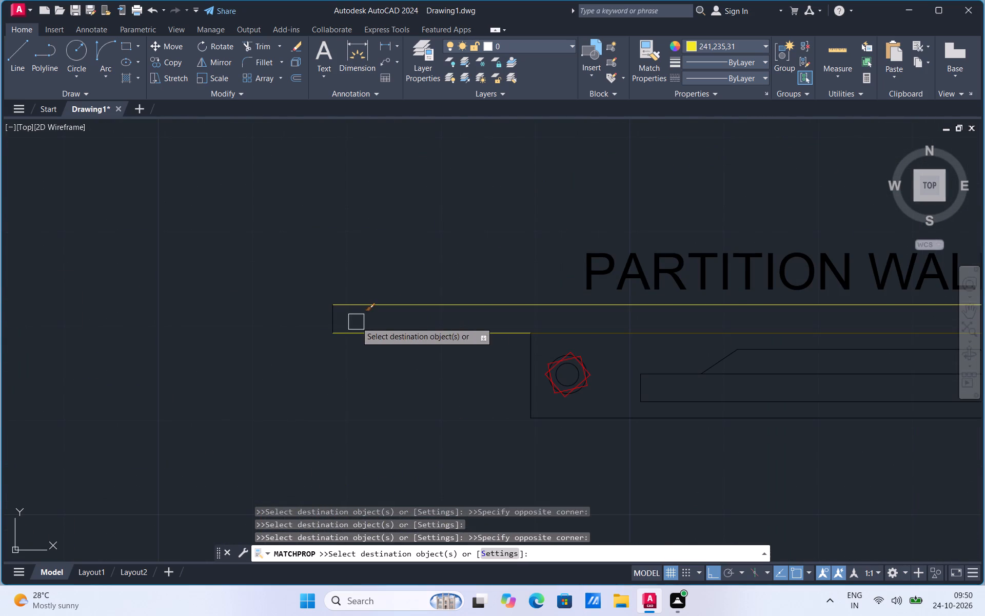
left_click(329, 322)
scroll(323, 379, "down", 2)
left_click(441, 333)
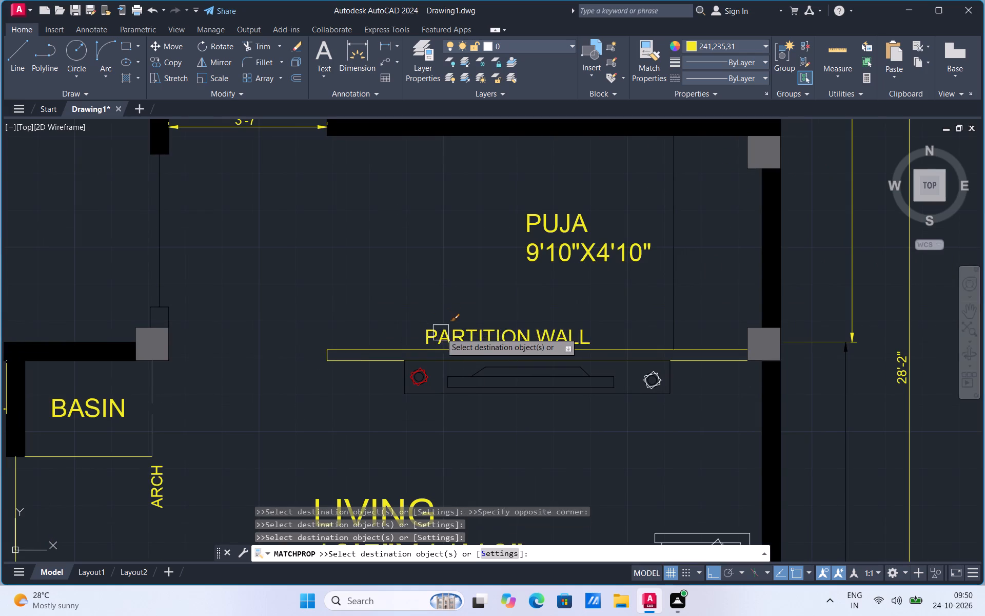
Apply the yellow properties to the vertical line east of the PUJA label, the TV unit and the living room sofa.
left_click(678, 276)
left_click(675, 376)
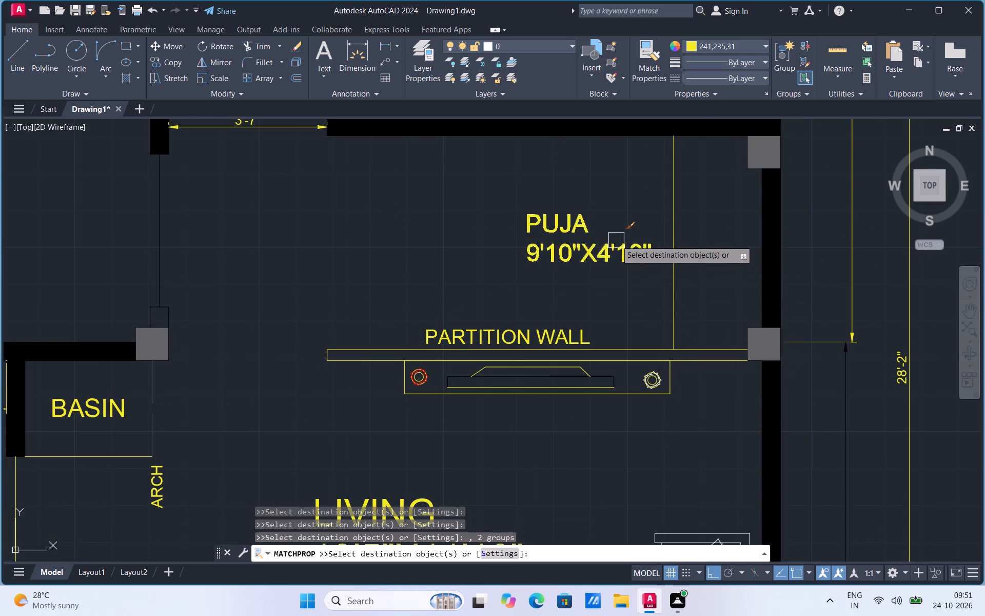
scroll(615, 240, "down", 3)
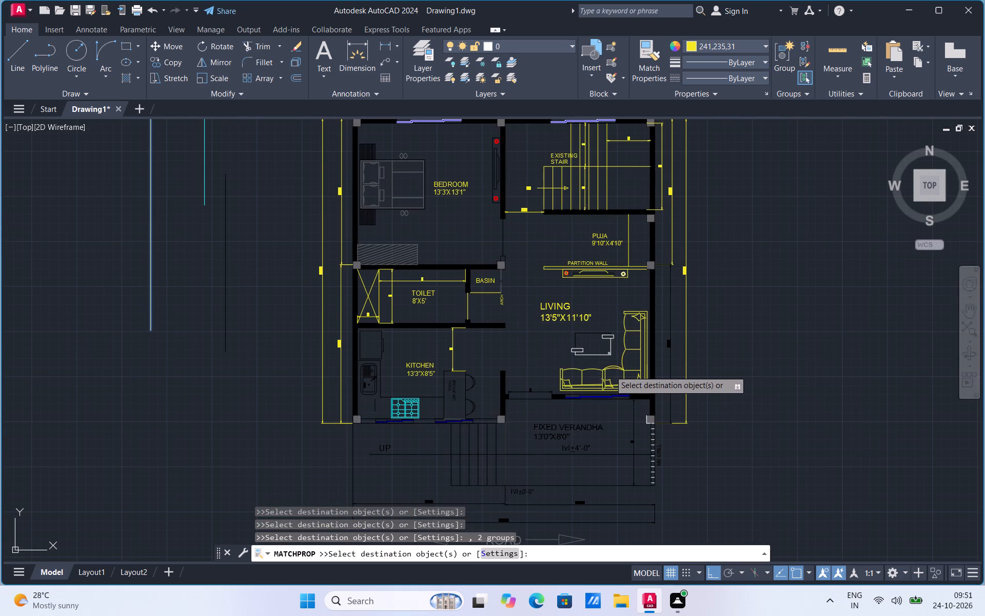
left_click(610, 371)
Apply the yellow properties to the living room coffee table's southern and eastern edges and its small southwestern rectangle.
left_click(601, 355)
scroll(593, 373, "up", 1)
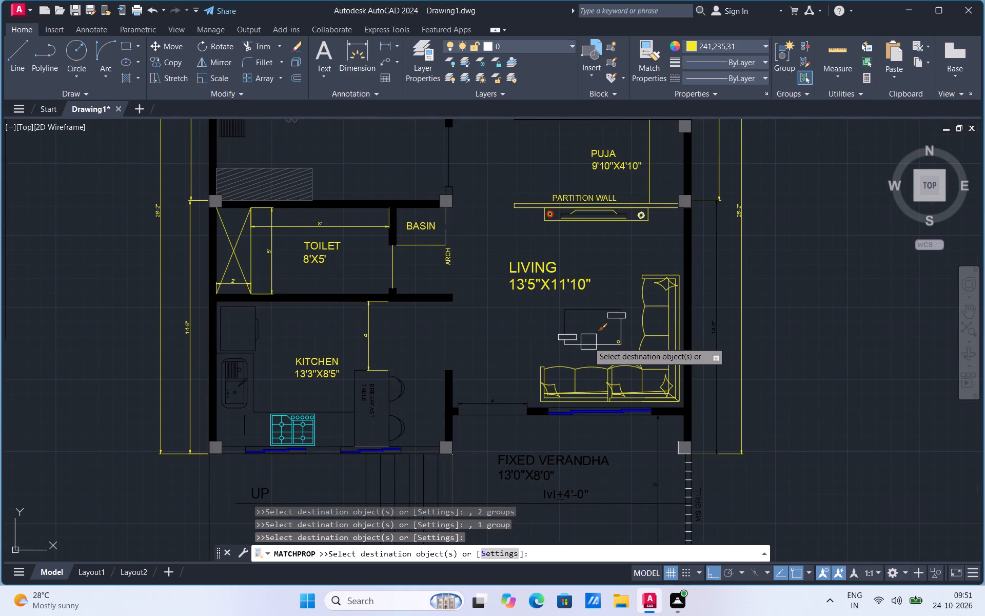
left_click(588, 342)
scroll(583, 338, "up", 3)
left_click(555, 323)
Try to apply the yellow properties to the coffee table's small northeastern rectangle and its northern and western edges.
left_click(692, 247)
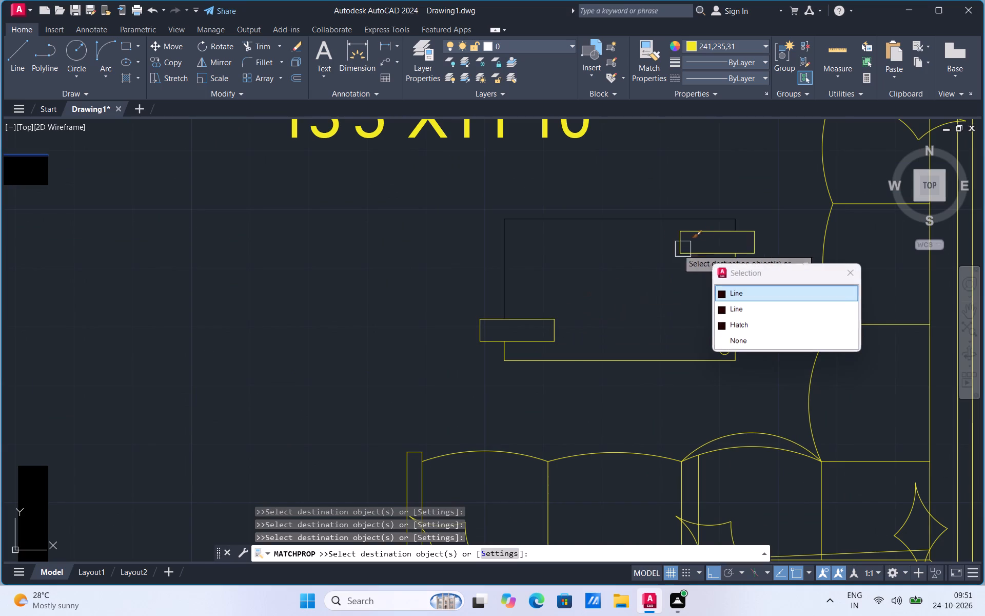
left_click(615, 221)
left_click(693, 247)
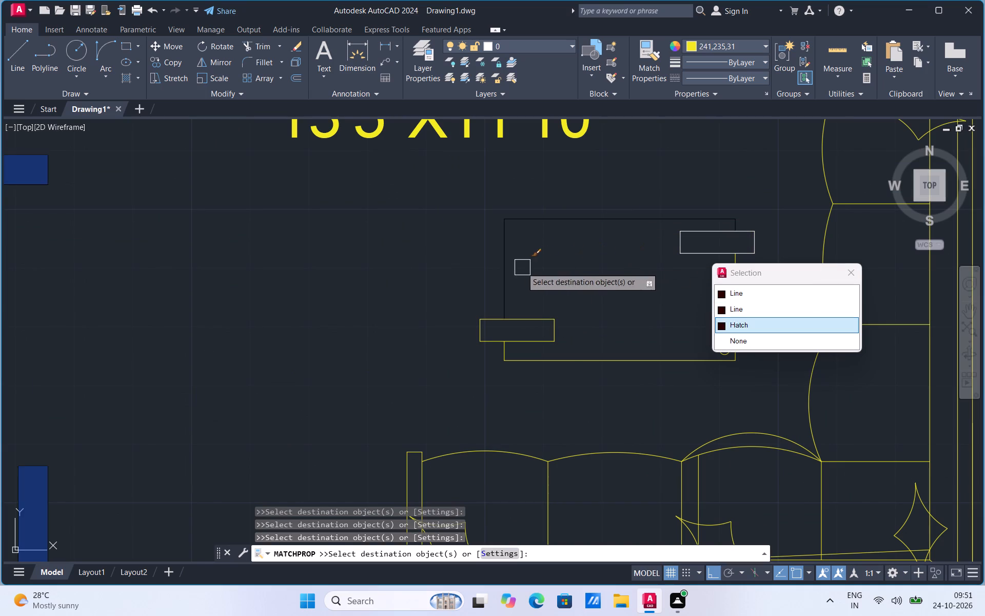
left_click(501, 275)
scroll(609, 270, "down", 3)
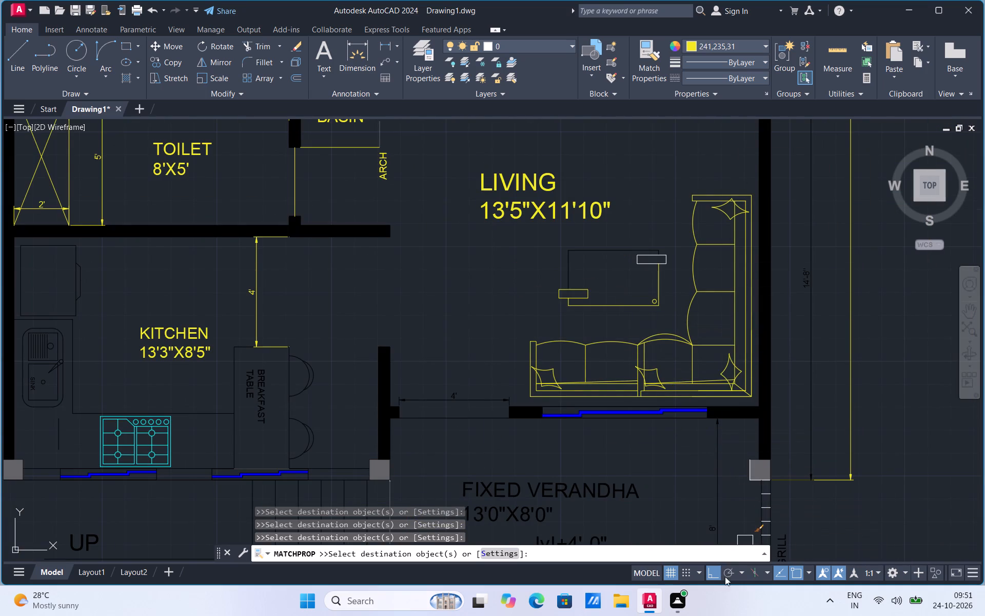
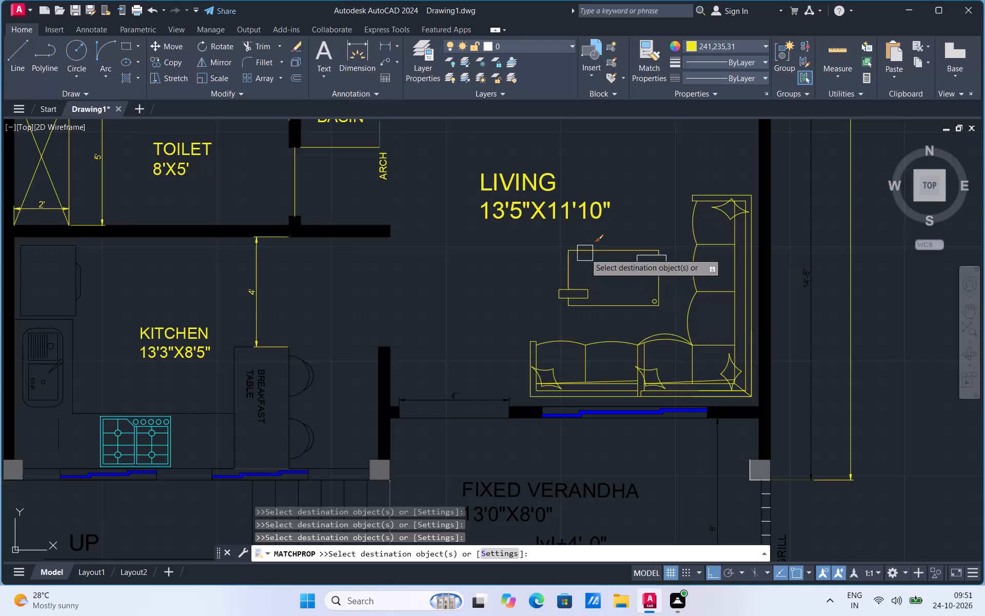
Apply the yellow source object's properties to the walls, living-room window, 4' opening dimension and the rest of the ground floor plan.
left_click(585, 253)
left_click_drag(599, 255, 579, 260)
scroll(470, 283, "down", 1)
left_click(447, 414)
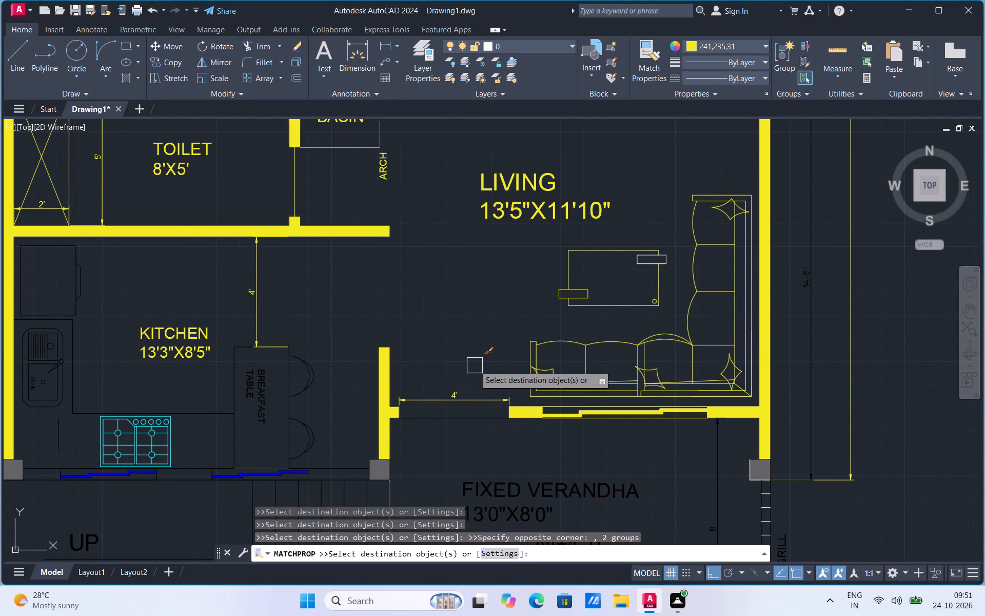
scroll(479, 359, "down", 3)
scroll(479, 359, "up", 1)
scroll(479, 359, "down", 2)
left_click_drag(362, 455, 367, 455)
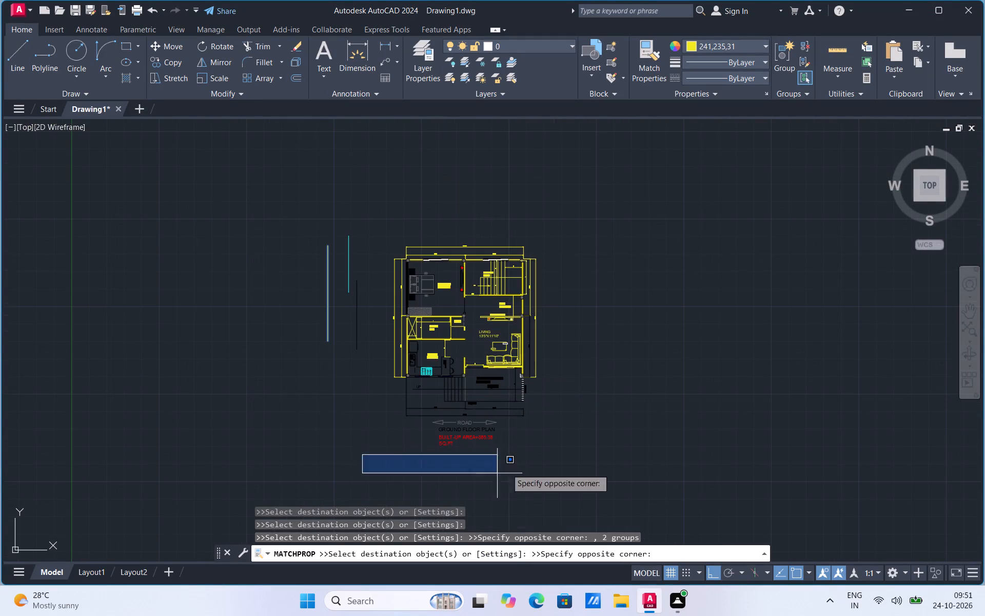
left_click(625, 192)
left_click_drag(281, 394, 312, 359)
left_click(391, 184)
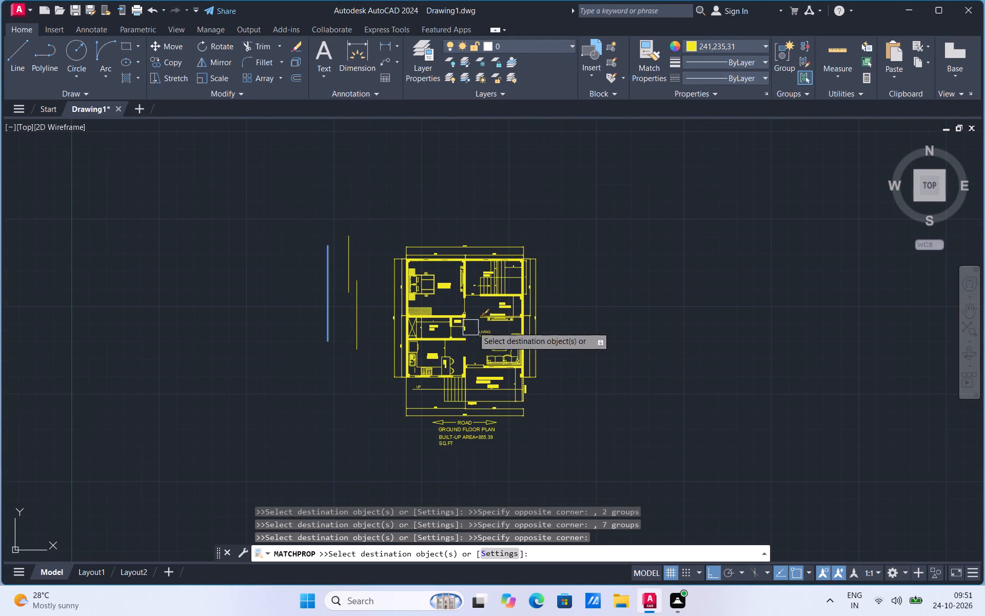
Set the current colour to 0,0,0 and draw a vertical reference line beside the floor plan.
scroll(412, 284, "up", 2)
left_click(688, 50)
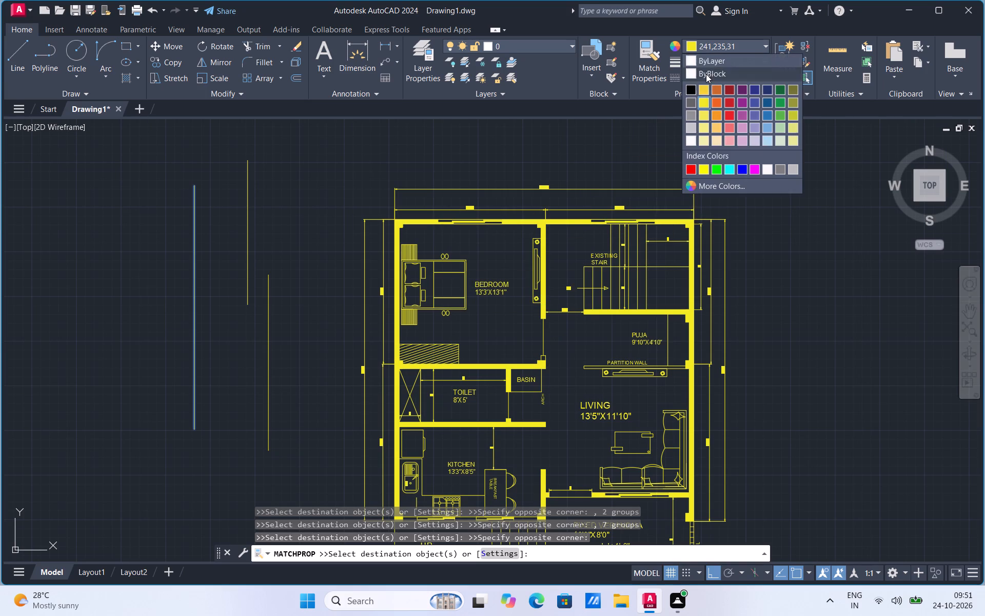
left_click(692, 88)
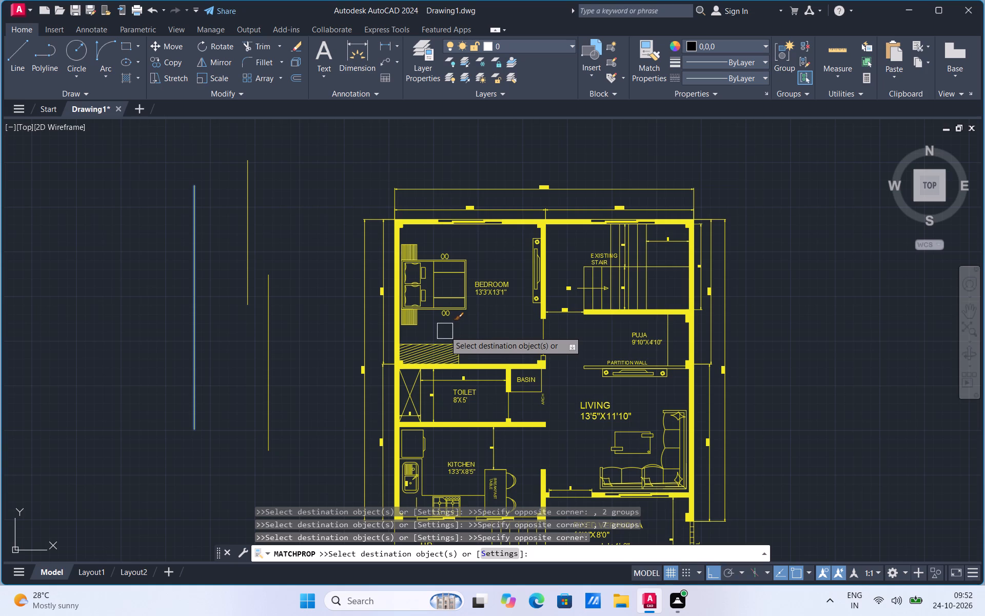
left_click(522, 187)
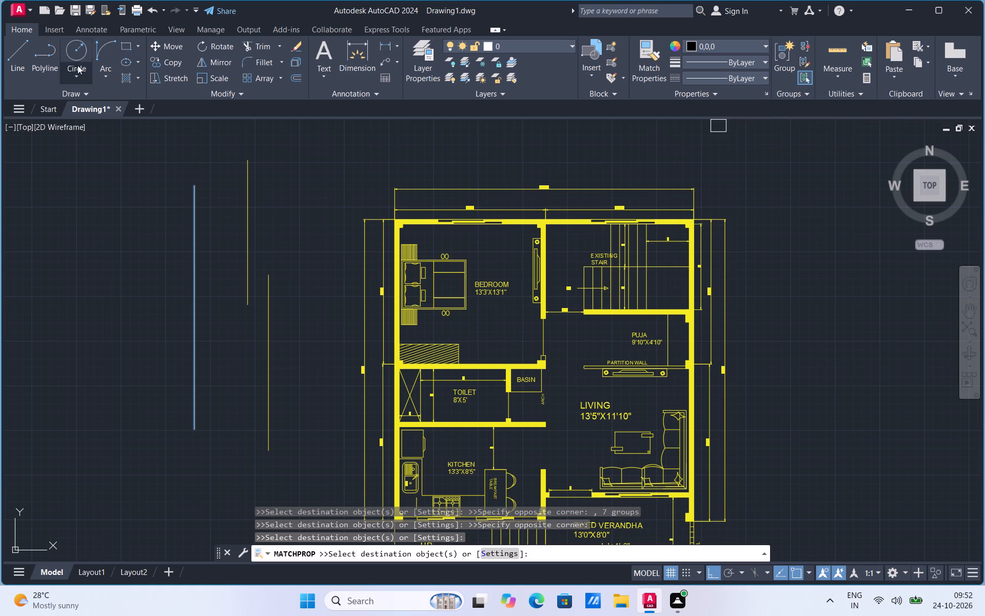
left_click(17, 59)
left_click_drag(303, 392, 302, 380)
left_click(304, 227)
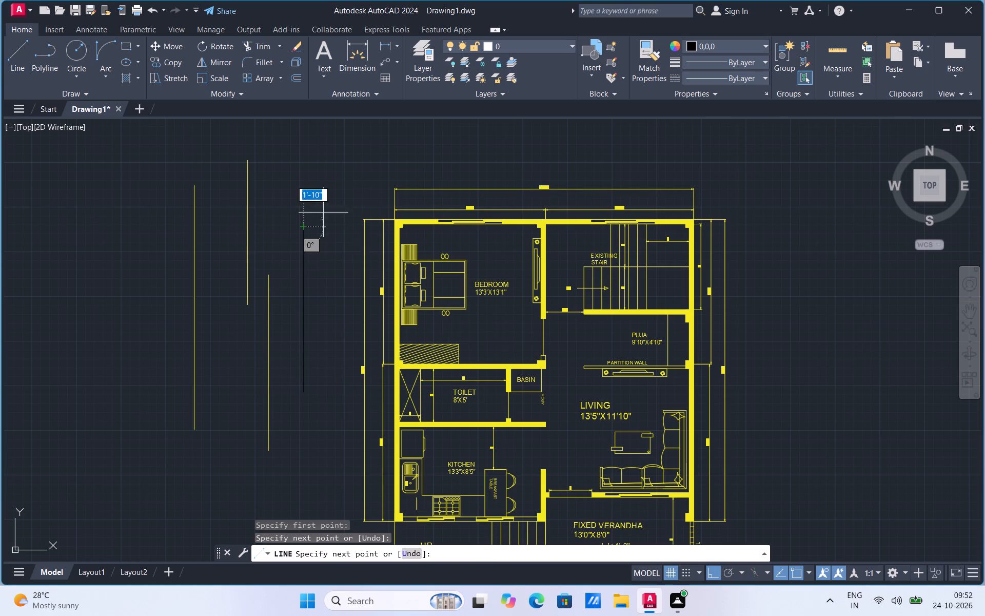
key("Escape")
Delete the three old yellow reference lines beside the floor plan.
left_click(244, 243)
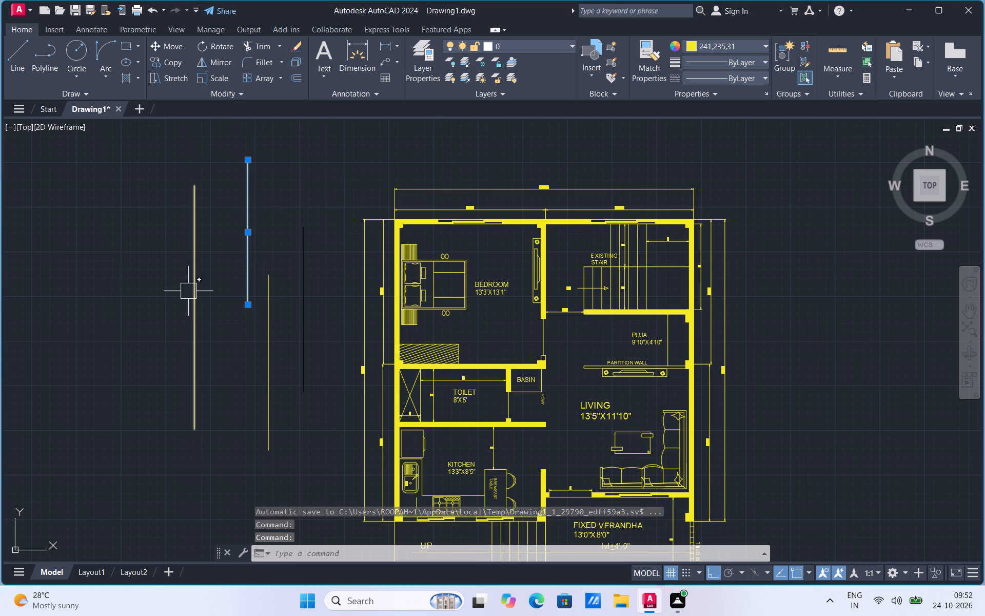
left_click(188, 292)
left_click(263, 338)
key("Delete")
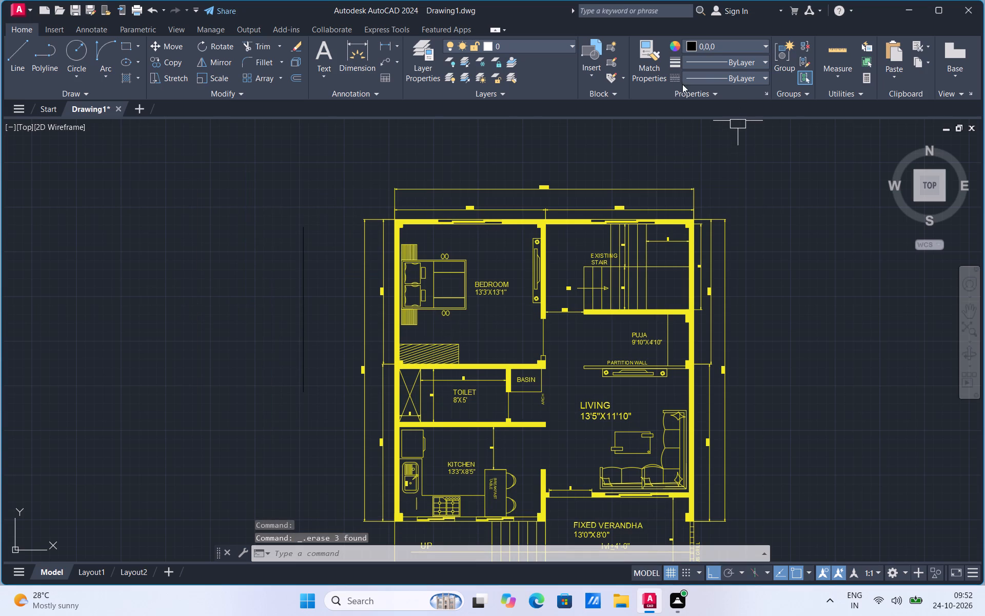
Match the black reference line's properties onto the entire ground floor plan, including its dimensions and title text.
left_click(651, 71)
left_click(298, 283)
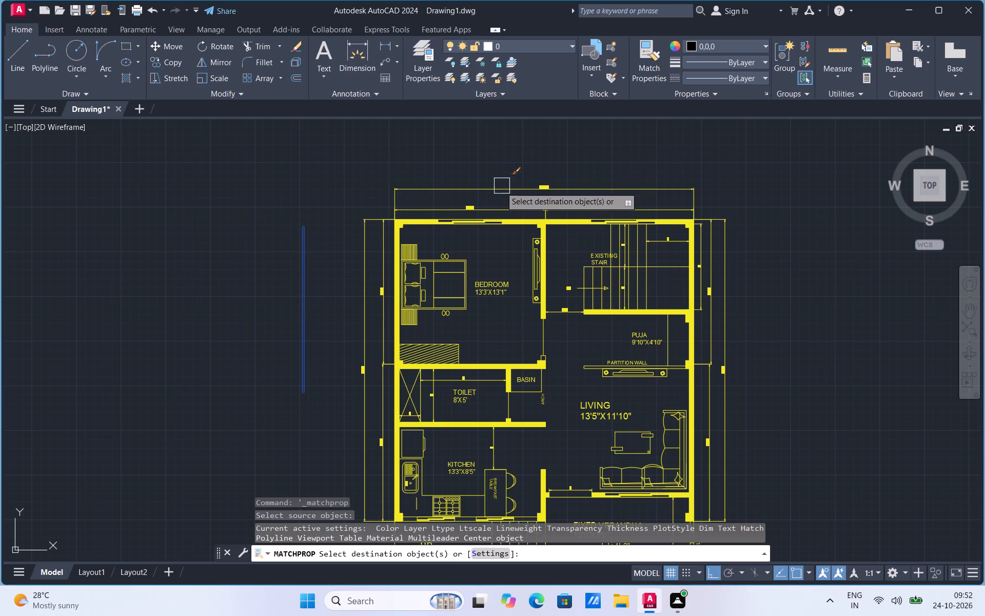
left_click(501, 187)
left_click(443, 206)
scroll(380, 220, "up", 1)
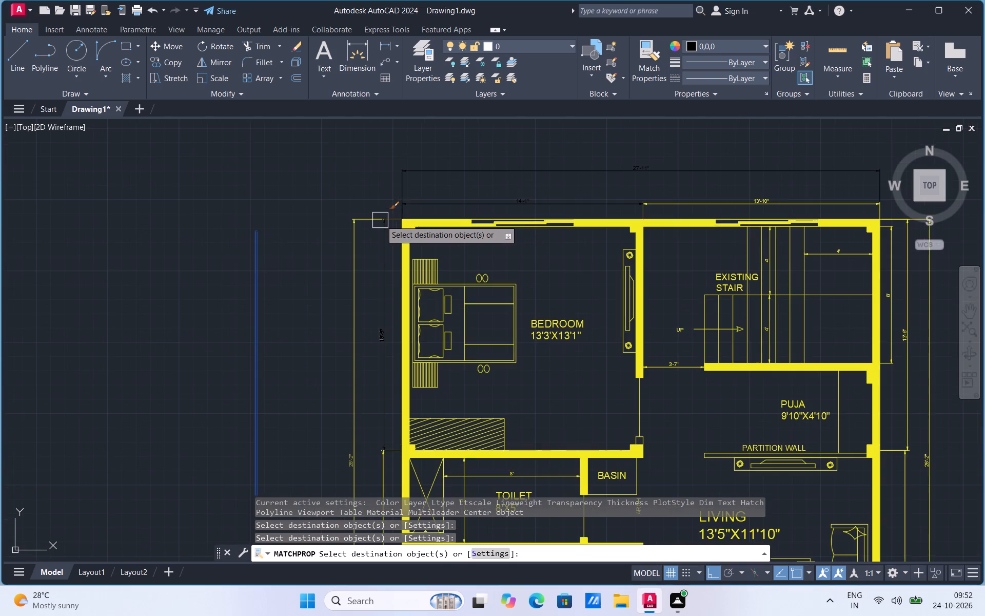
scroll(399, 189, "down", 2)
left_click_drag(368, 170, 369, 187)
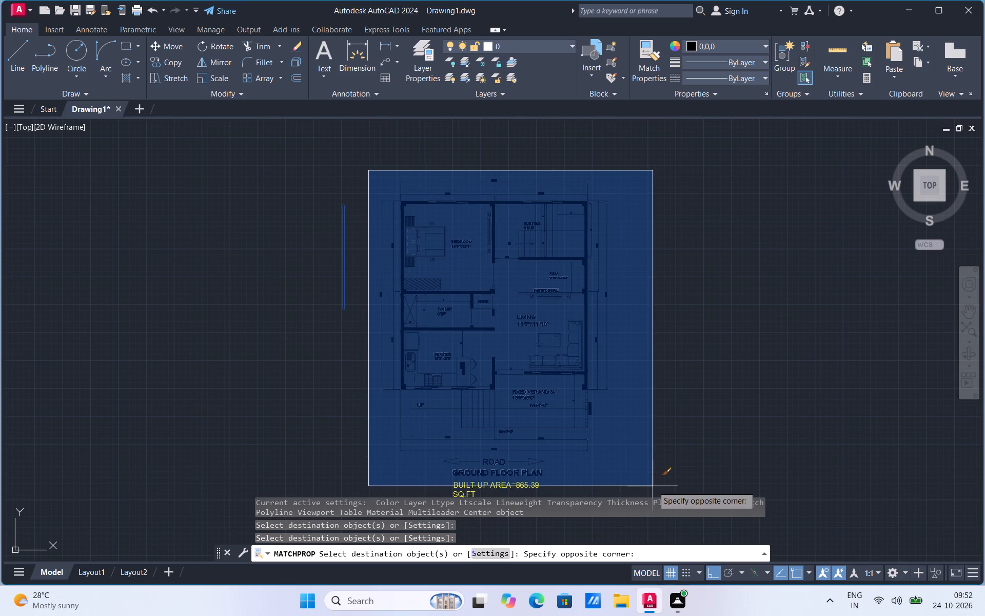
left_click(654, 498)
scroll(569, 356, "down", 2)
left_click_drag(623, 420, 624, 425)
scroll(573, 357, "up", 4)
scroll(636, 432, "down", 1)
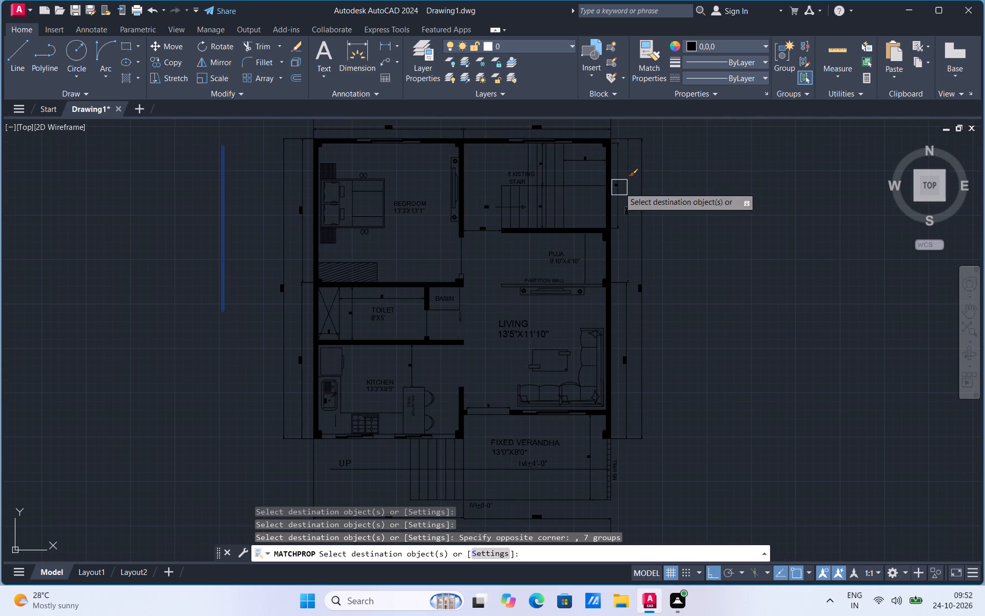
Set the current colour to Red and draw a vertical reference line beside the black one.
left_click(694, 47)
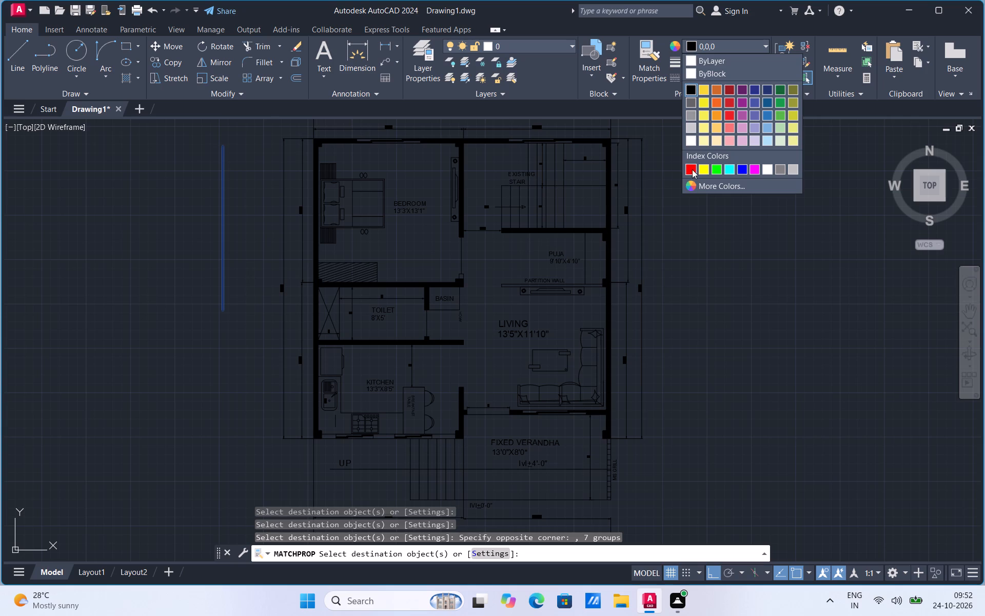
left_click(692, 169)
left_click(21, 63)
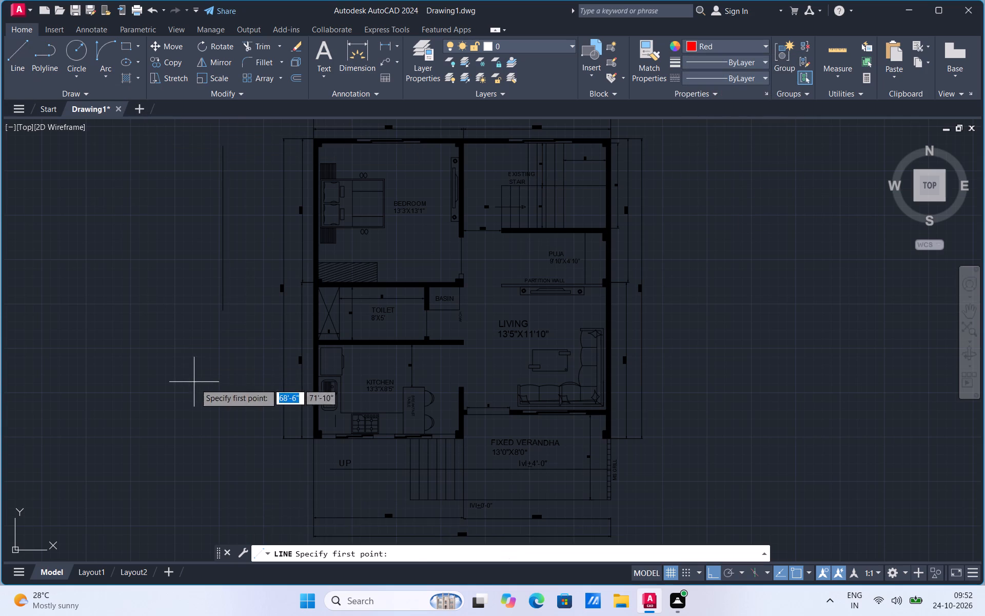
left_click(195, 384)
left_click(207, 229)
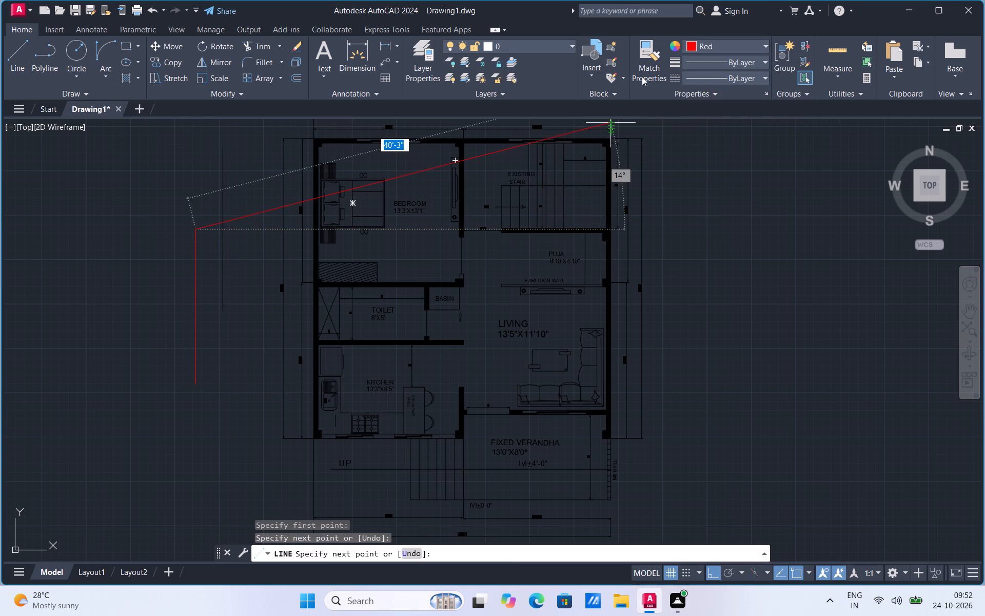
Match the red line's properties onto the BEDROOM and EXISTING STAIR labels, the existing stair's UP text and the 3'-7" dimension.
left_click(643, 76)
left_click(196, 303)
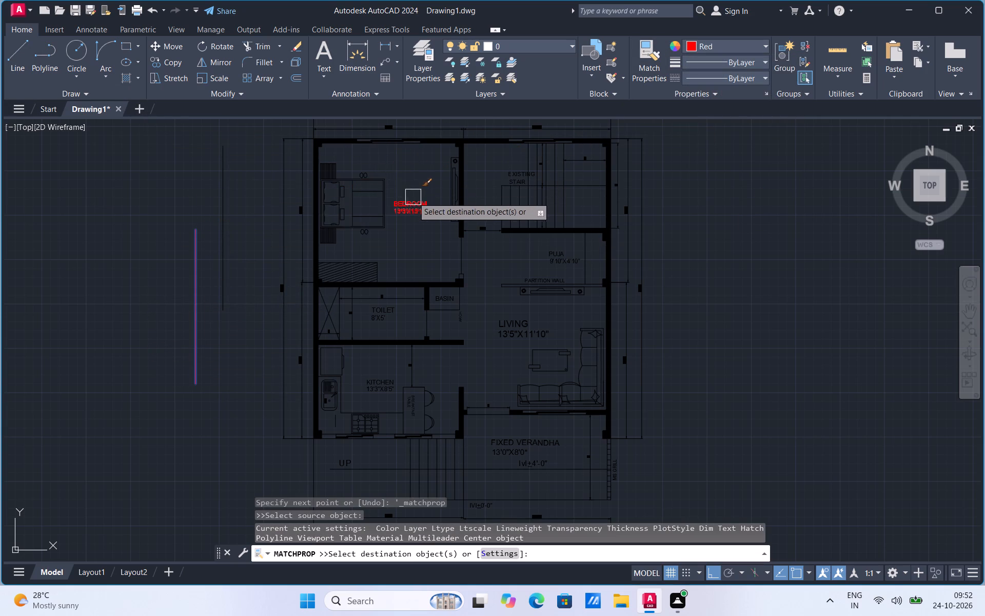
scroll(413, 197, "up", 1)
left_click(413, 207)
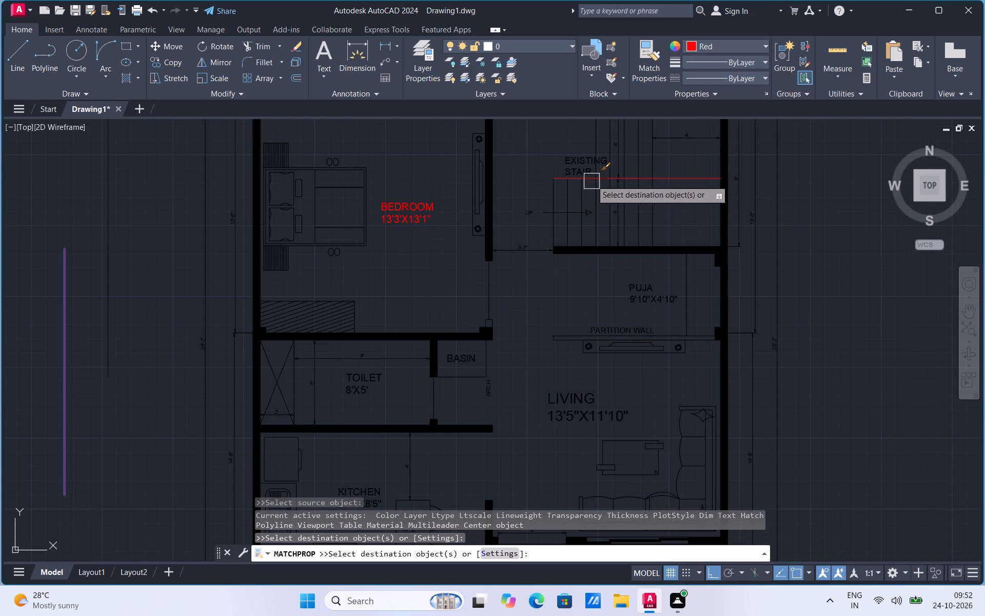
left_click(573, 155)
left_click(532, 213)
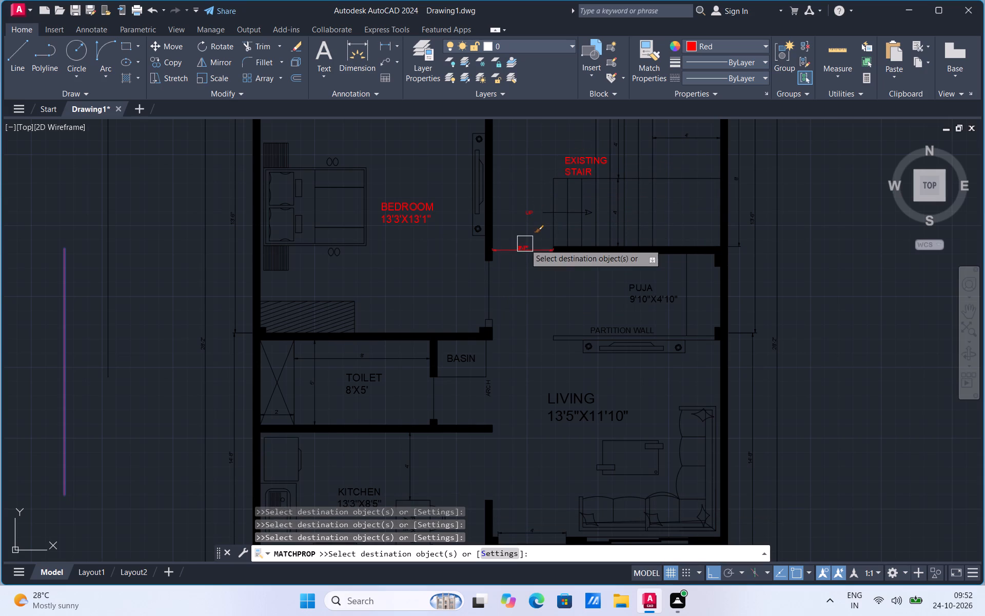
left_click(525, 244)
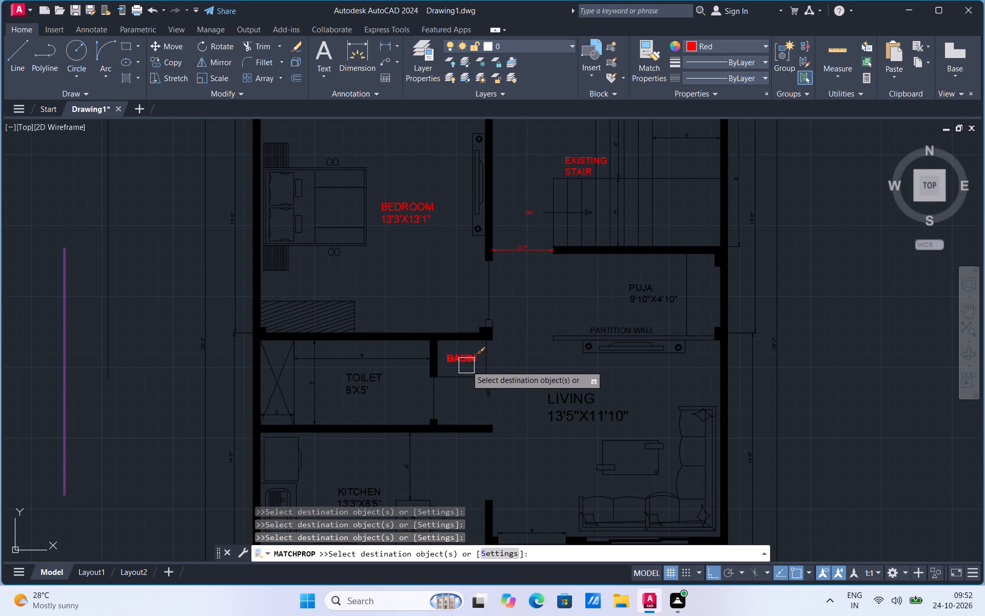
Match red onto the TOILET and BASIN labels, the toilet's 8', 5' and 2' dimensions, and the kitchen's 4' dimension.
left_click(362, 382)
left_click(457, 358)
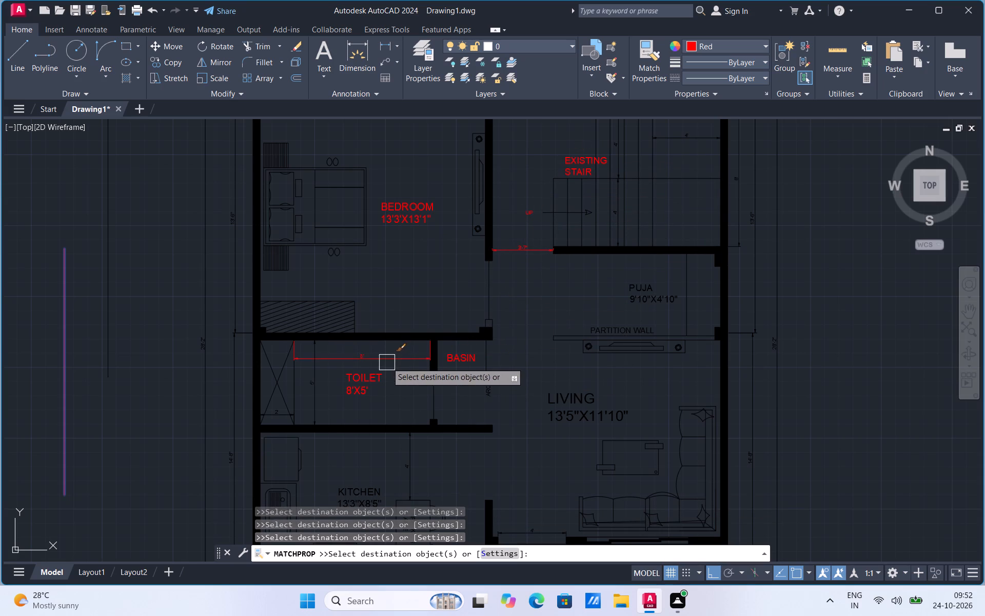
left_click(387, 362)
left_click(318, 396)
scroll(279, 414, "up", 1)
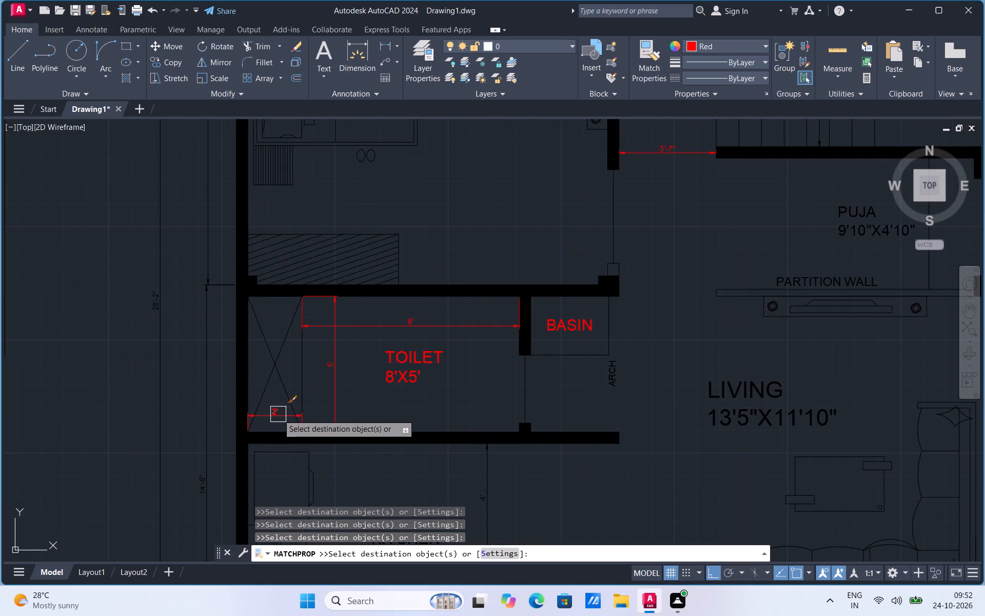
left_click(278, 414)
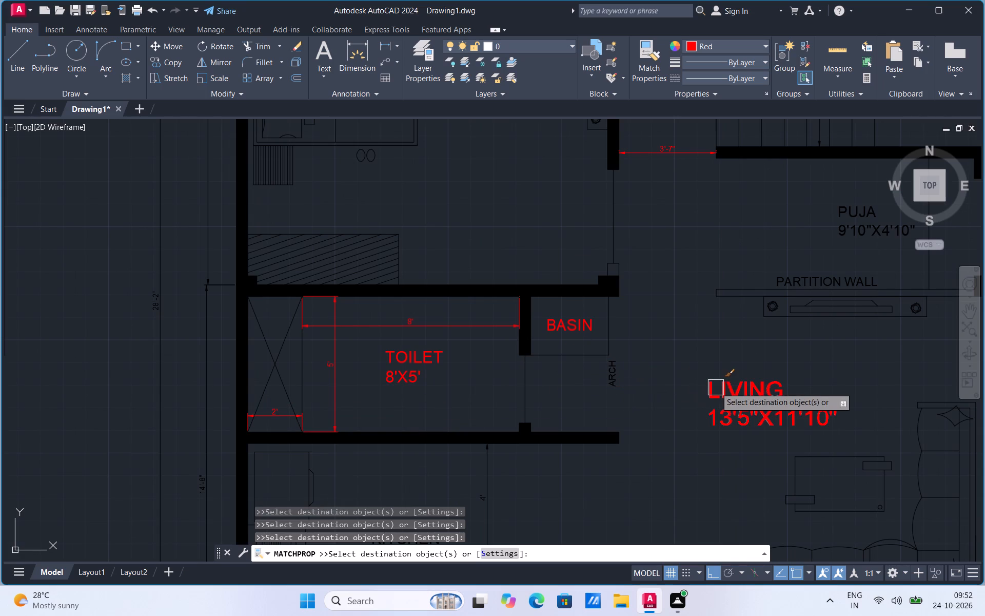
scroll(524, 265, "down", 2)
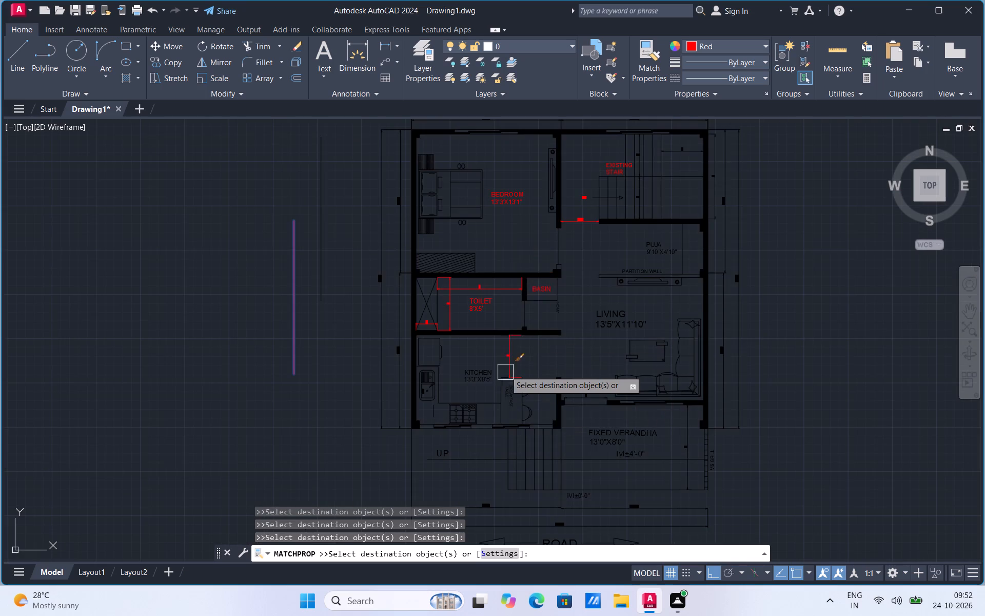
scroll(505, 363, "up", 2)
left_click(508, 357)
Set the current colour to gray 99,100,102 and draw a vertical reference line beside the red one.
scroll(466, 343, "down", 2)
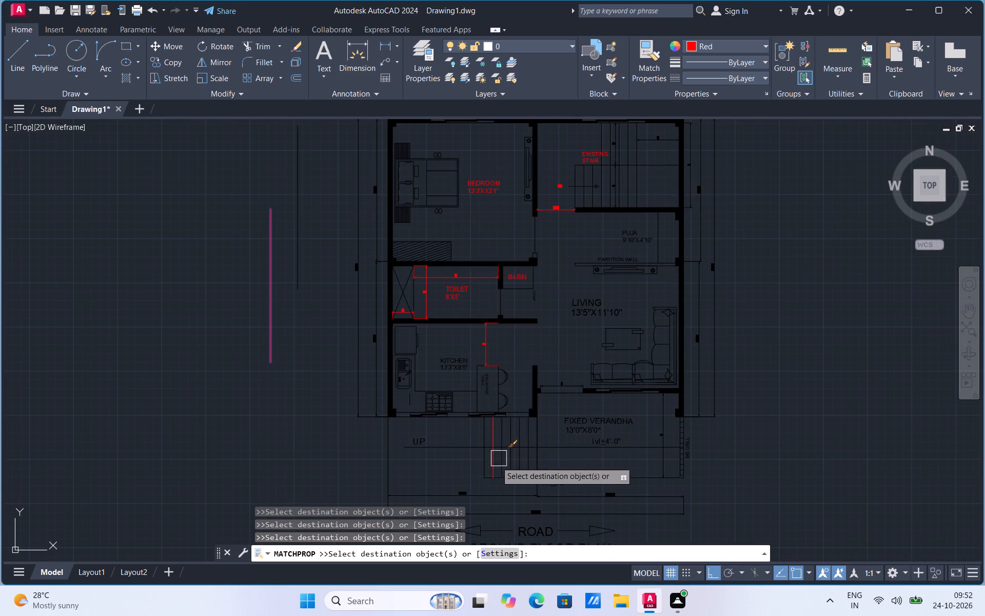
scroll(441, 458, "up", 2)
scroll(441, 433, "down", 3)
scroll(484, 451, "up", 1)
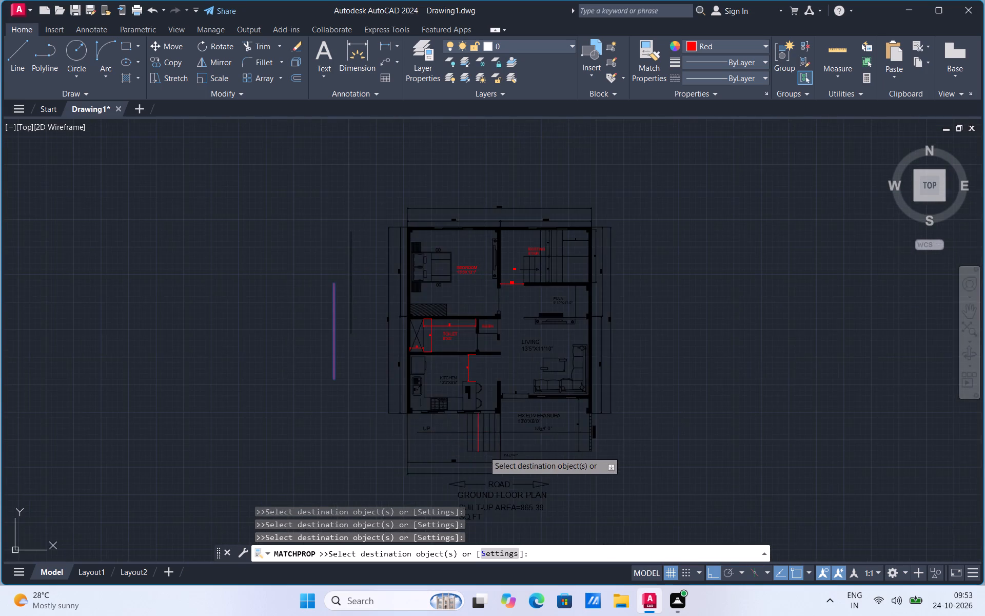
scroll(484, 451, "up", 1)
left_click(696, 46)
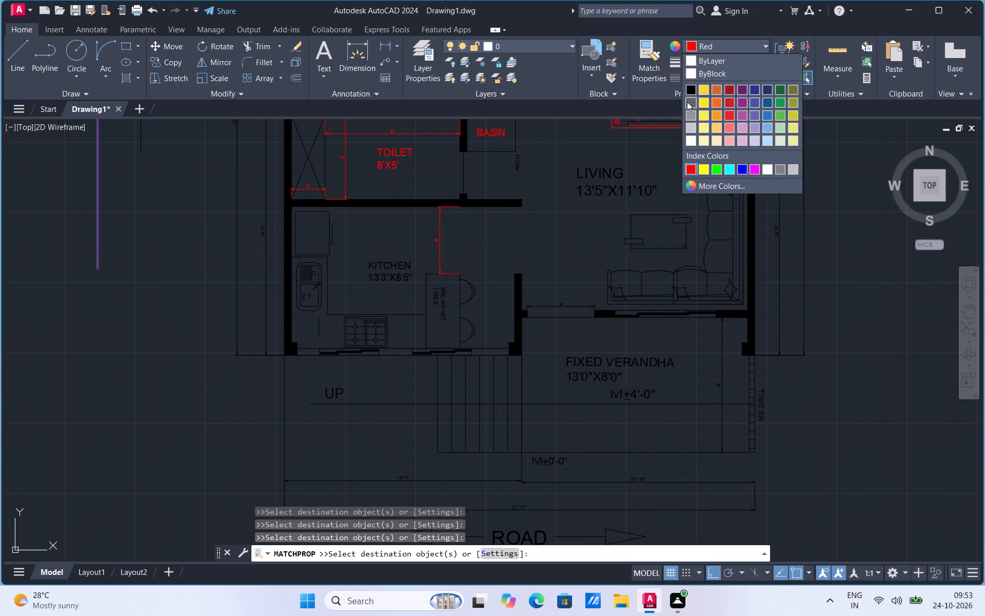
left_click(688, 102)
scroll(645, 288, "down", 2)
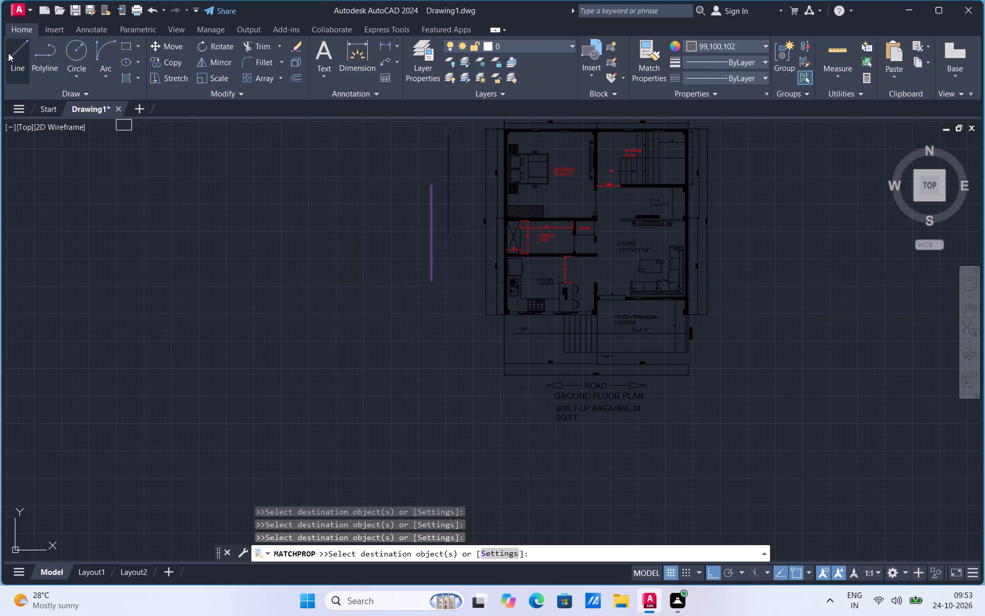
left_click(8, 52)
left_click(411, 304)
left_click(410, 169)
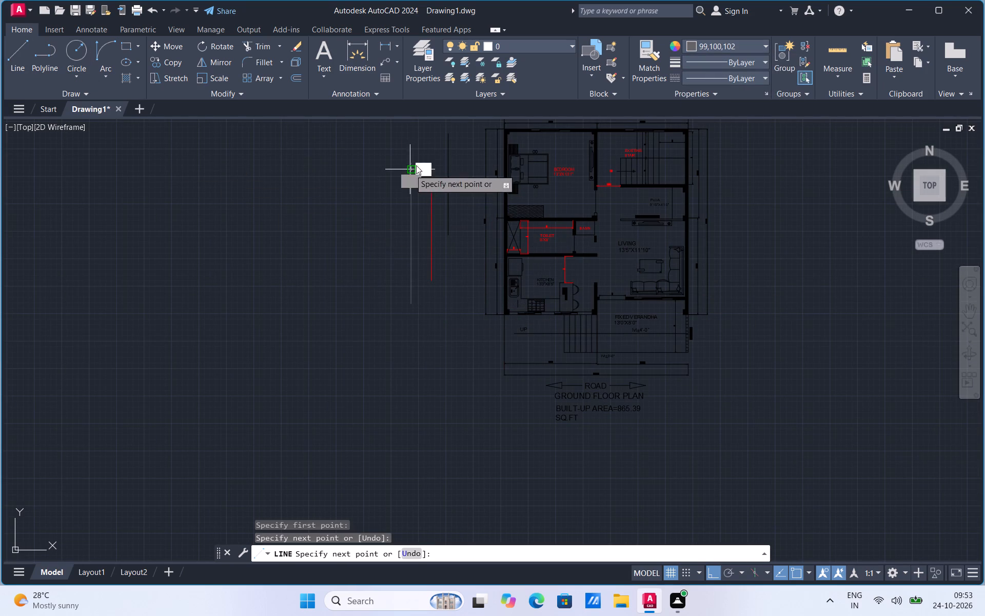
Match the gray line's properties onto the 14'-1" dimension, the front steps' horizontal direction line and their UP label.
left_click(646, 76)
left_click(412, 226)
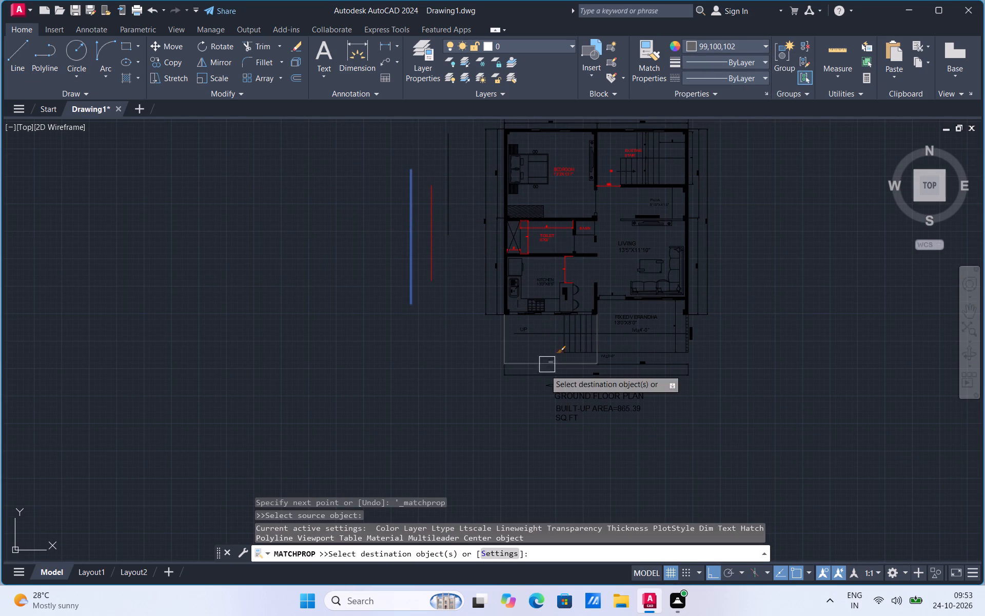
scroll(516, 371, "up", 1)
left_click(504, 341)
scroll(598, 307, "up", 2)
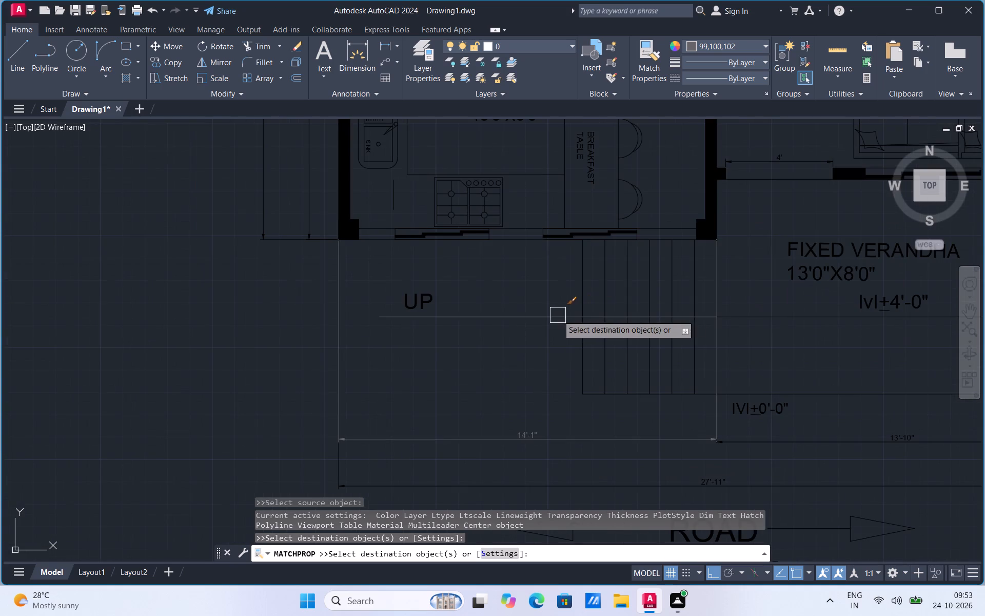
left_click(556, 315)
left_click(420, 295)
Match gray onto the front steps' riser lines and bottom edge, the lvl±0'-0" label and the 13'-10" dimension.
left_click(575, 279)
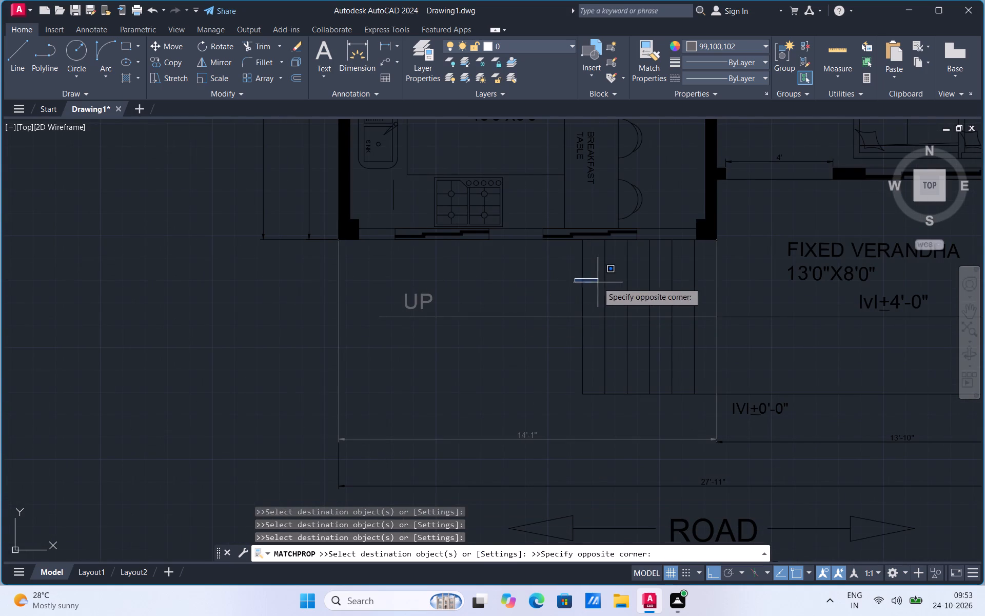
left_click(598, 285)
left_click(587, 300)
left_click(609, 280)
left_click(629, 277)
left_click(646, 288)
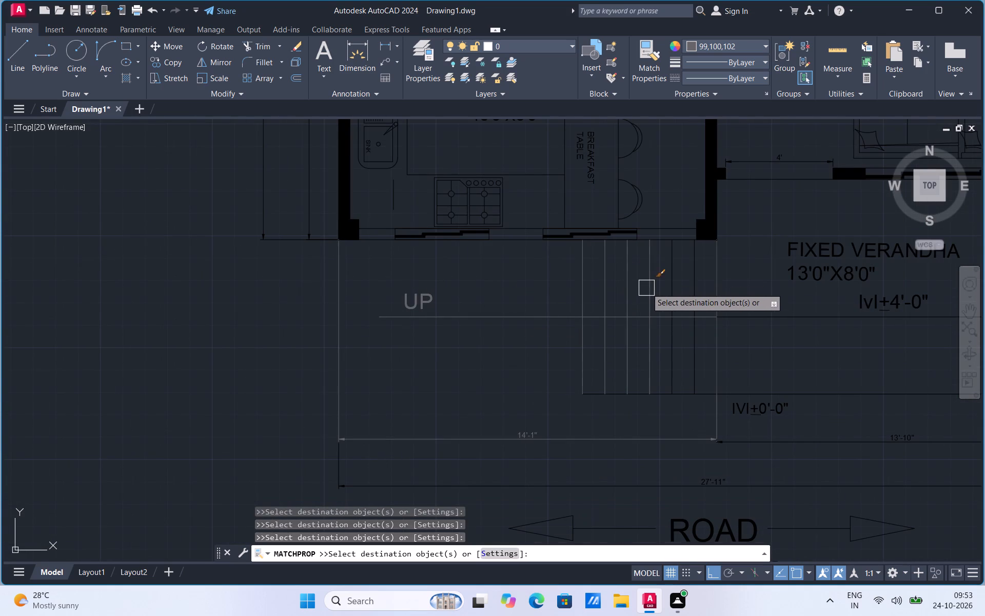
left_click(669, 278)
left_click(692, 286)
left_click(707, 397)
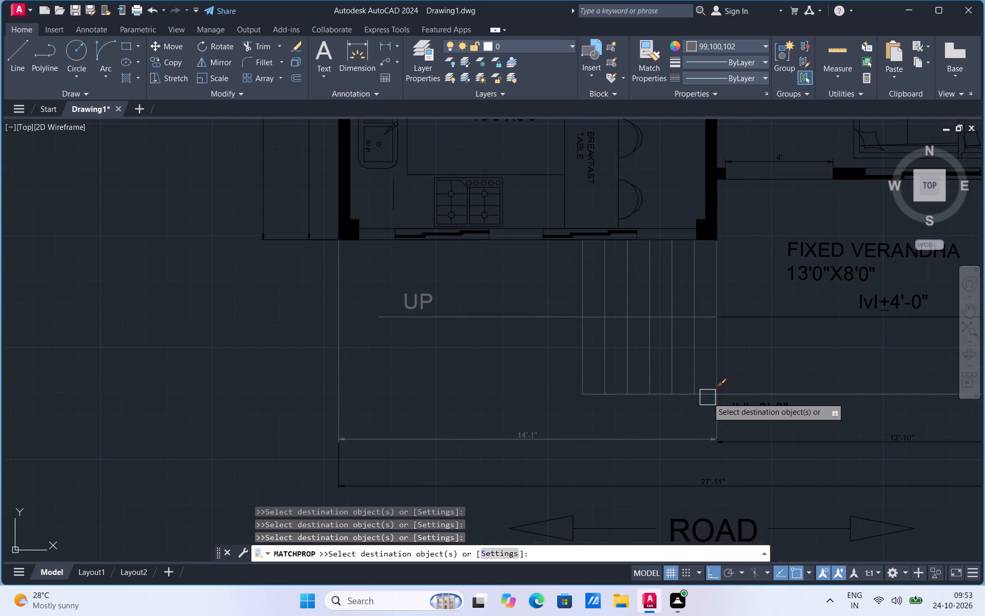
left_click(745, 403)
left_click(743, 445)
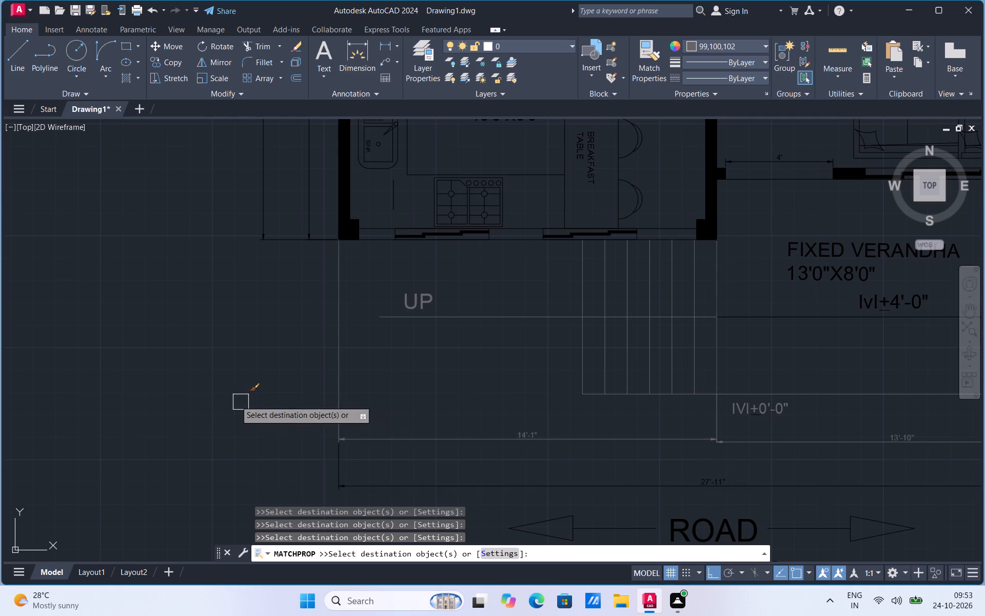
Set the current colour to red and draw a new vertical reference line beside the existing ones, outside the plan.
scroll(233, 401, "down", 2)
left_click(691, 44)
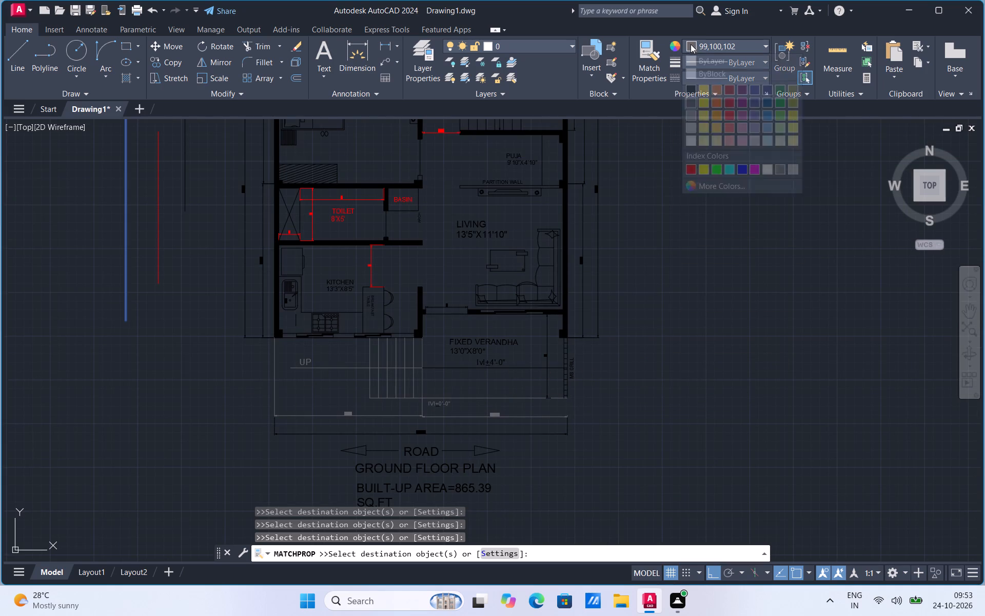
left_click(691, 169)
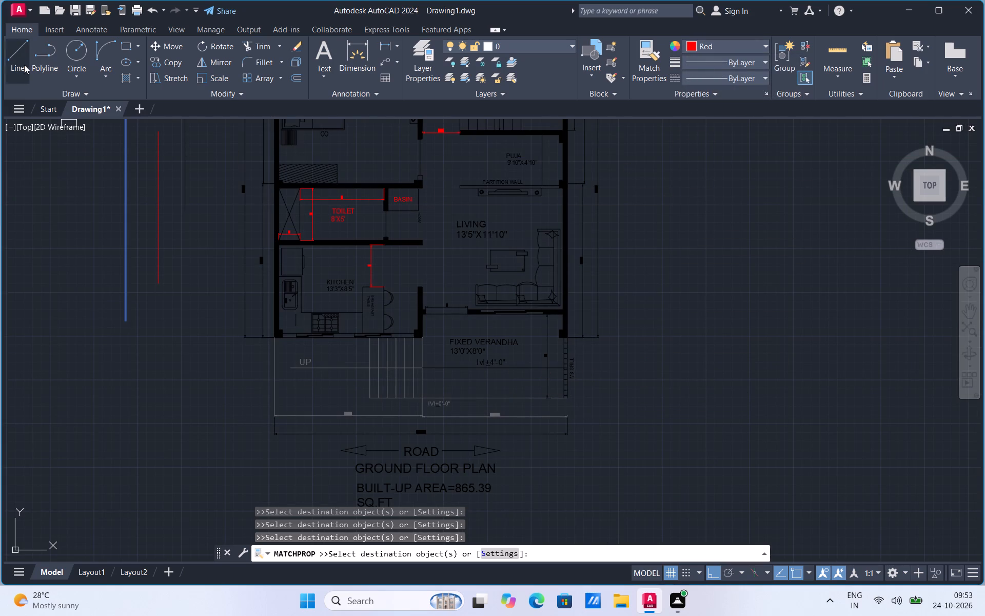
left_click(648, 72)
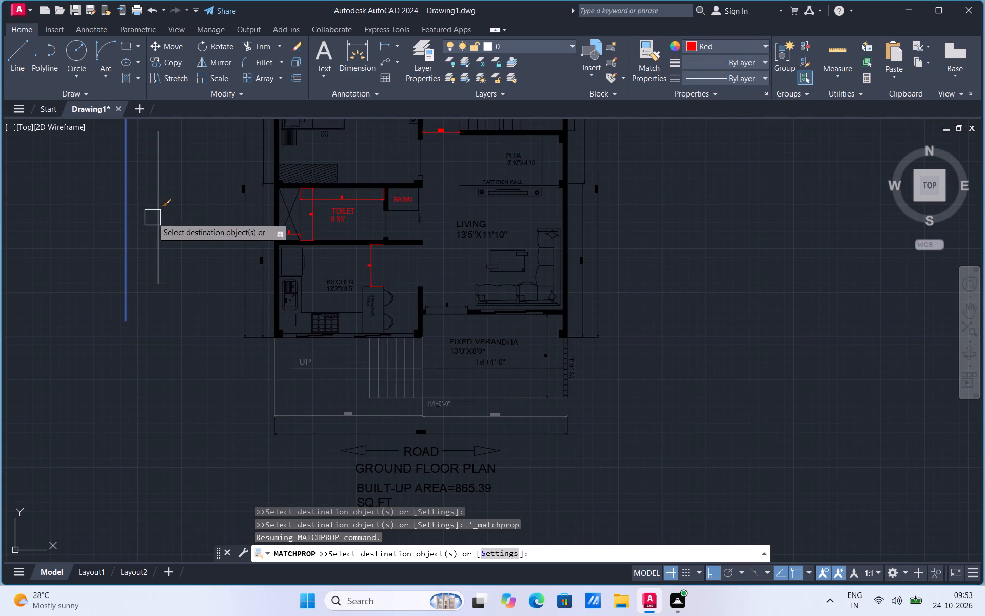
left_click(153, 218)
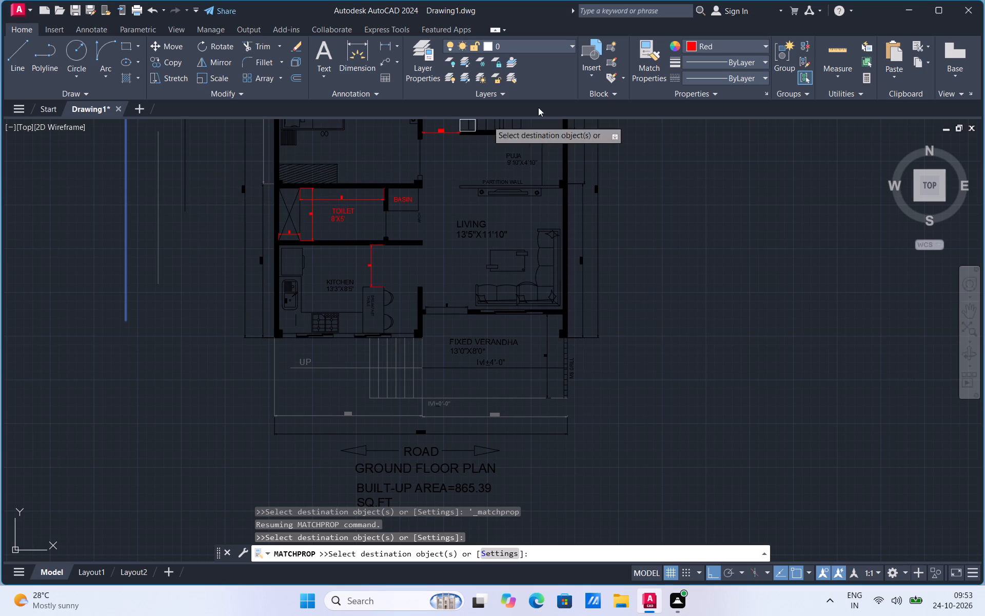
left_click(697, 48)
left_click(3, 60)
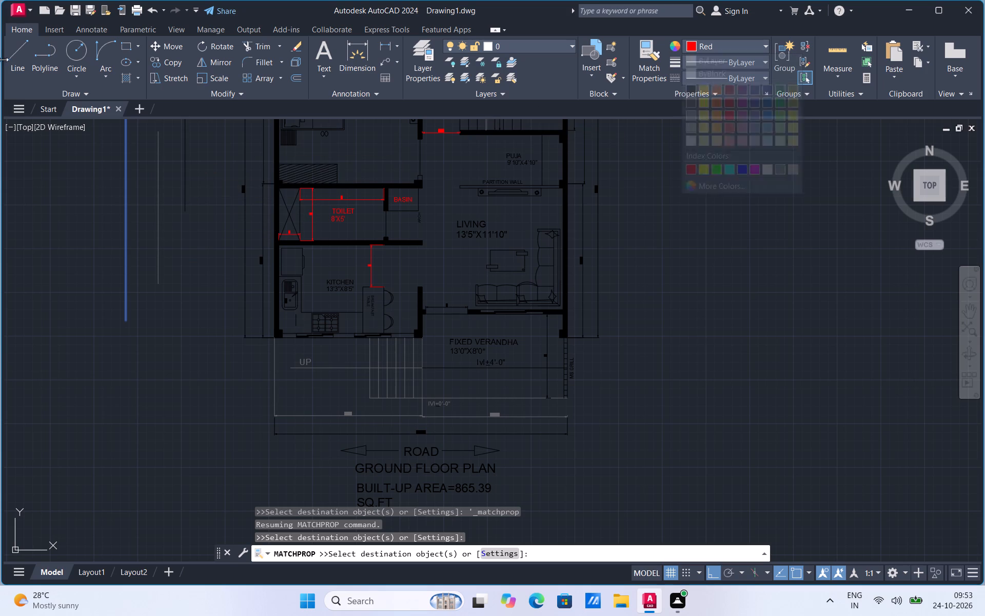
left_click_drag(96, 390, 95, 381)
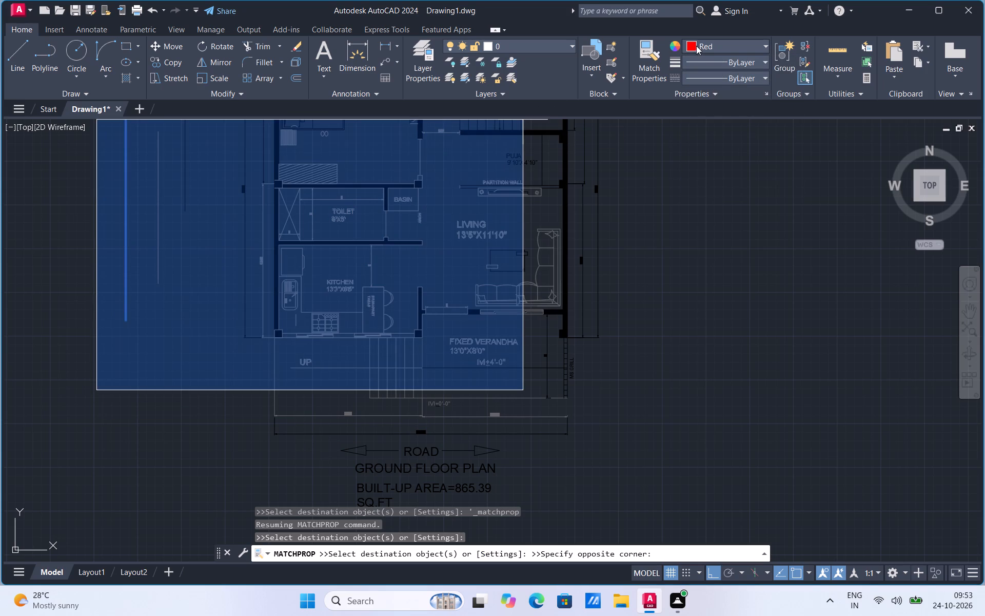
left_click(696, 46)
left_click(693, 50)
left_click(14, 61)
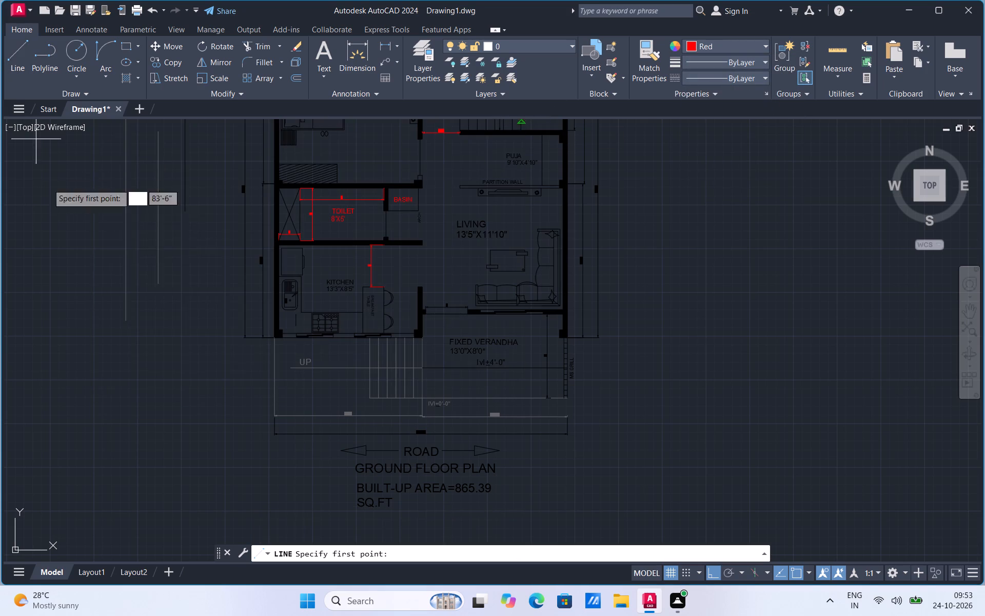
left_click_drag(95, 348, 94, 326)
left_click(78, 206)
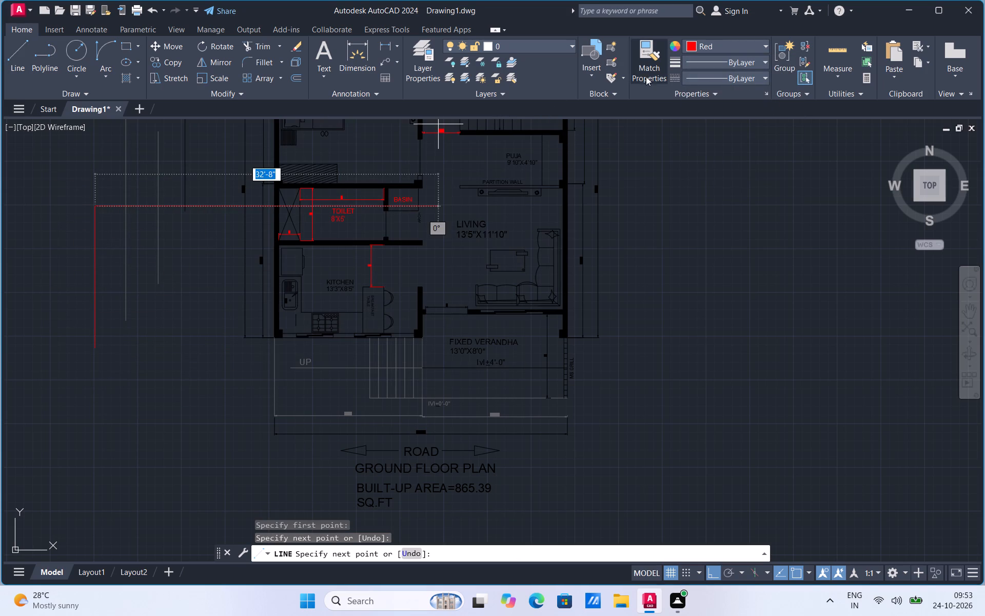
Match the red line's properties onto the 14'-1", 13'-10" and 27'-11" dimensions below the front steps and verandah.
left_click(646, 76)
left_click(96, 267)
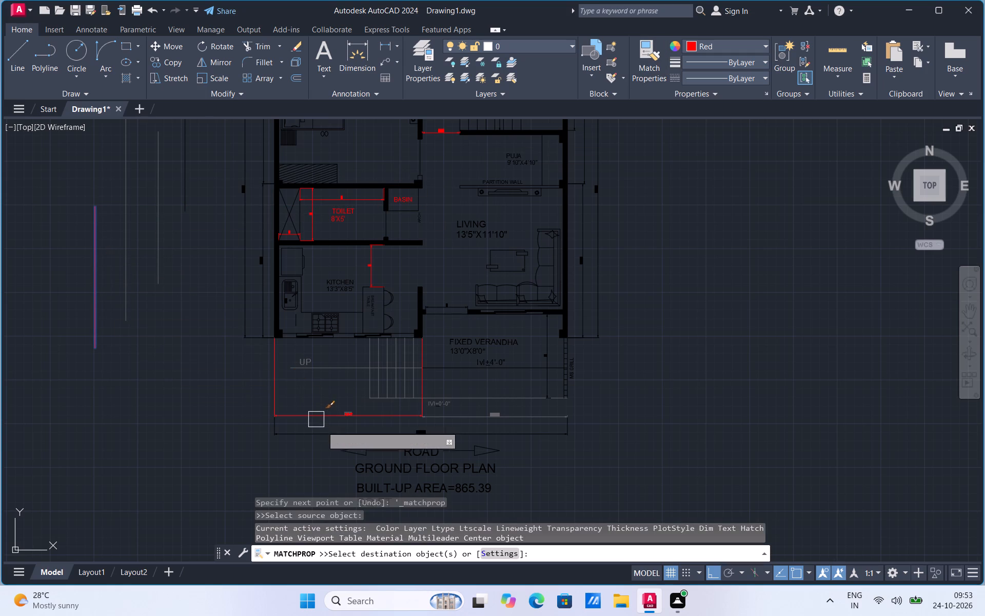
left_click(349, 420)
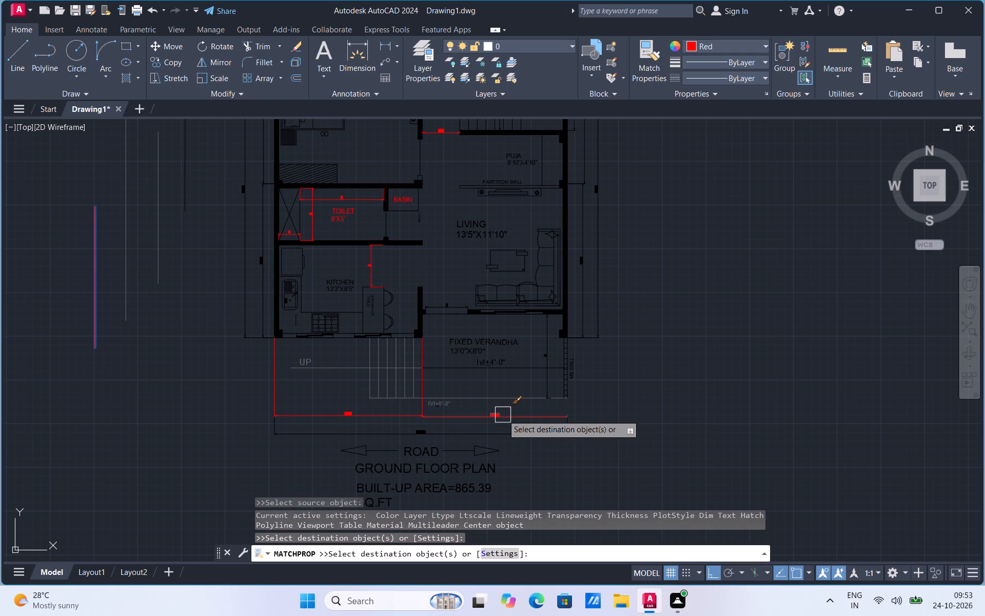
scroll(503, 415, "up", 1)
left_click(505, 415)
scroll(701, 443, "down", 2)
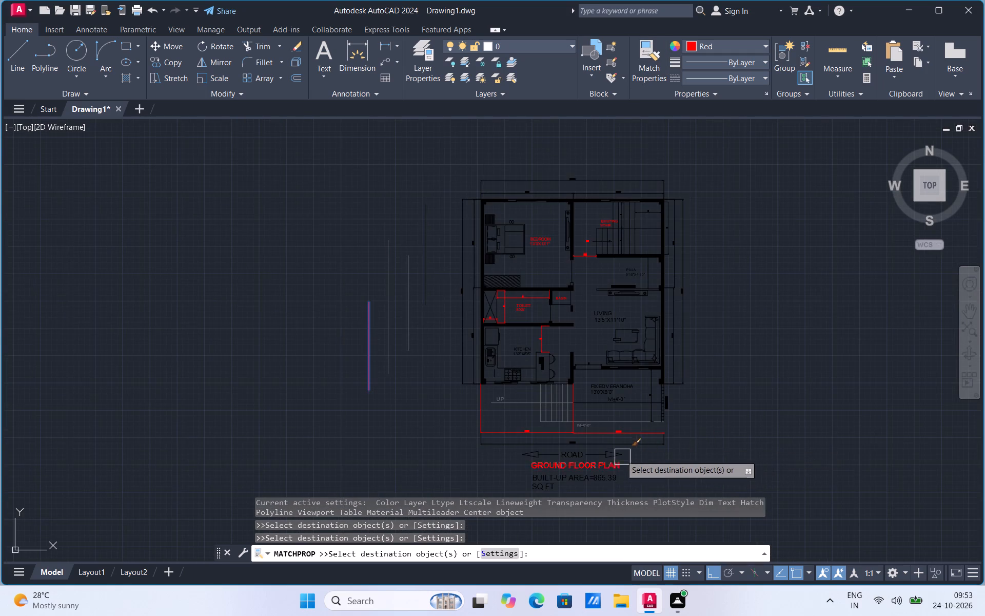
scroll(618, 449, "up", 1)
left_click(620, 442)
Match red onto the plan's west-side overall, lower and upper dimensions and the 27'-11" and 14'-1" dimensions above the bedroom side.
left_click(373, 211)
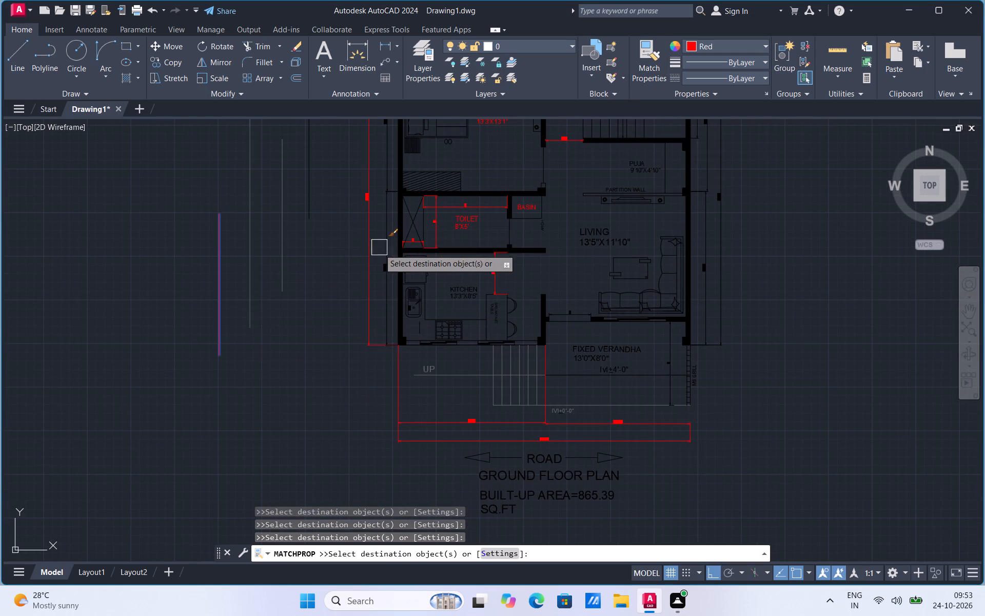
left_click(380, 252)
scroll(316, 436, "down", 1)
scroll(339, 234, "up", 2)
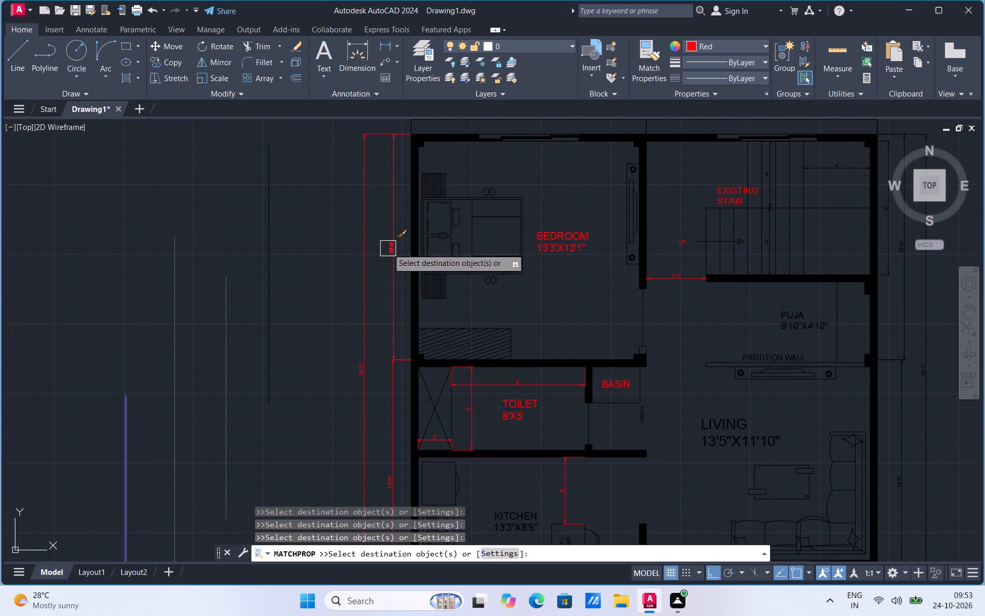
left_click(388, 248)
scroll(349, 344, "down", 2)
left_click(460, 239)
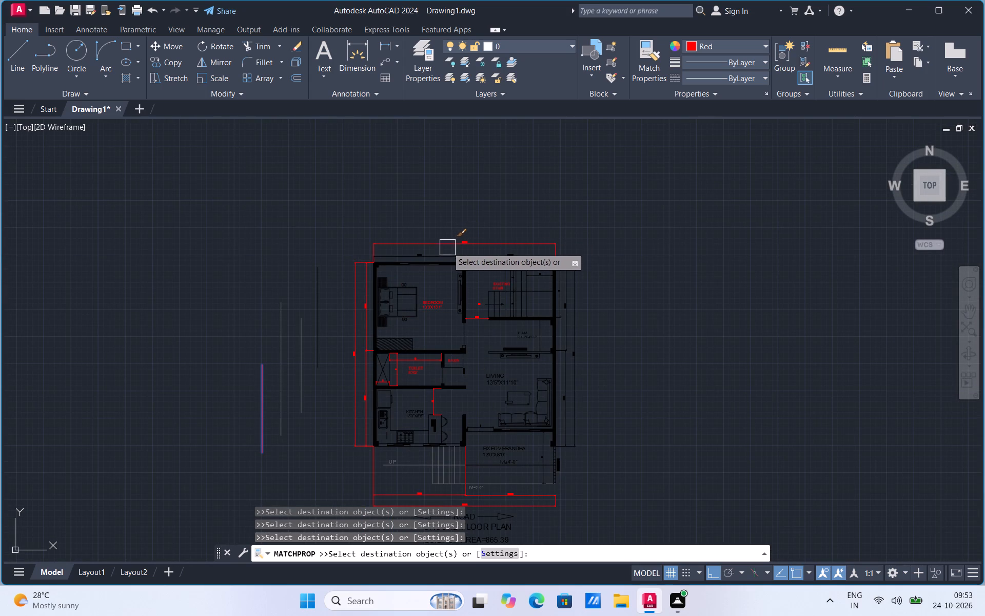
left_click(446, 249)
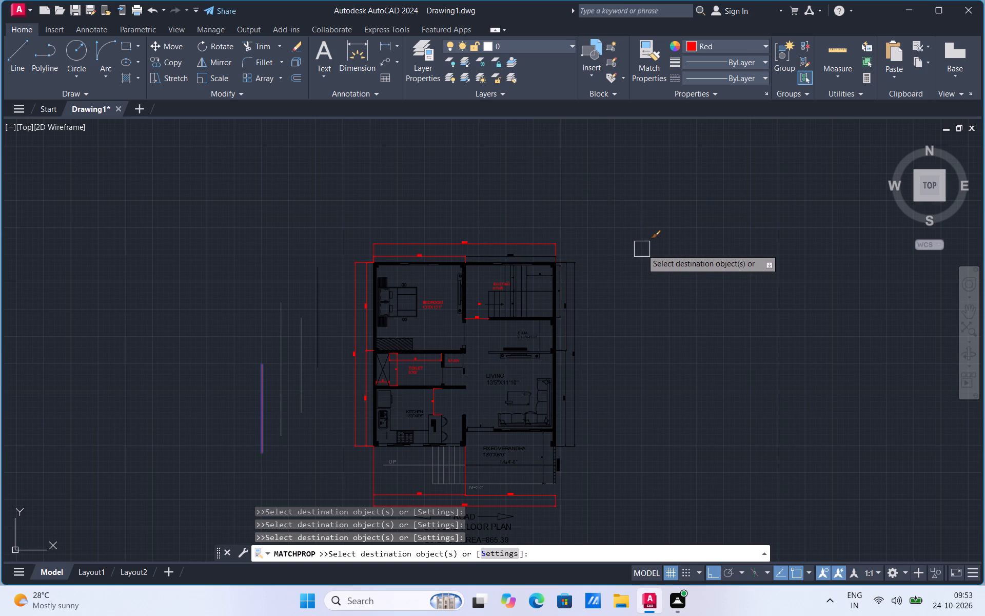
Match red onto the east-side 28'-2" and 13'-6" dimensions, the existing stair's outer depth dimension and the 13'-10" dimension above it.
scroll(569, 282, "up", 3)
left_click(594, 235)
left_click(557, 285)
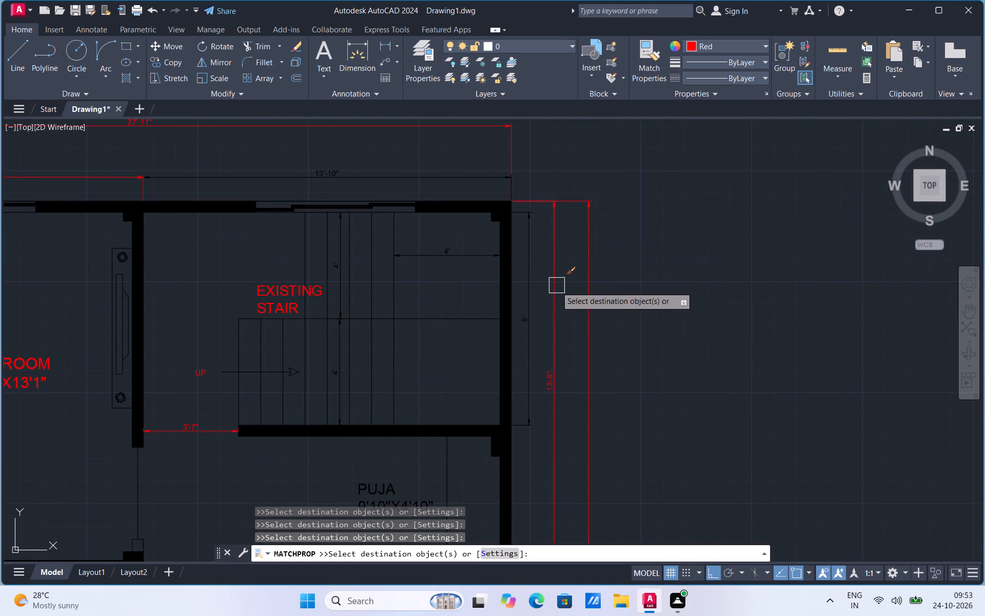
left_click(537, 312)
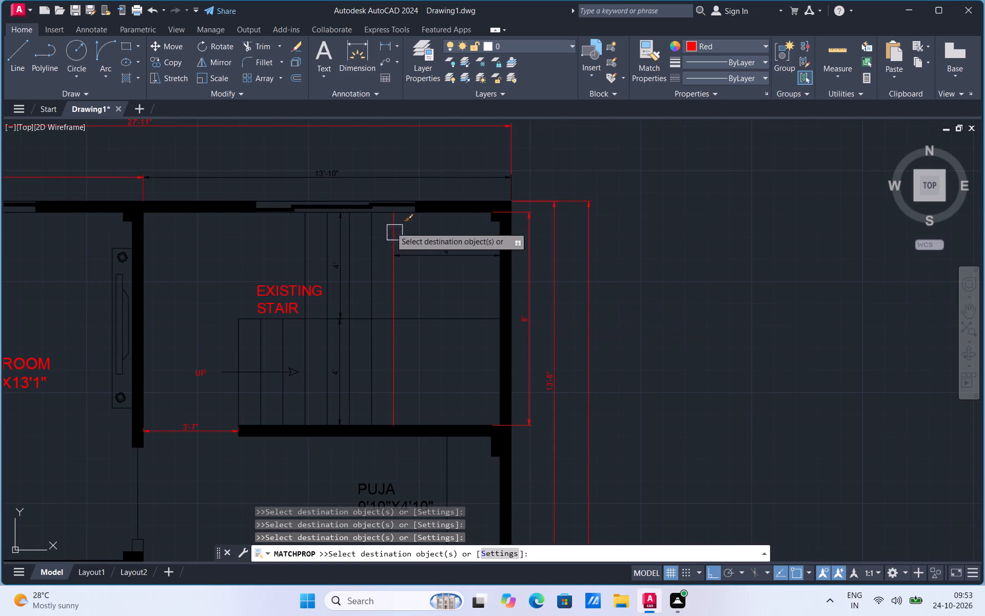
left_click(378, 172)
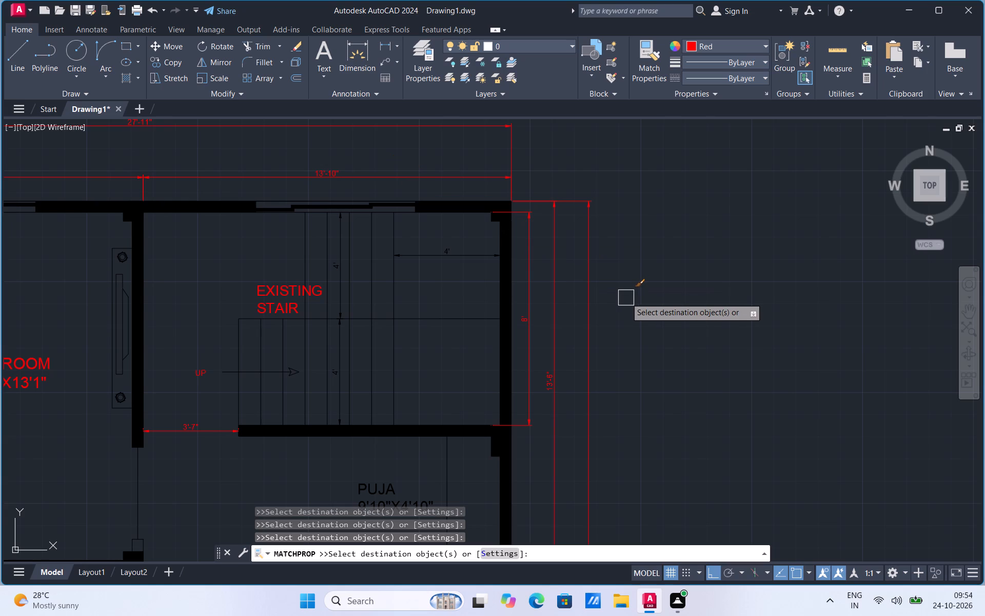
Match red onto the living room's 4' door dimension, the verandah's 8' dimension and the east-side 14'-8" dimension.
scroll(634, 249, "down", 2)
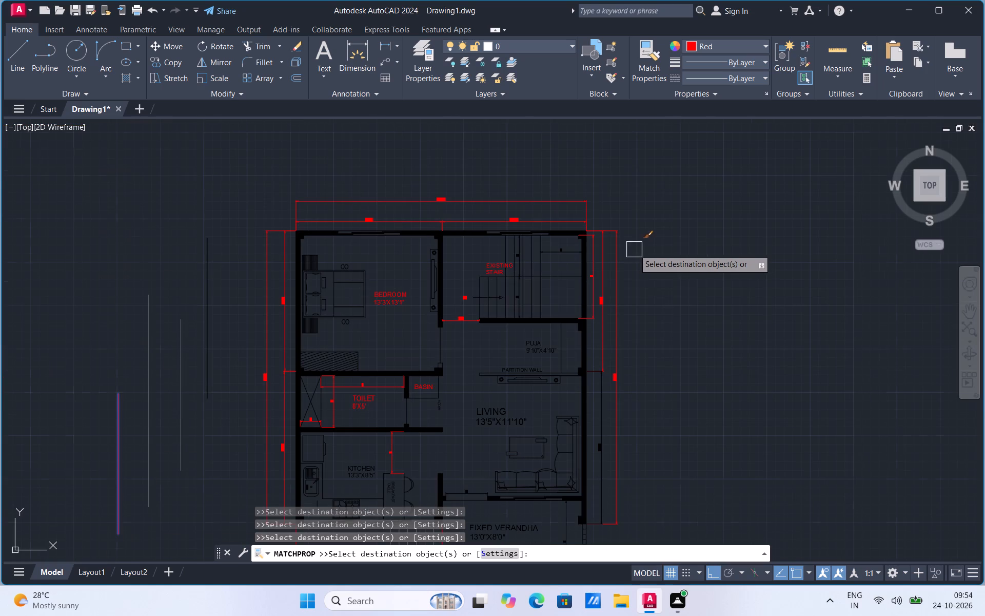
scroll(505, 345, "up", 1)
scroll(485, 262, "down", 1)
scroll(549, 320, "up", 2)
scroll(538, 291, "down", 2)
scroll(550, 442, "up", 2)
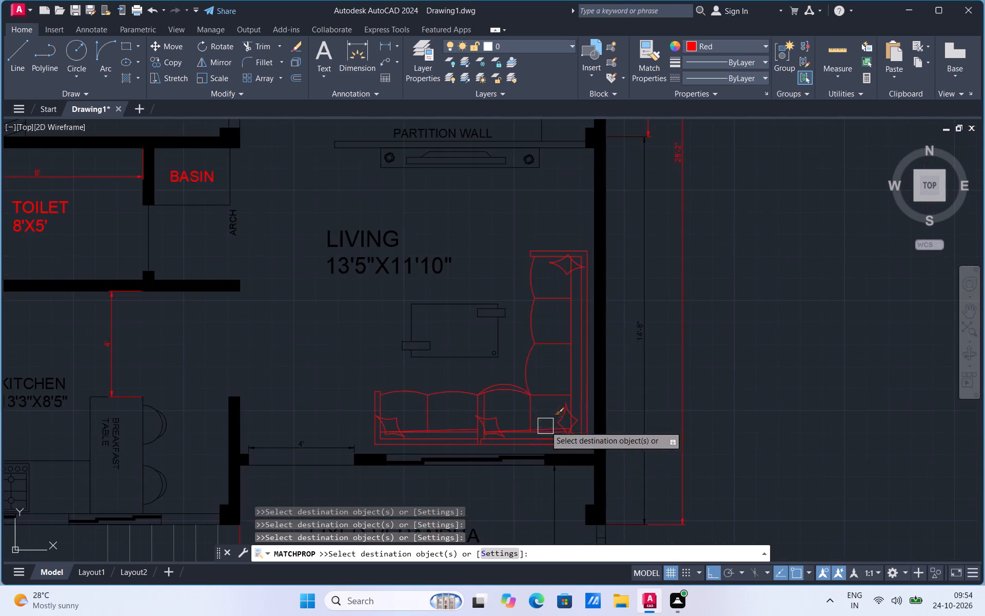
scroll(503, 322, "down", 2)
scroll(418, 390, "up", 2)
left_click(427, 342)
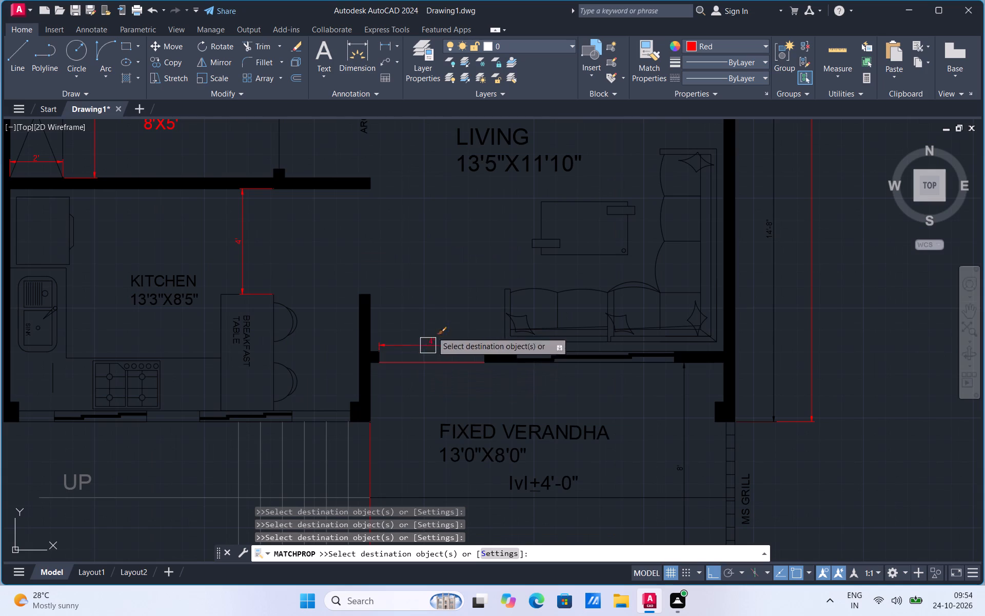
scroll(446, 292, "down", 2)
scroll(442, 393, "up", 2)
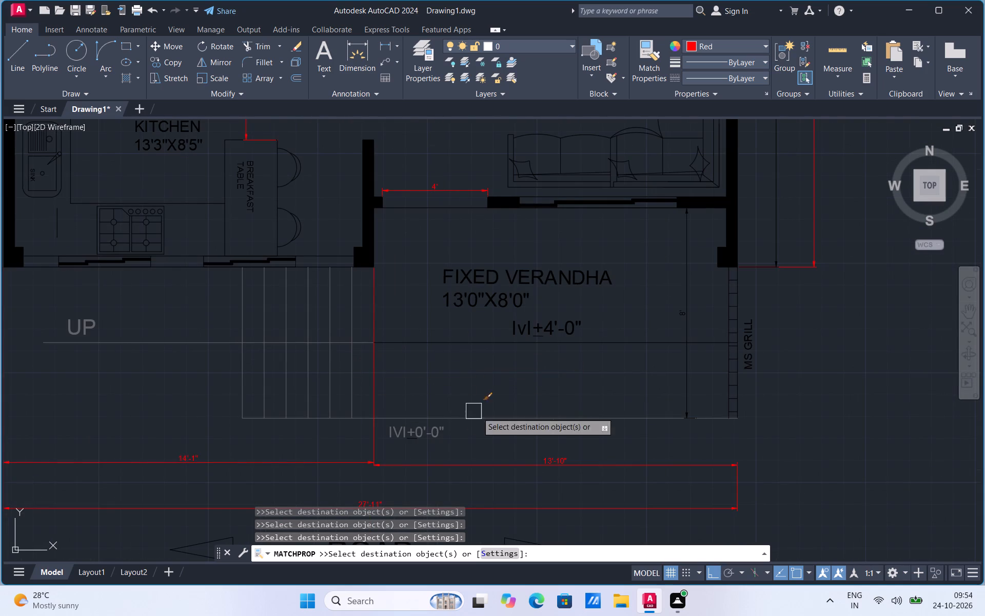
left_click(685, 319)
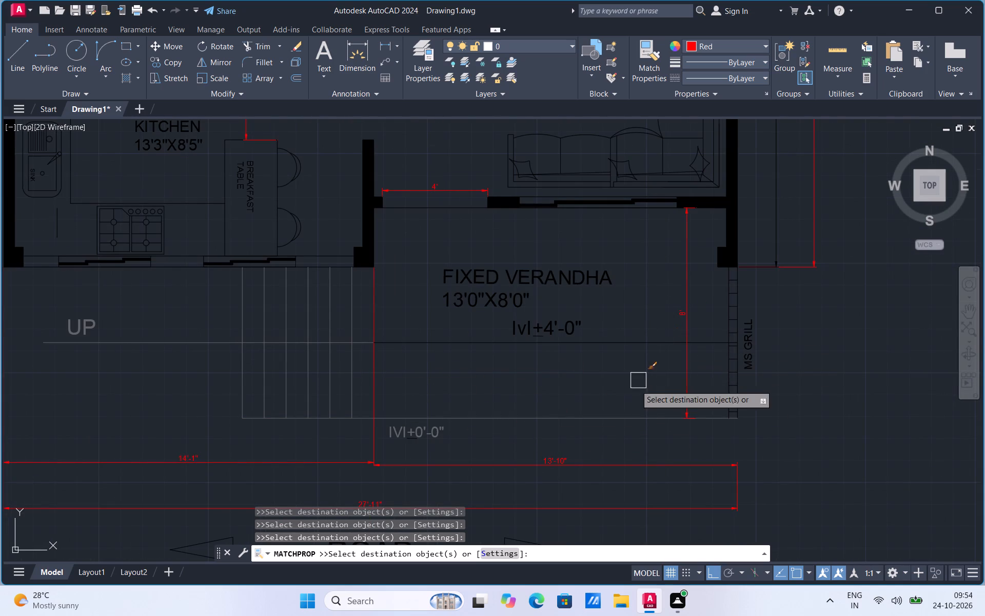
scroll(600, 419, "down", 2)
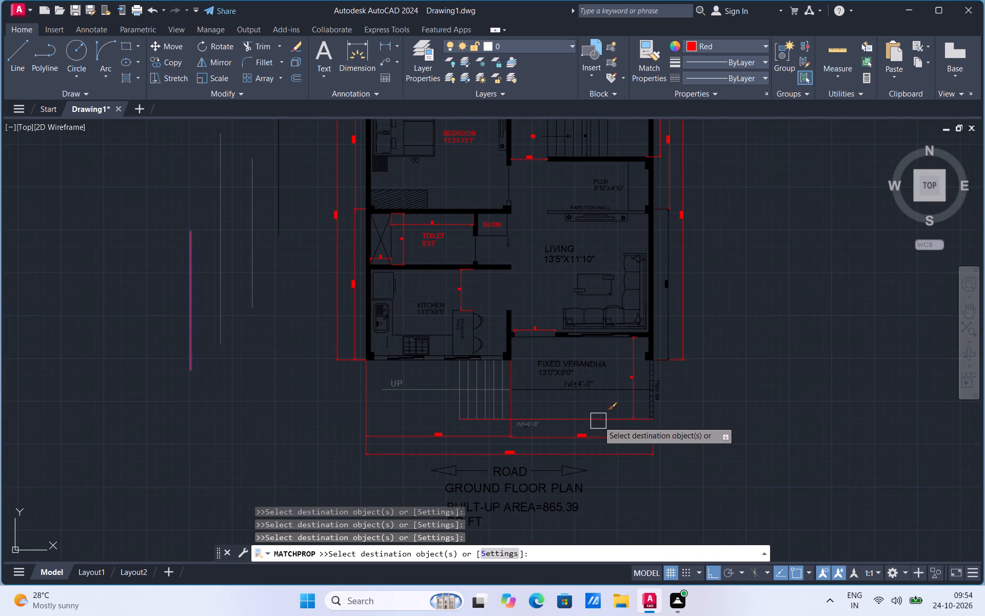
left_click(663, 303)
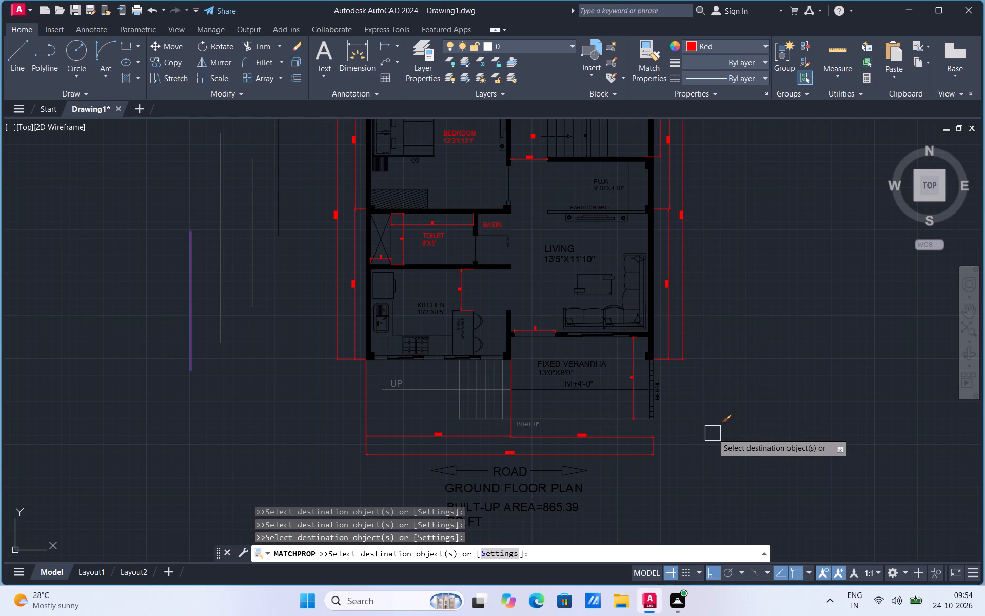
Set the current colour back to gray 99,100,102.
scroll(471, 248, "up", 1)
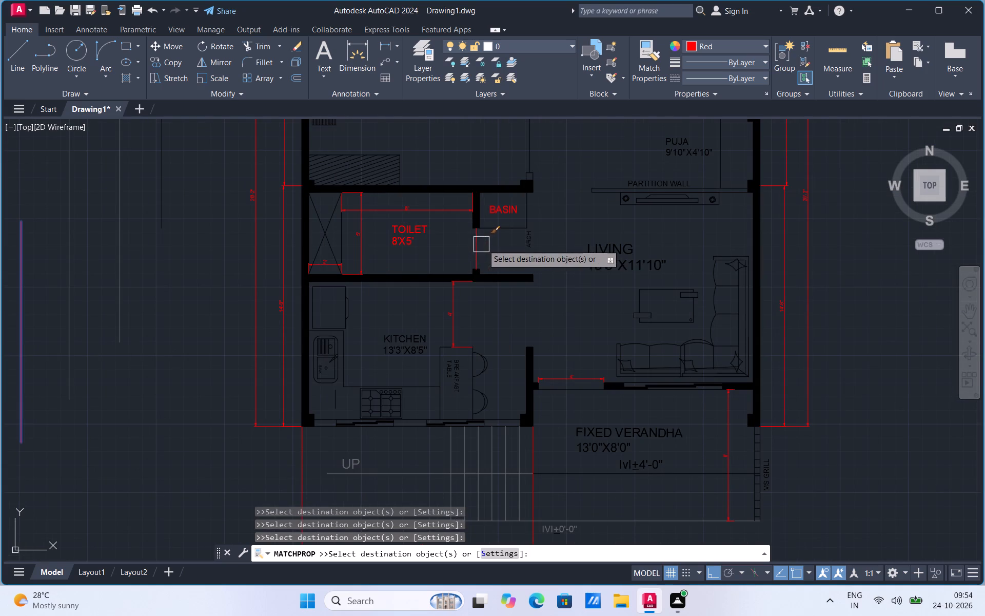
scroll(551, 273, "down", 1)
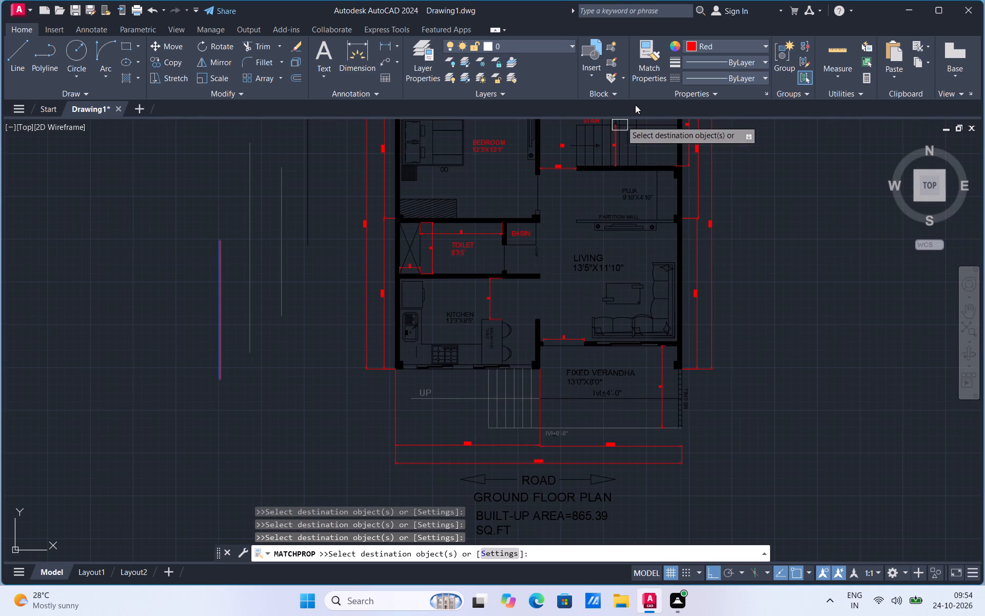
left_click(691, 45)
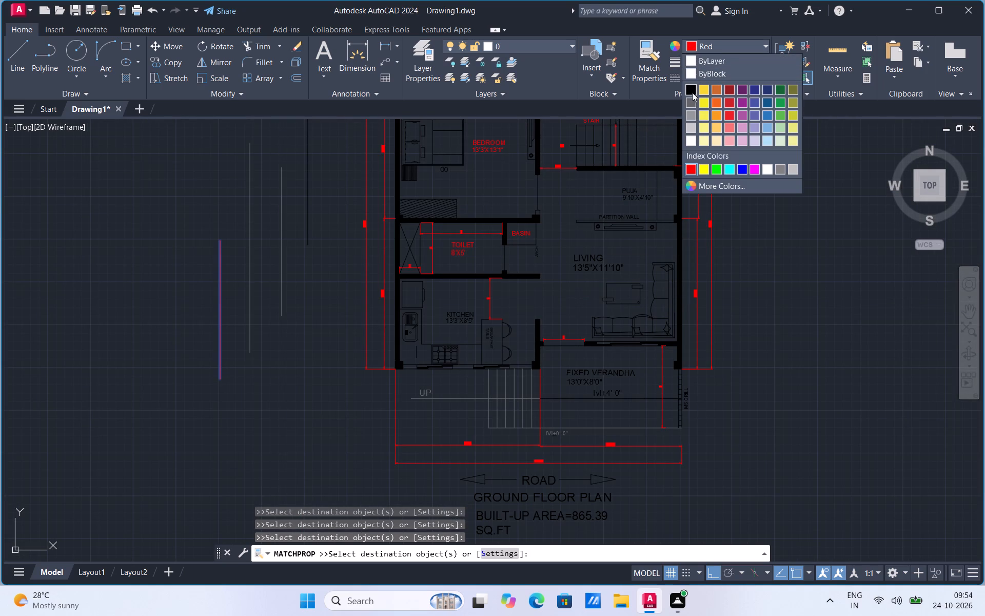
left_click(693, 114)
left_click(691, 47)
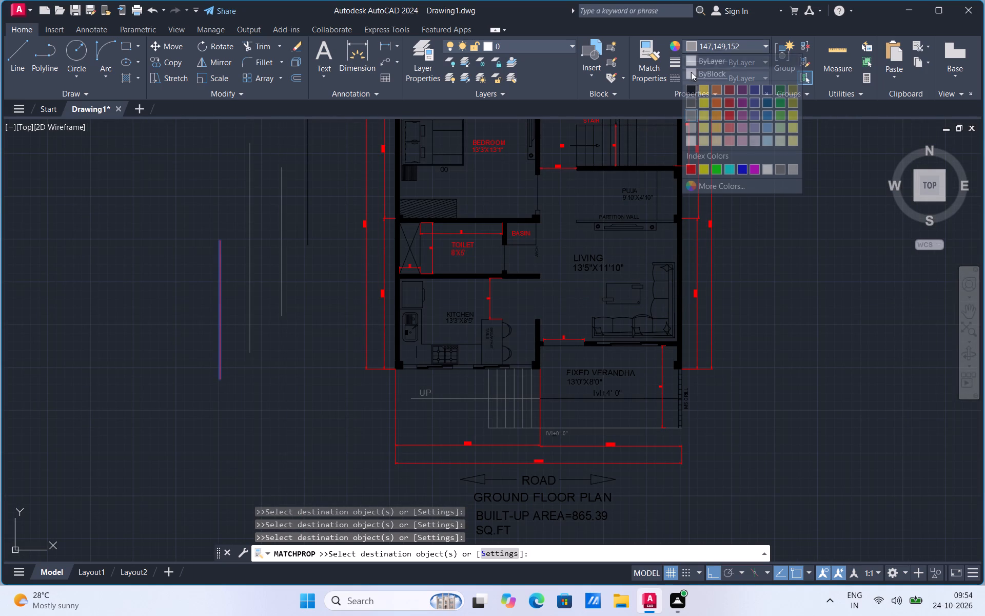
left_click(690, 100)
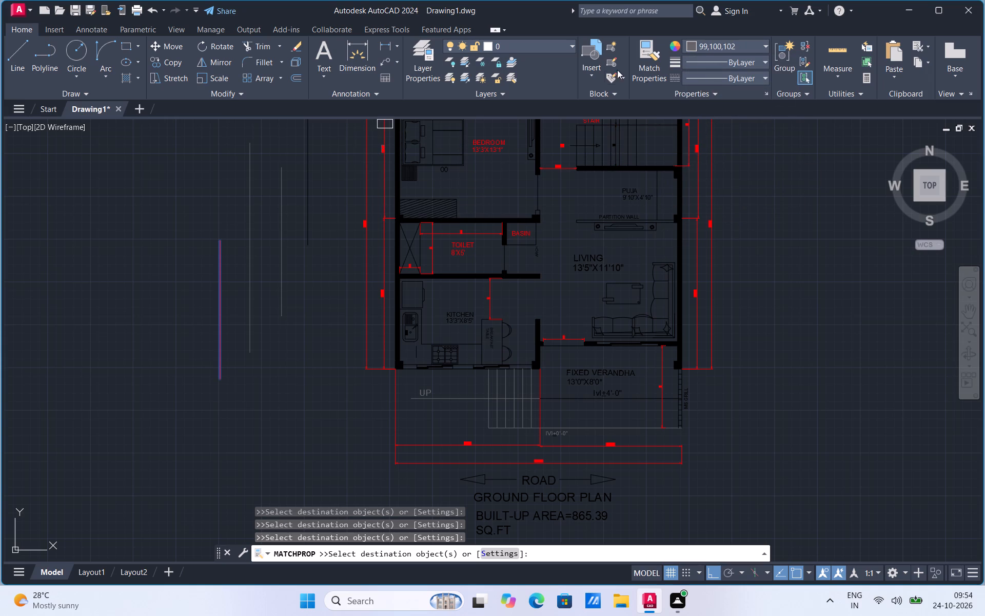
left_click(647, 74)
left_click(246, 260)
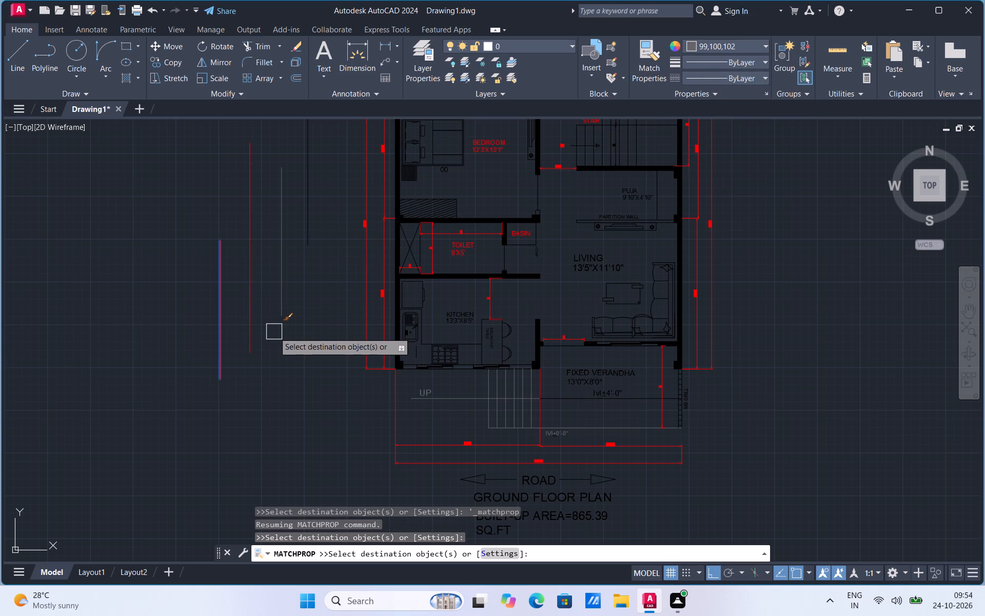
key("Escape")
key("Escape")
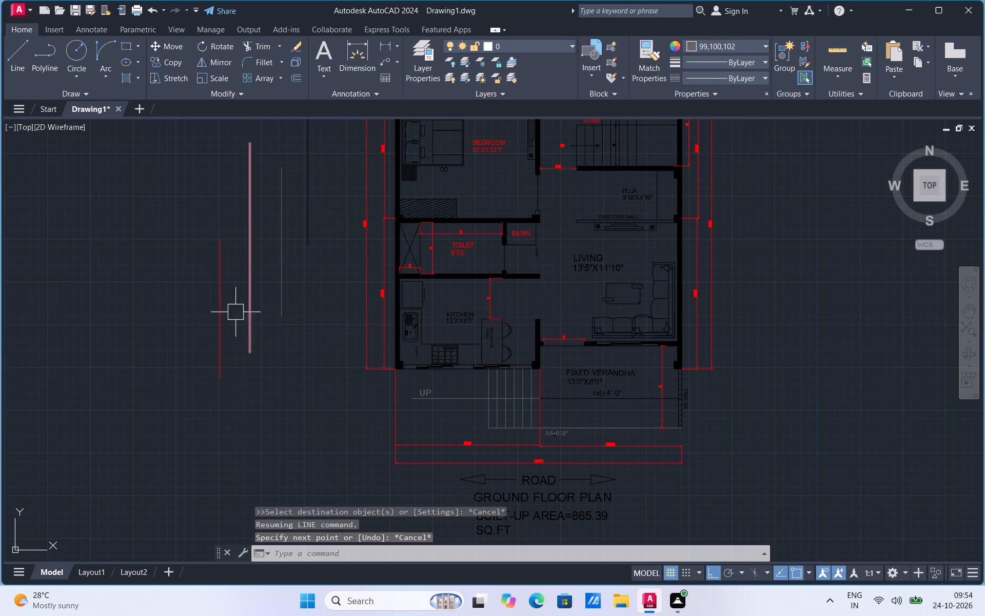
Erase the two red vertical reference lines beside the plan.
left_click(251, 271)
left_click(218, 307)
key("Delete")
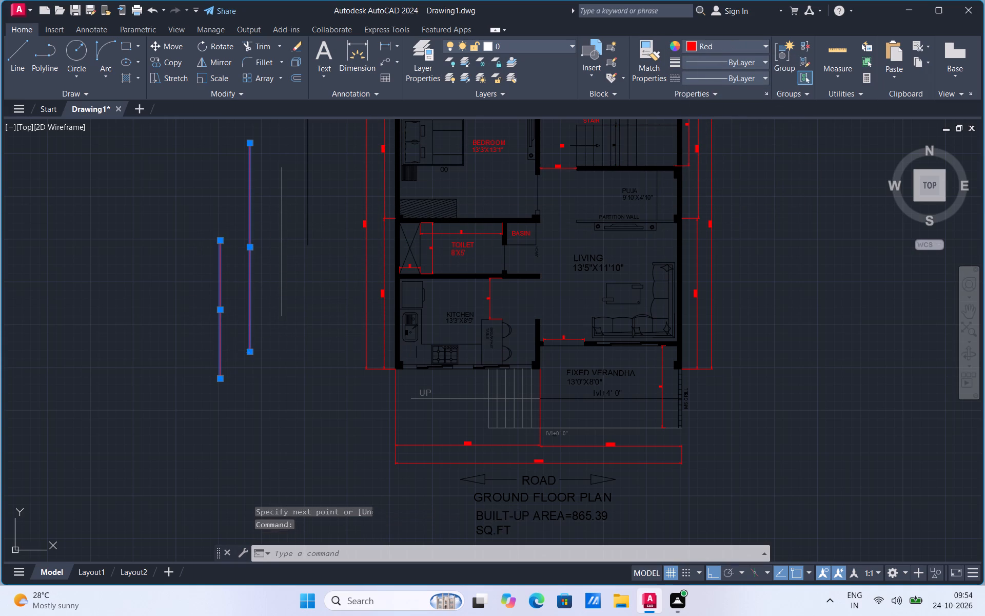
Match the gray reference line's properties onto the long horizontal line crossing the fixed verandah.
left_click(651, 68)
left_click(273, 255)
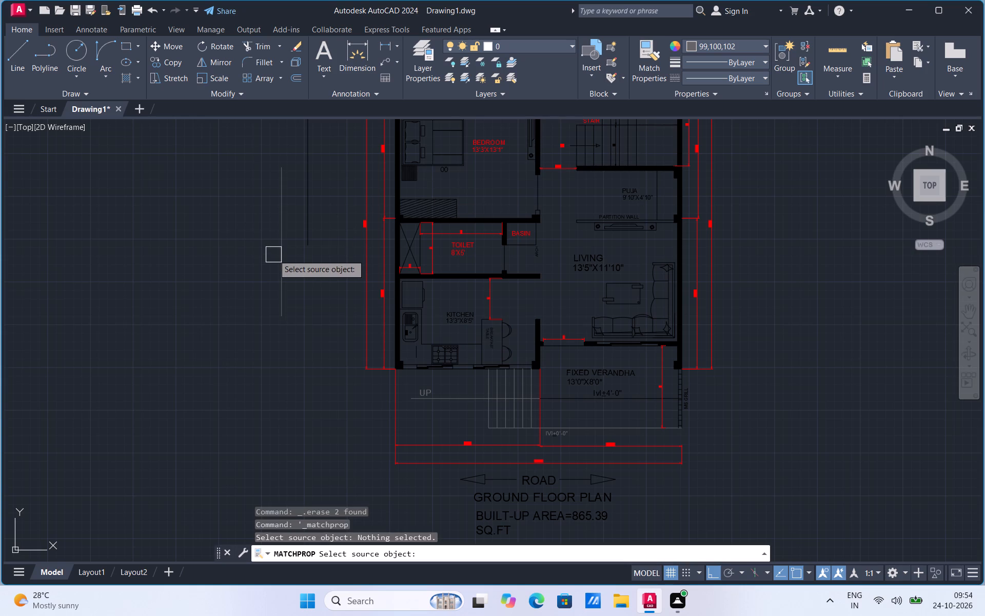
left_click(284, 269)
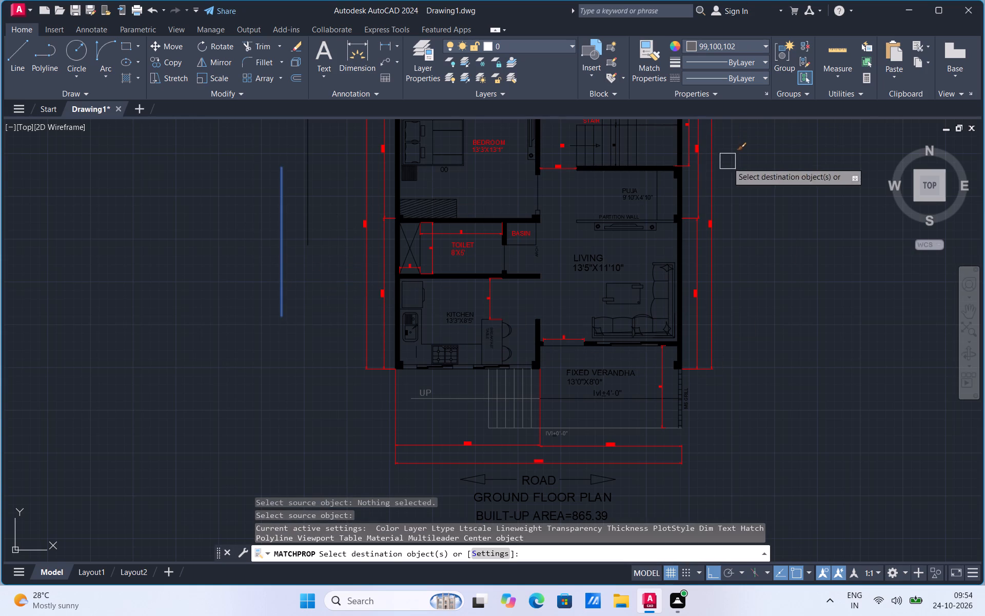
scroll(557, 413, "up", 2)
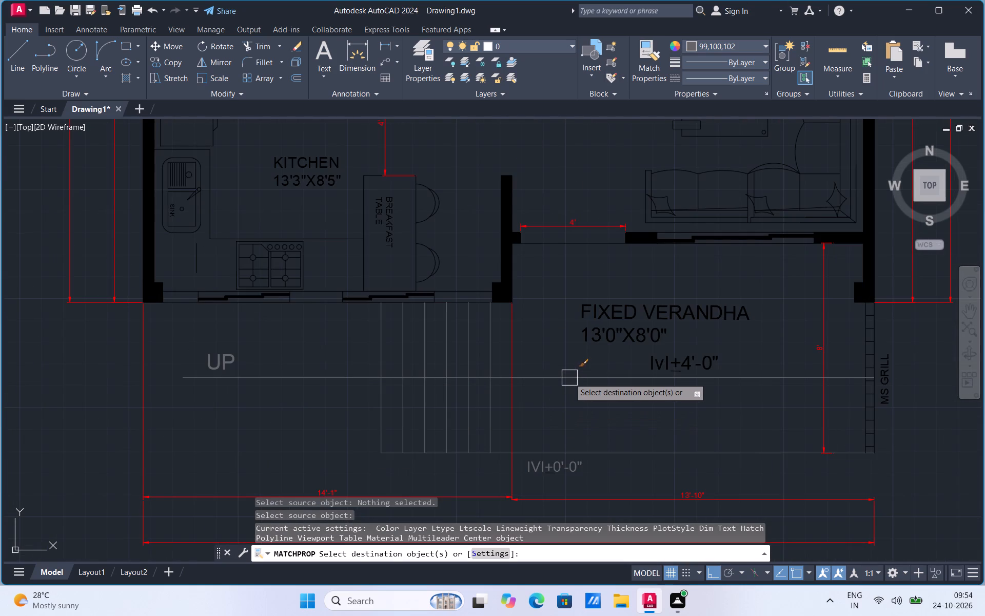
left_click(569, 378)
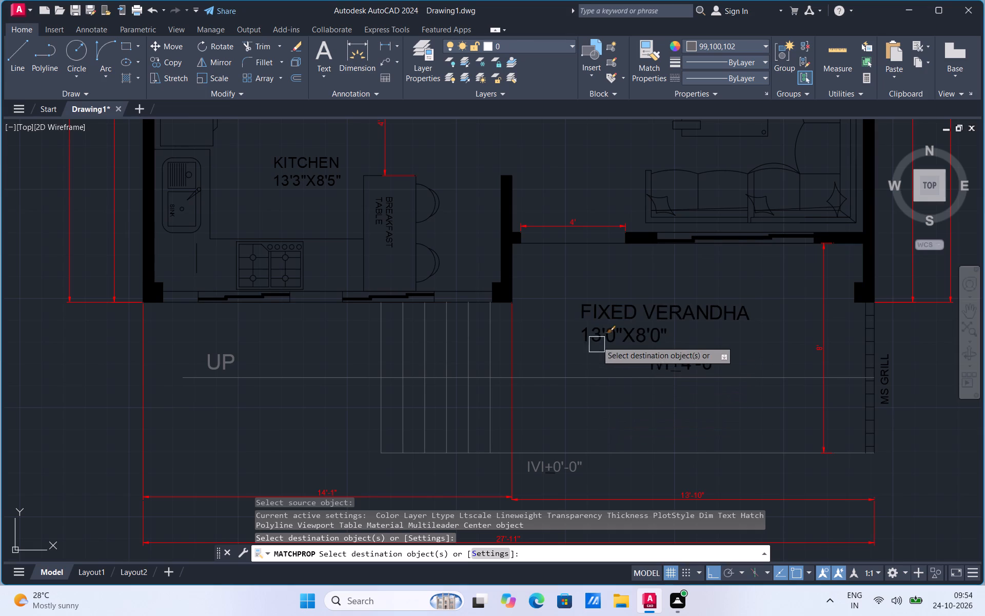
Set the current colour to red.
scroll(596, 376, "down", 1)
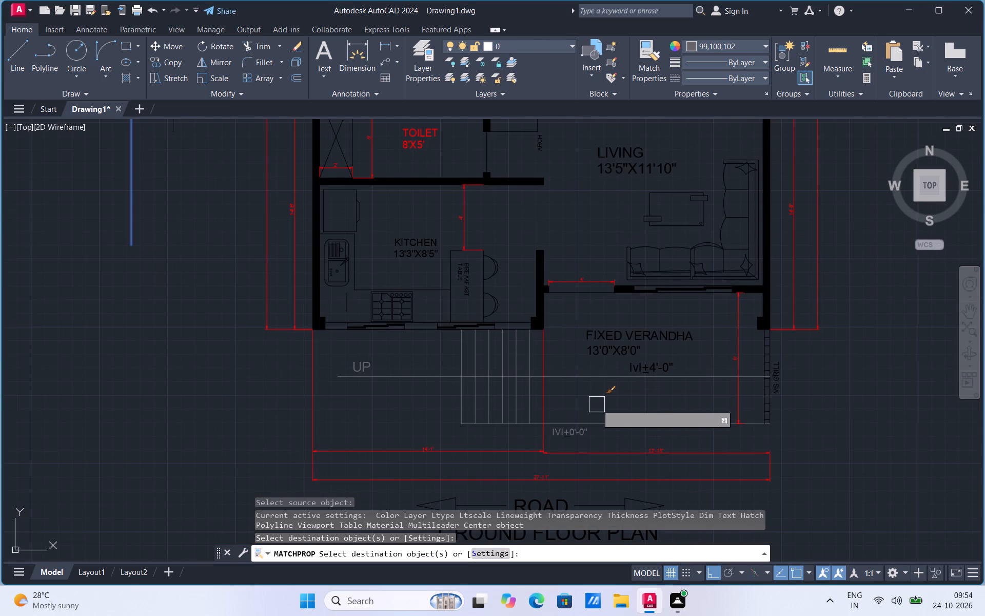
scroll(597, 405, "down", 2)
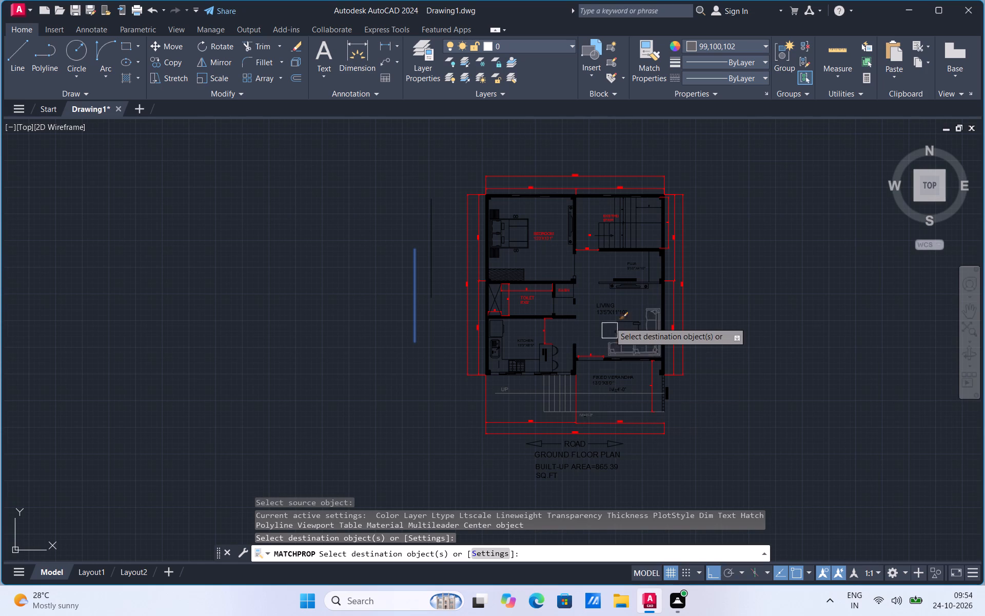
scroll(641, 240, "up", 2)
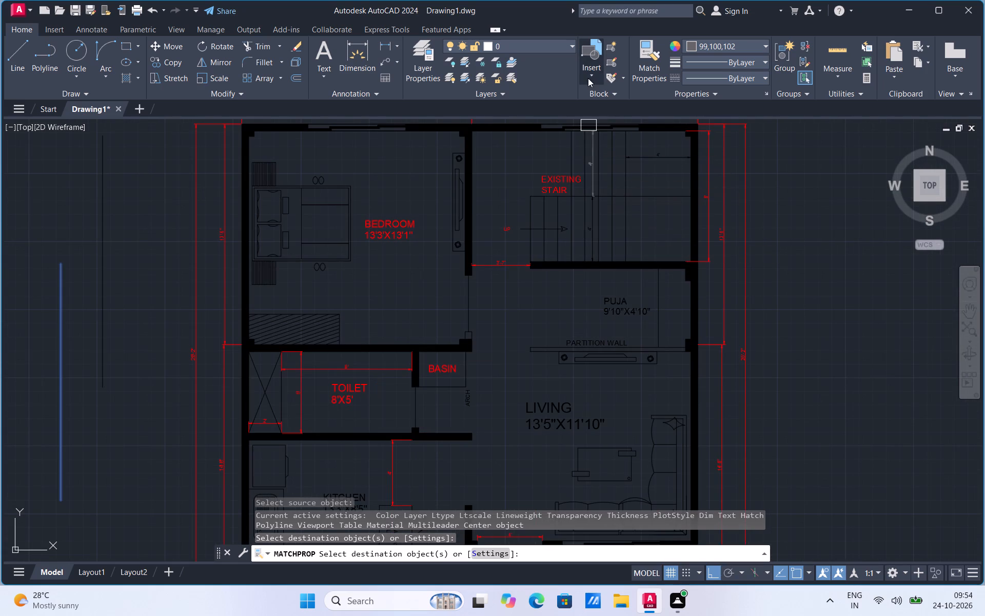
left_click(659, 76)
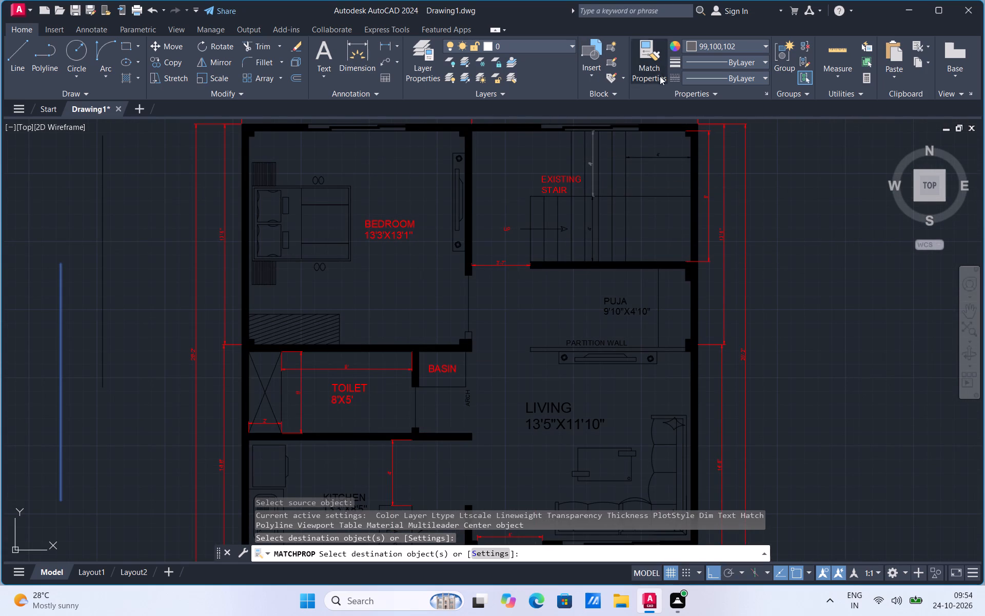
left_click(695, 43)
left_click(687, 165)
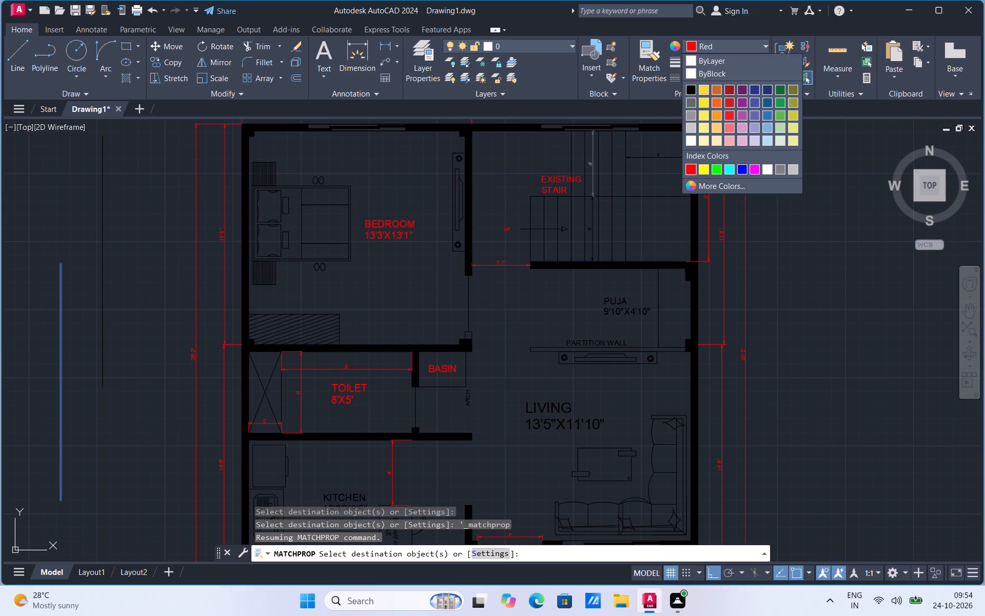
Match the gray reference properties onto the EXISTING STAIR label.
left_click(647, 64)
left_click(557, 179)
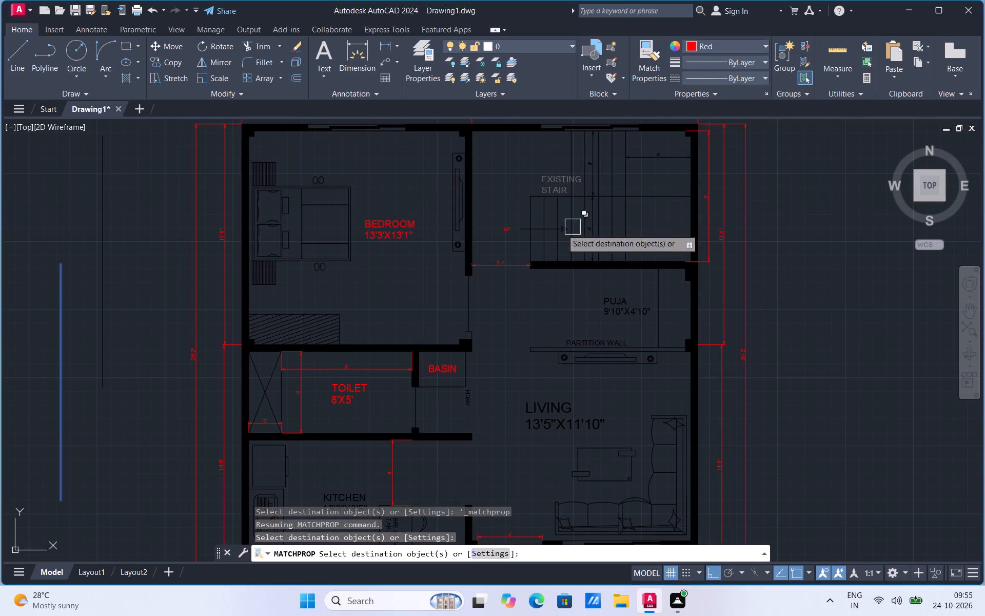
Draw a red vertical reference line about 10'-2" long between the two reference lines west of the plan.
left_click(13, 41)
left_click_drag(92, 393, 91, 357)
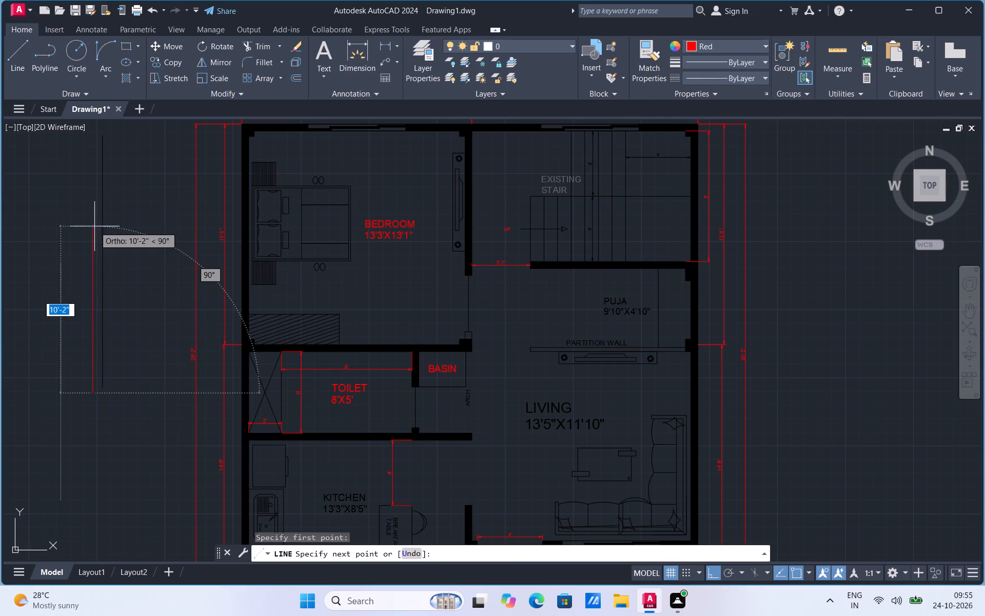
left_click(94, 226)
Match the red reference line onto the circles and rotated squares of the upper speaker symbol on the bedroom's TV unit.
left_click(644, 73)
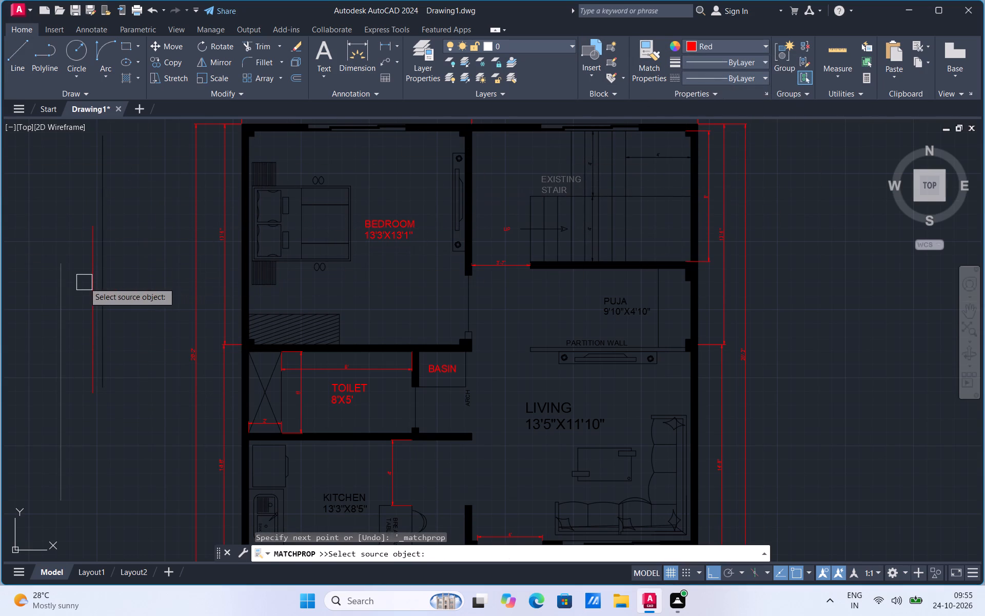
left_click(88, 277)
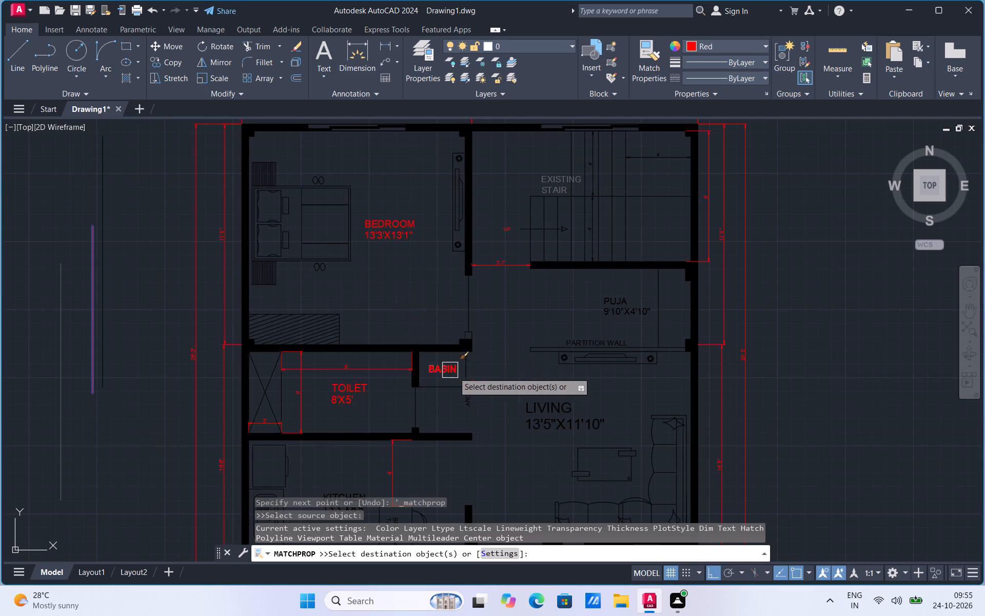
scroll(449, 163, "up", 5)
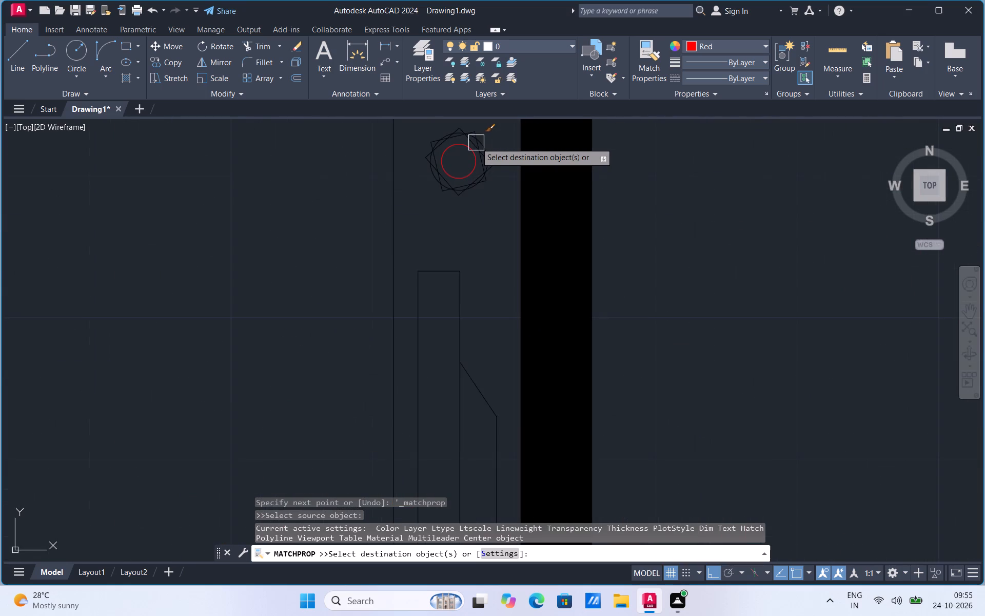
scroll(476, 143, "up", 2)
left_click(489, 142)
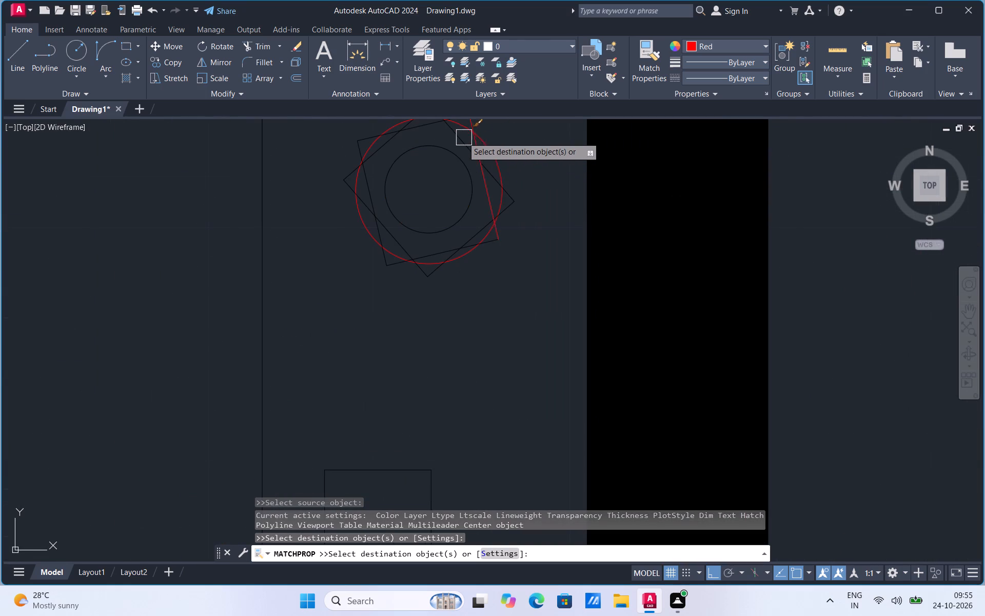
left_click(462, 135)
left_click(451, 156)
left_click(440, 251)
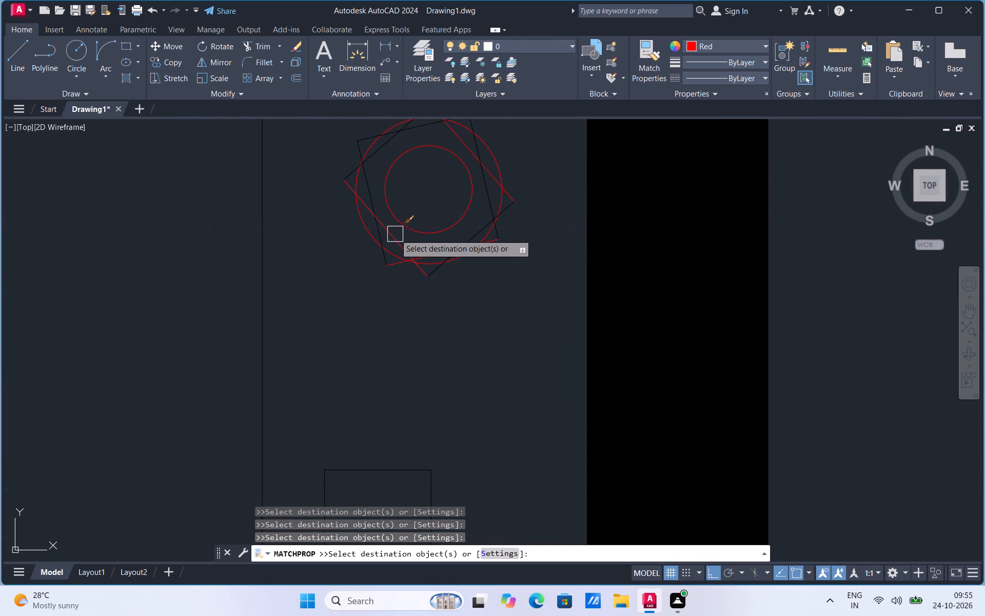
left_click(395, 234)
left_click(370, 189)
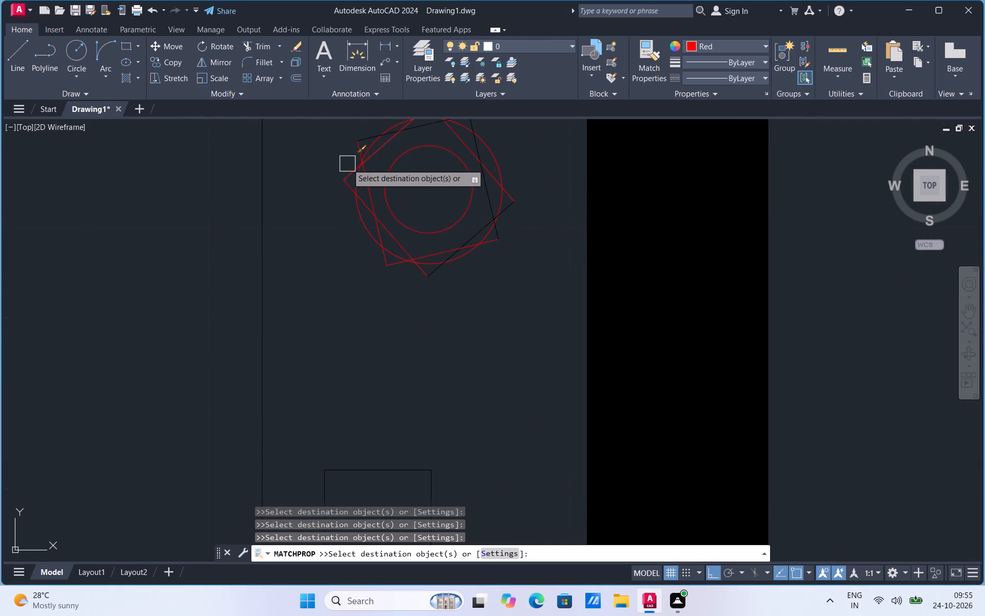
scroll(347, 164, "up", 2)
scroll(347, 164, "down", 1)
left_click(348, 179)
left_click(577, 219)
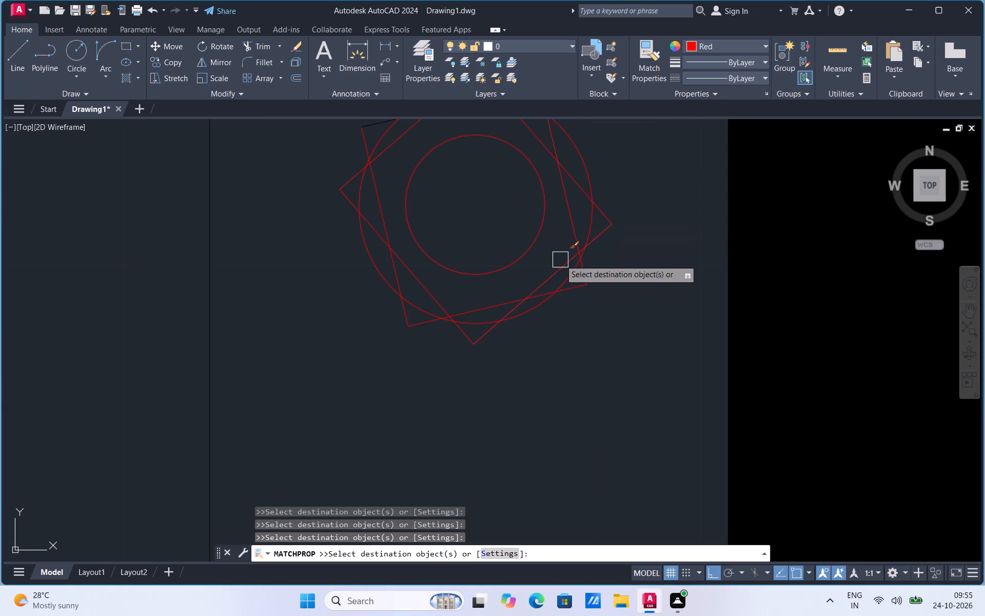
left_click(562, 260)
scroll(541, 393, "up", 1)
scroll(540, 396, "down", 1)
scroll(464, 378, "down", 3)
scroll(455, 309, "up", 2)
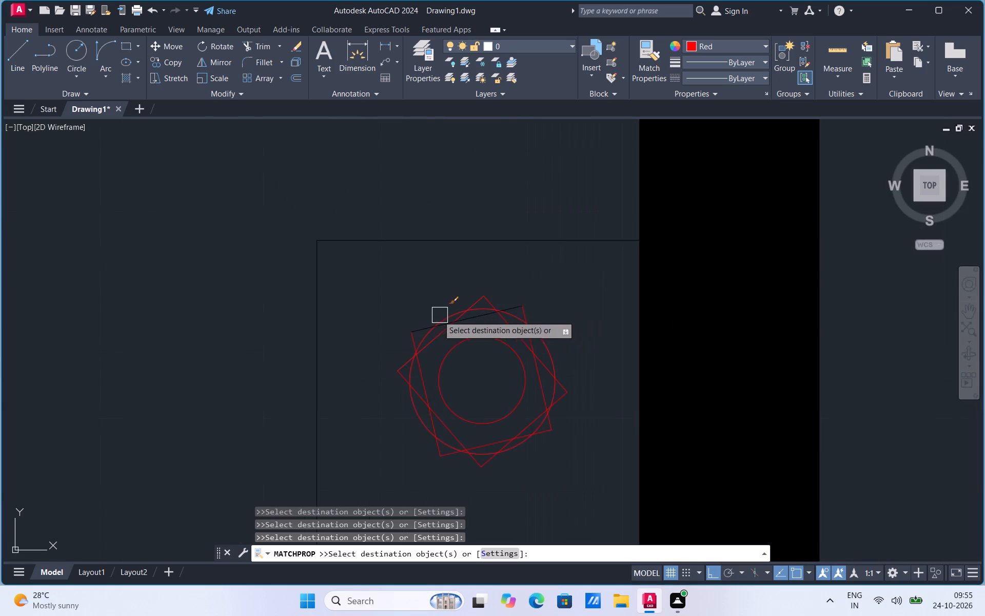
scroll(427, 318, "up", 2)
left_click(406, 343)
scroll(453, 225, "down", 8)
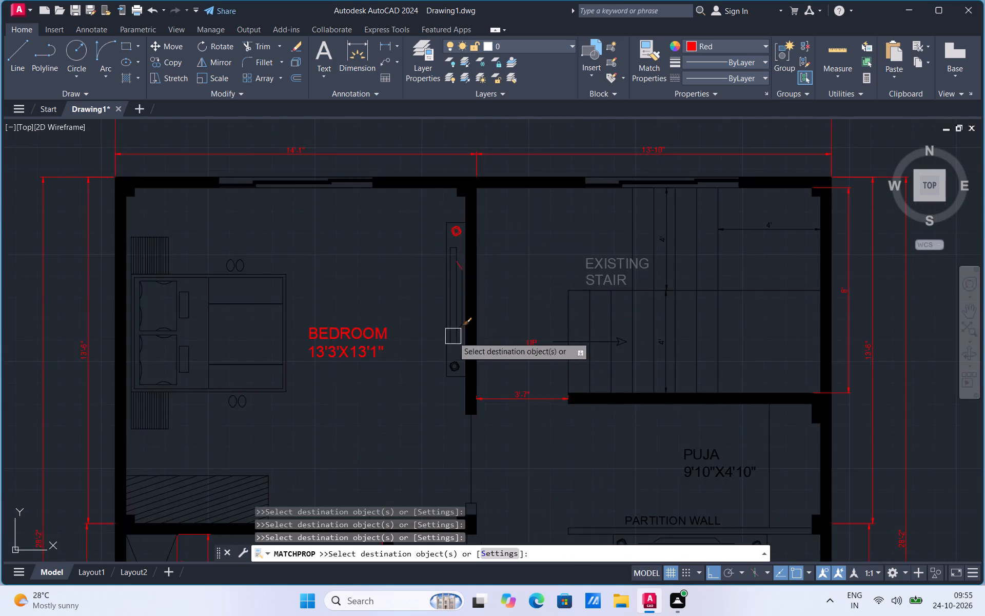
Match red onto the circles and rotated squares of the lower speaker symbol on the bedroom's TV unit.
scroll(453, 337, "up", 3)
scroll(467, 469, "up", 3)
left_click(470, 381)
left_click(465, 385)
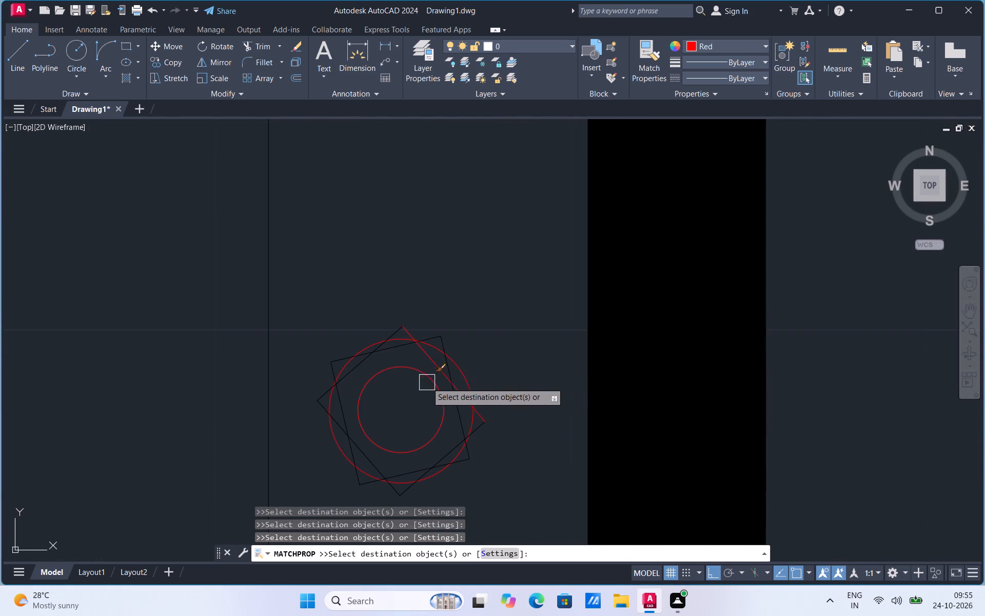
left_click(422, 369)
left_click(390, 350)
left_click(352, 367)
left_click(343, 411)
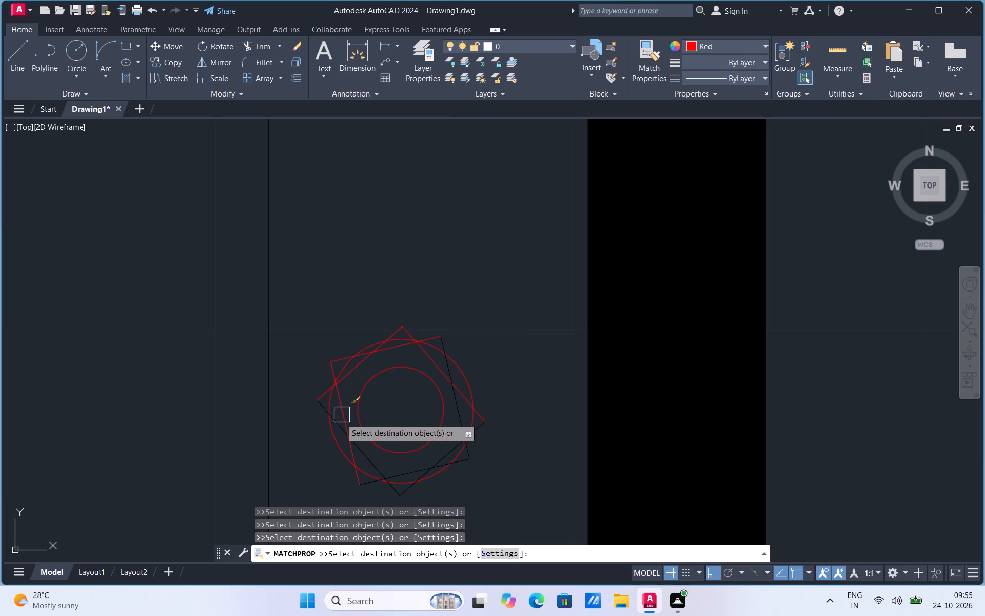
left_click(339, 421)
scroll(334, 403, "up", 2)
scroll(334, 403, "down", 1)
left_click(331, 431)
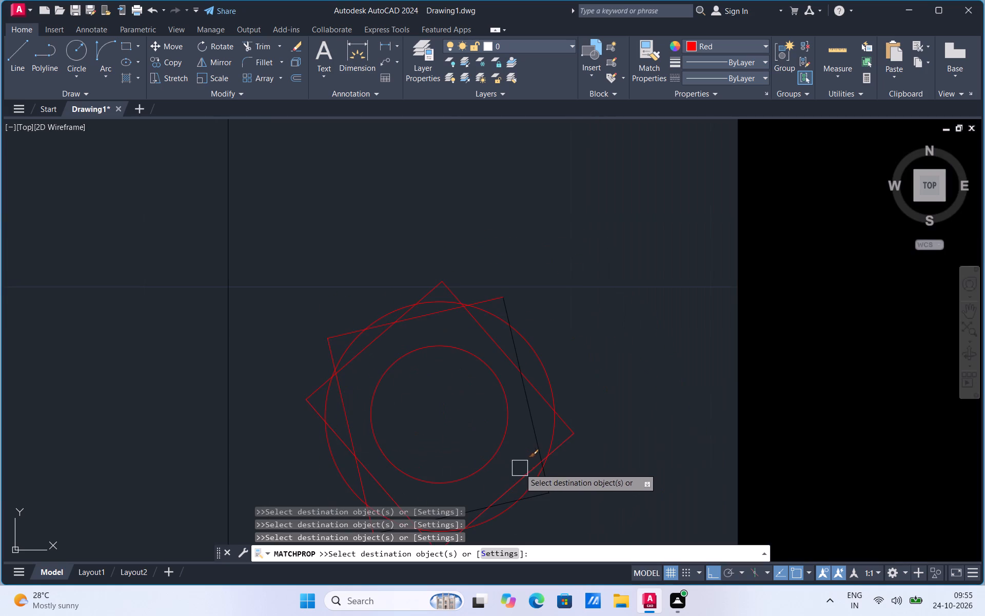
left_click(519, 470)
left_click(533, 432)
left_click(537, 502)
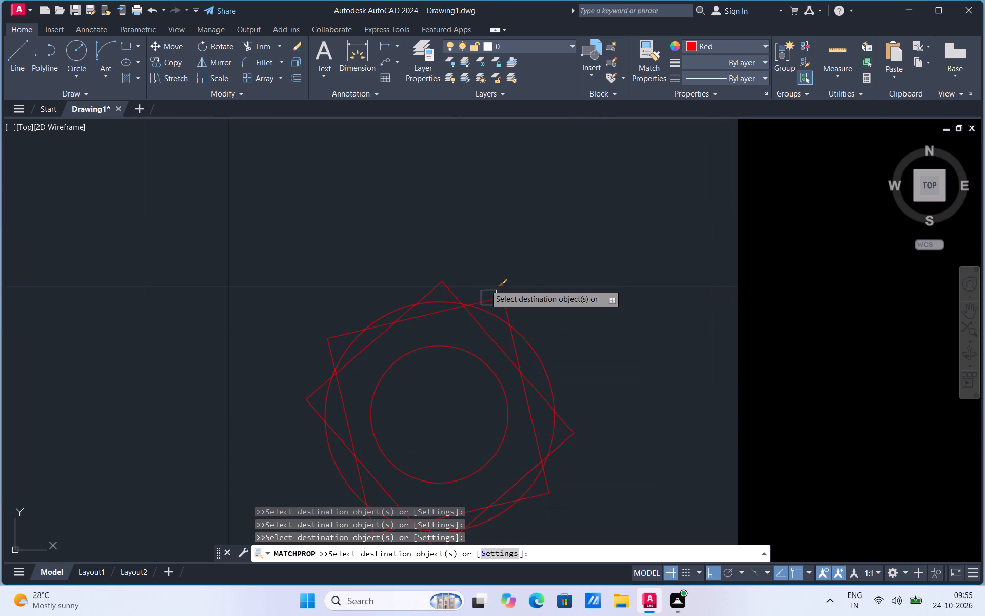
Match red onto one square side and the grouped circles of the west speaker symbol below the partition wall.
scroll(481, 267, "up", 1)
scroll(481, 267, "down", 8)
scroll(669, 454, "up", 5)
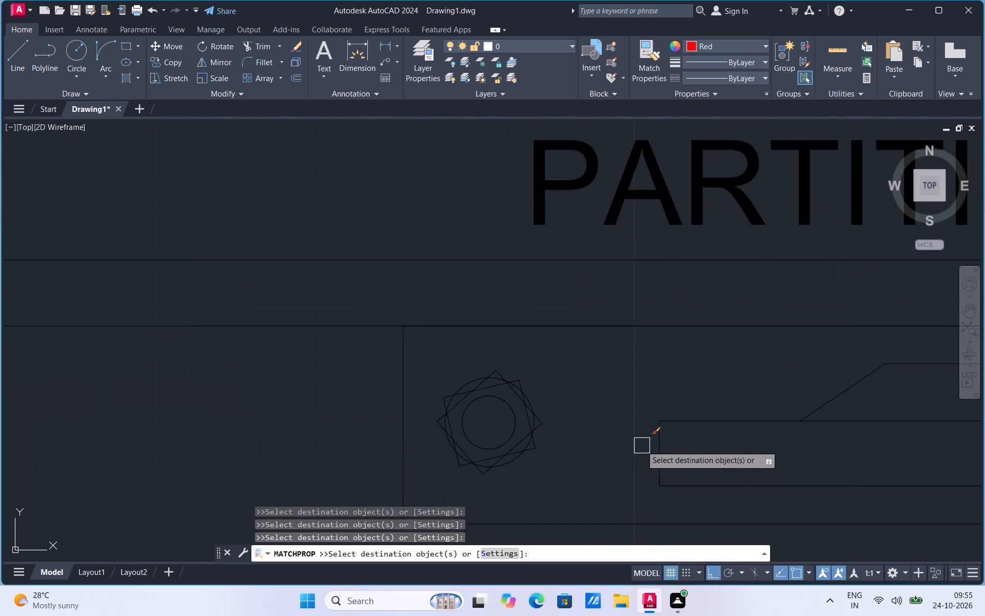
left_click(533, 421)
left_click(509, 417)
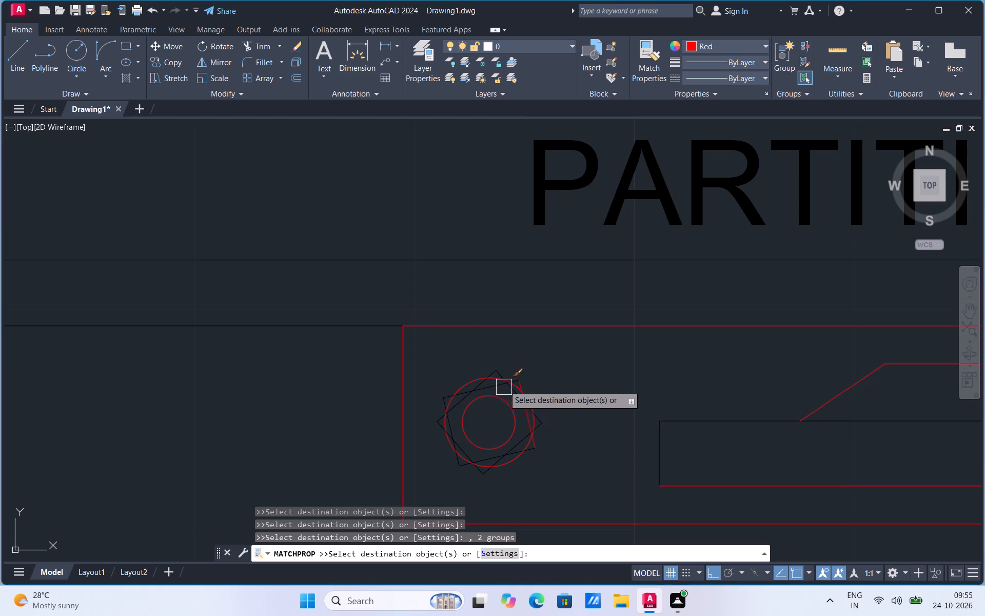
key("Escape")
key("Escape")
Erase the grouped red outline, speaker circles and screen lines of the TV unit below the partition wall.
left_click(451, 329)
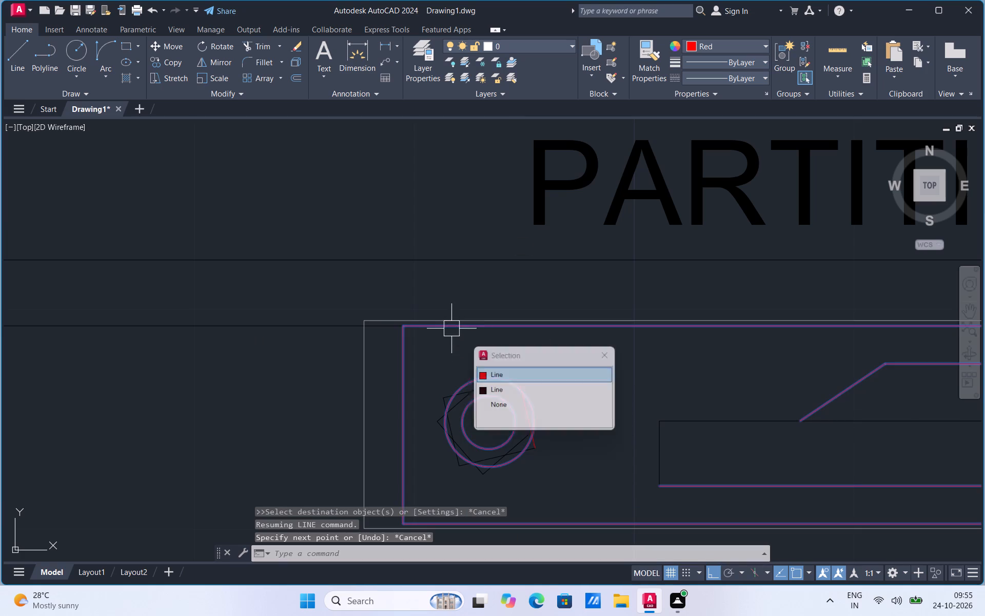
key("Delete")
key("Delete")
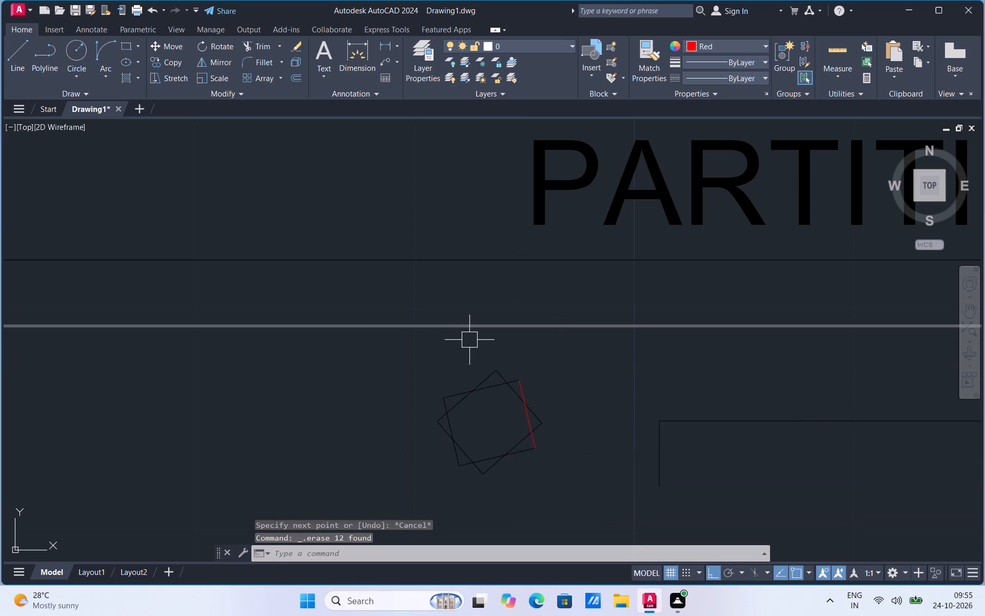
Draw a red line about 3'-8" long closing the bottom of the television rectangle below the partition wall.
scroll(467, 381, "down", 2)
scroll(469, 431, "down", 2)
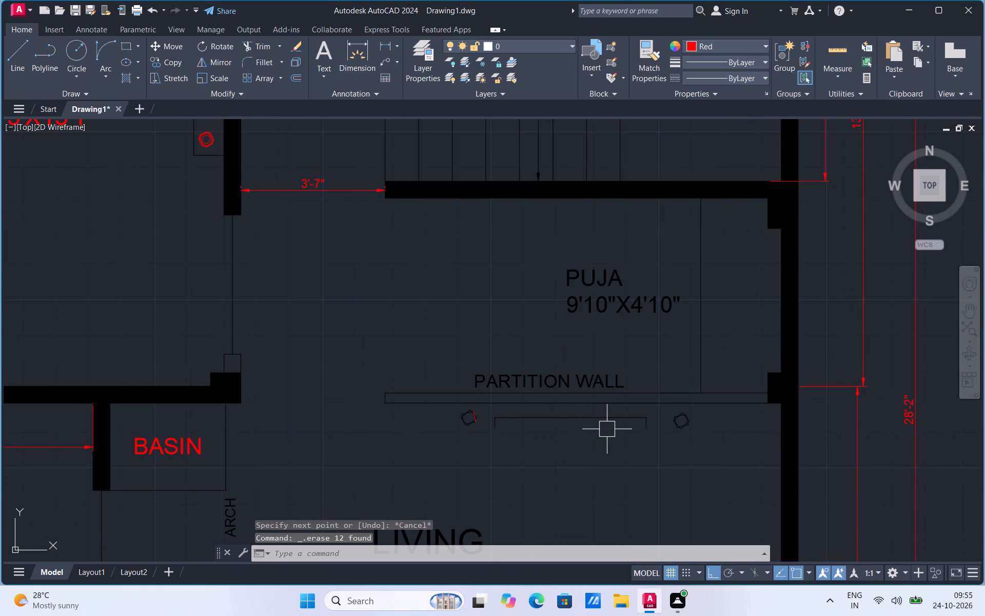
scroll(607, 428, "up", 1)
left_click(22, 72)
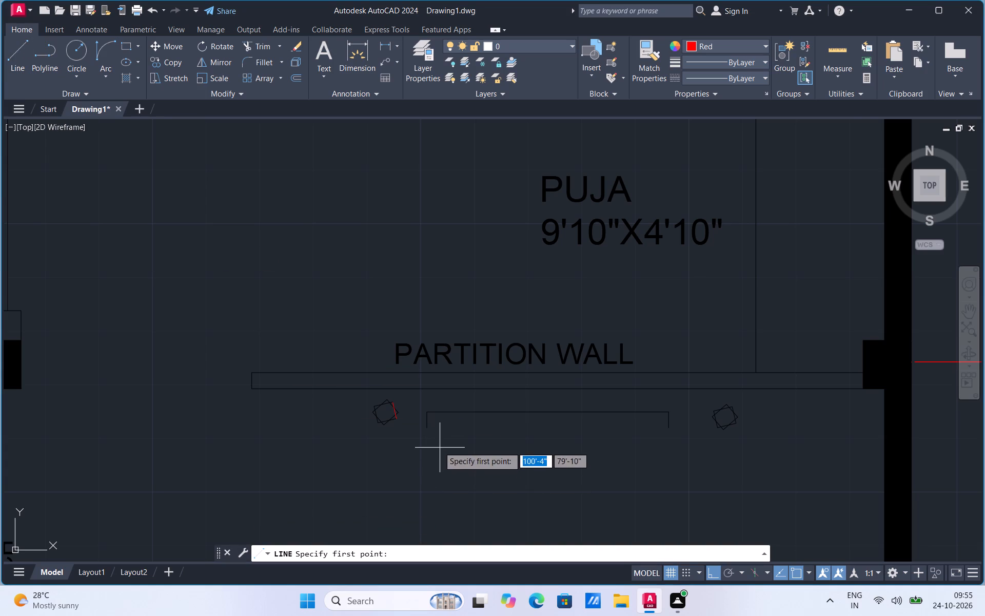
scroll(434, 438, "up", 1)
left_click(423, 420)
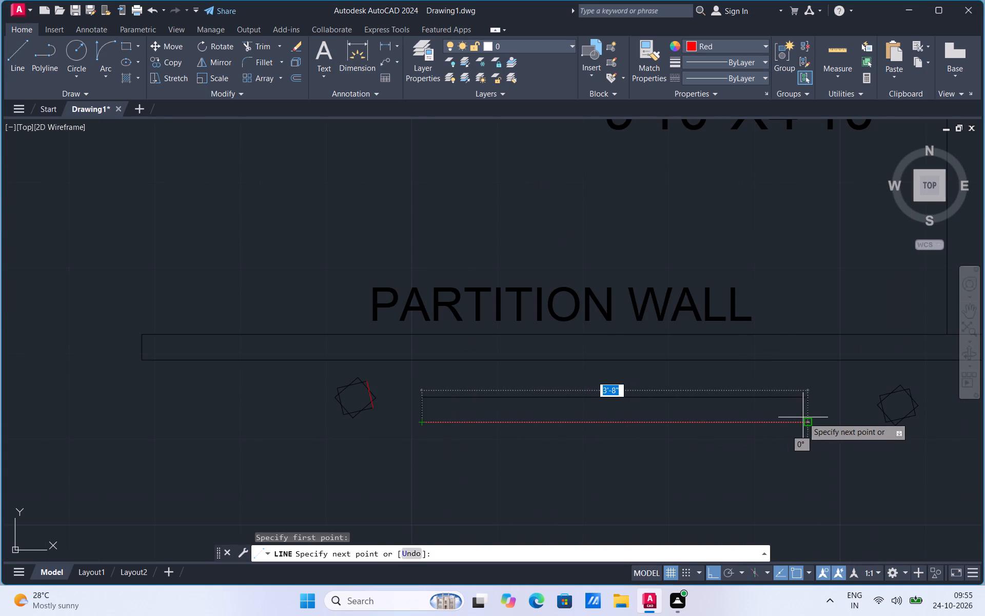
left_click(811, 421)
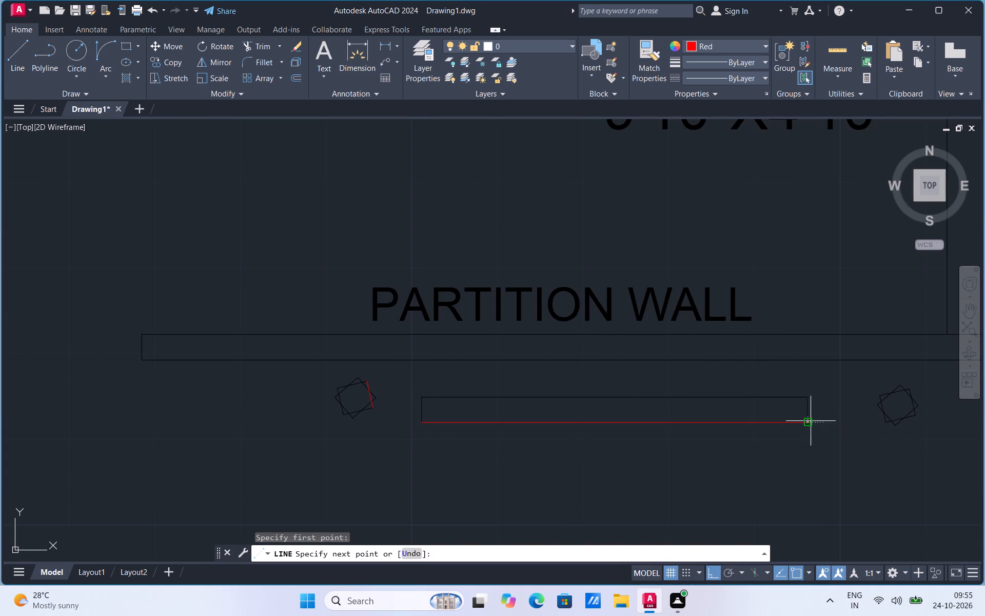
key("Escape")
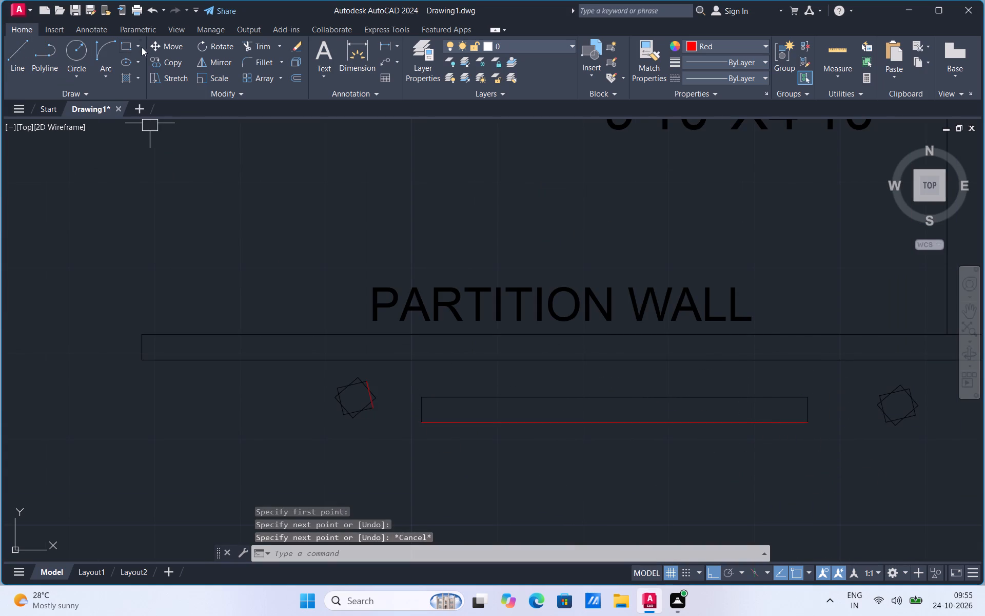
Draw a red rectangle about 9" deep against the partition wall, enclosing both speaker symbols, as the TV unit's outline.
left_click(137, 47)
left_click(140, 69)
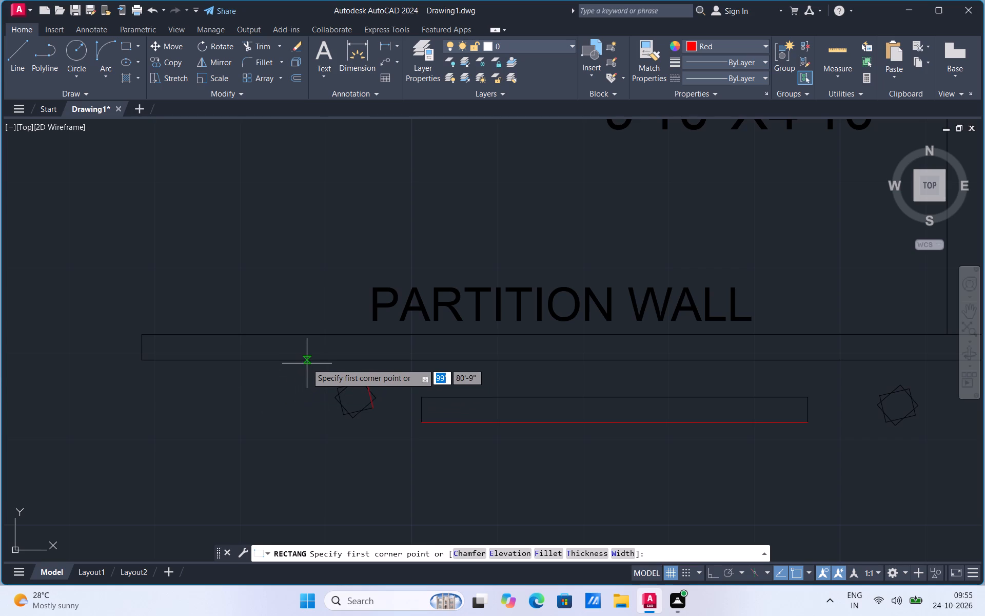
left_click(308, 359)
scroll(308, 359, "down", 1)
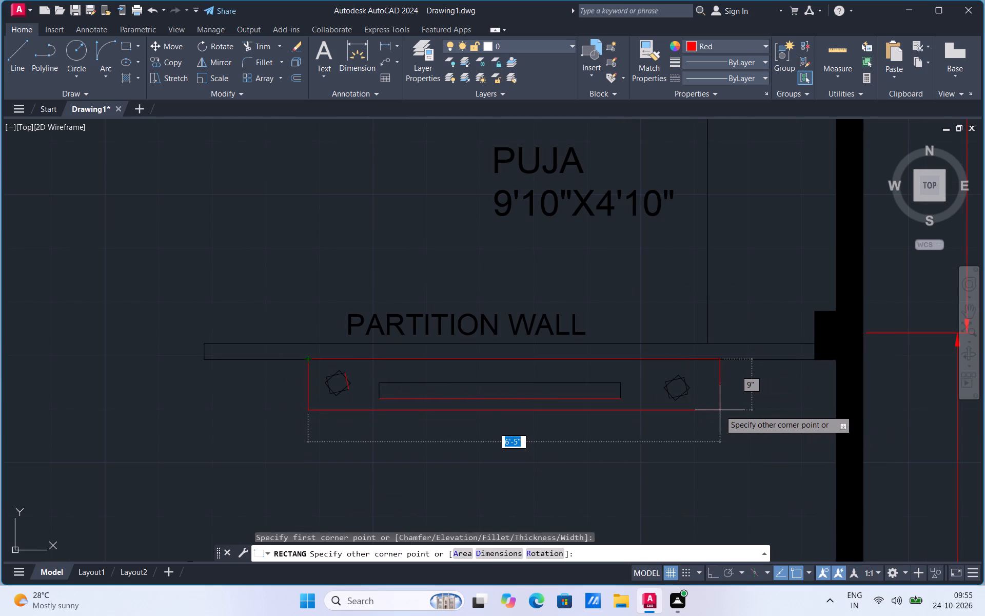
left_click(710, 412)
key("Escape")
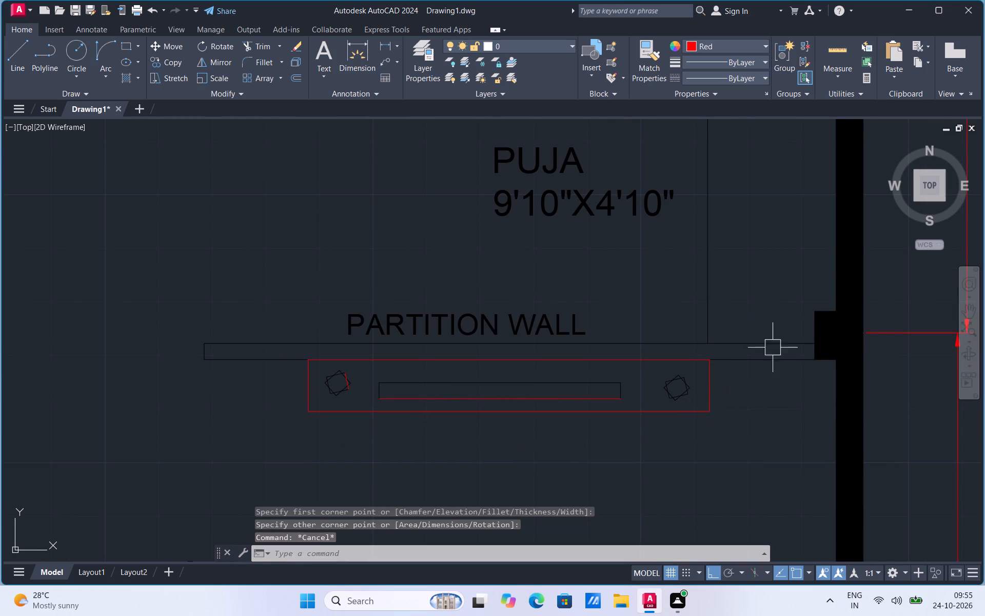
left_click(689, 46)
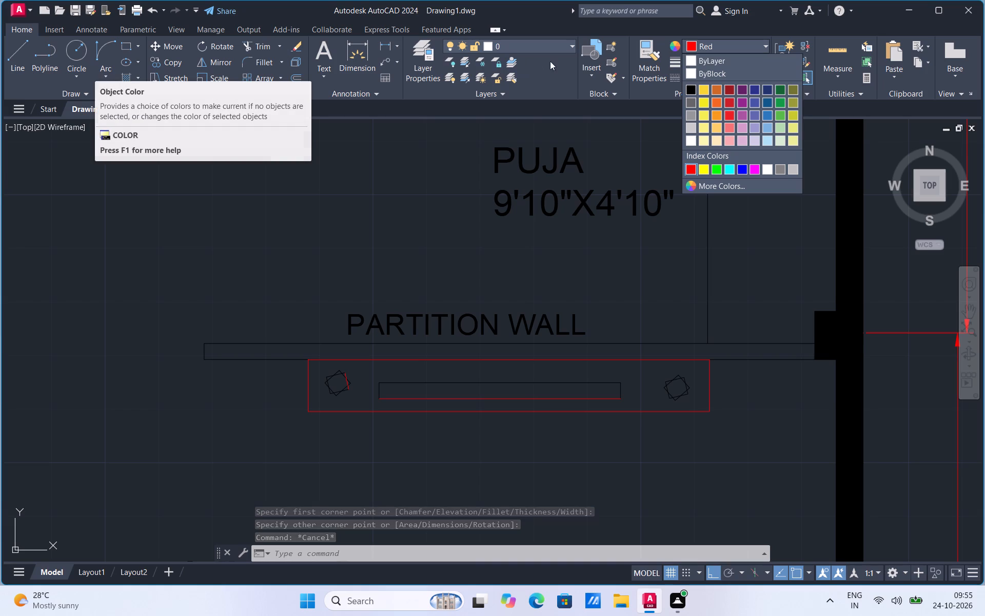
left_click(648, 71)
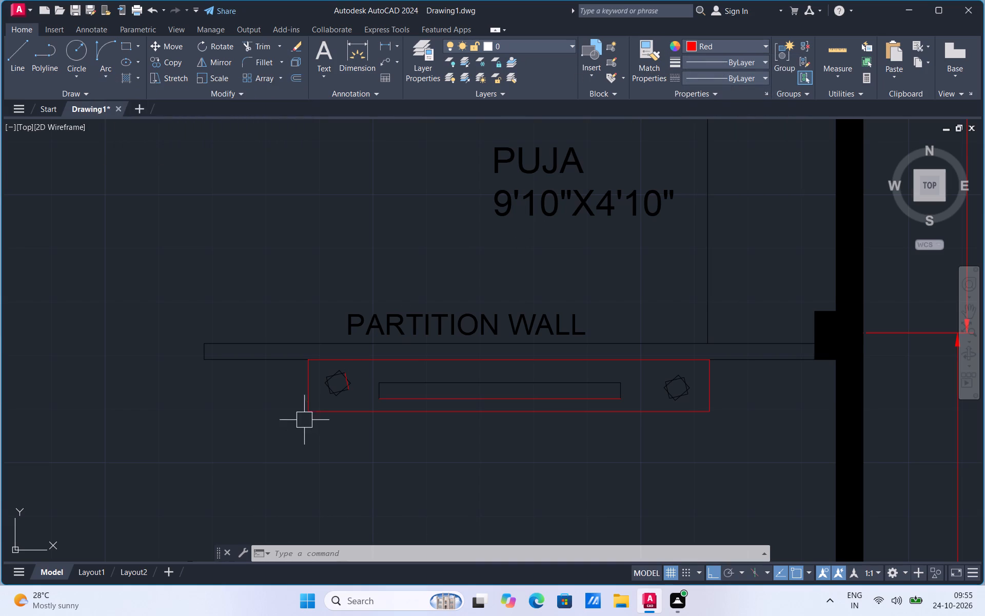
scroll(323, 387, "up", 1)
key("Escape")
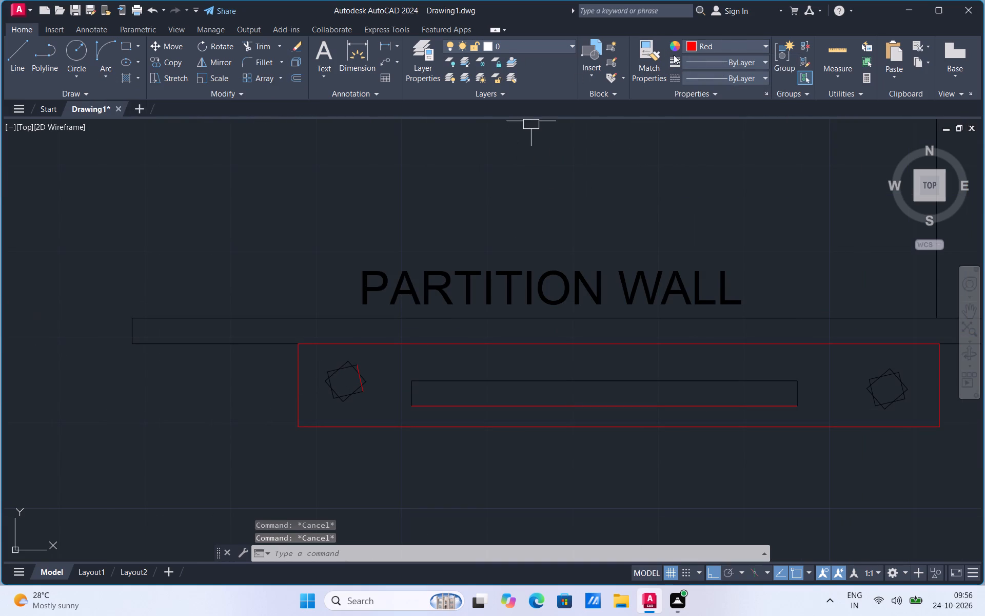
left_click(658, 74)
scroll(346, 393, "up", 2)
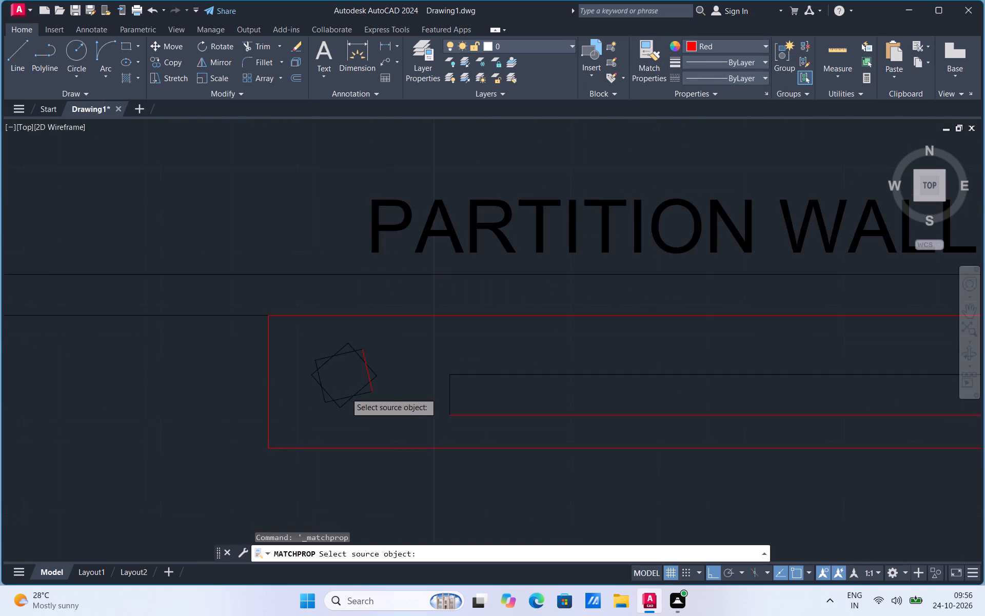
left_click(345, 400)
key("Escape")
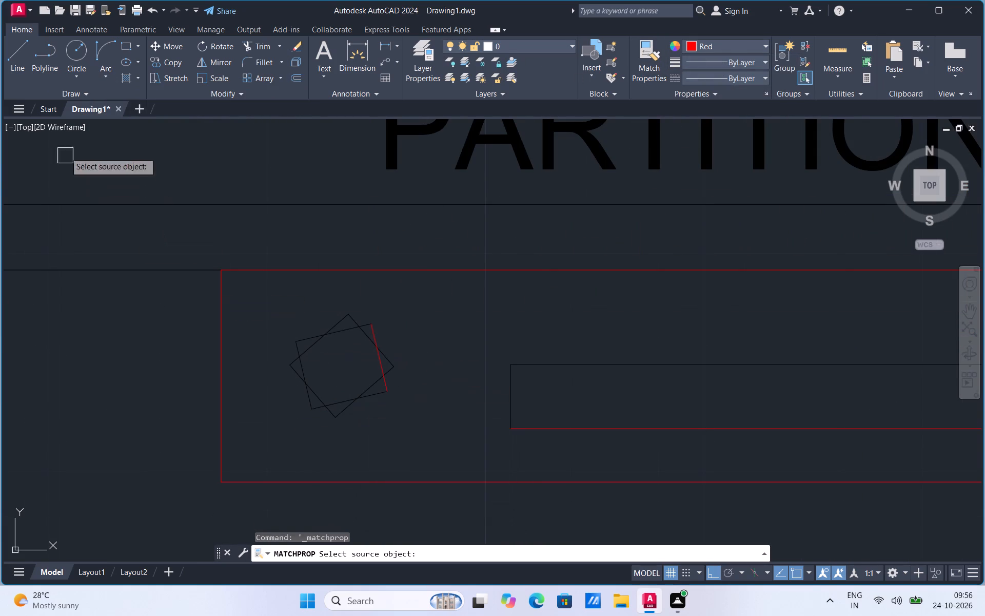
Draw a short vertical red reference line just west of the TV unit below the partition wall.
left_click(10, 71)
left_click_drag(85, 402, 85, 396)
left_click(91, 293)
key("Escape")
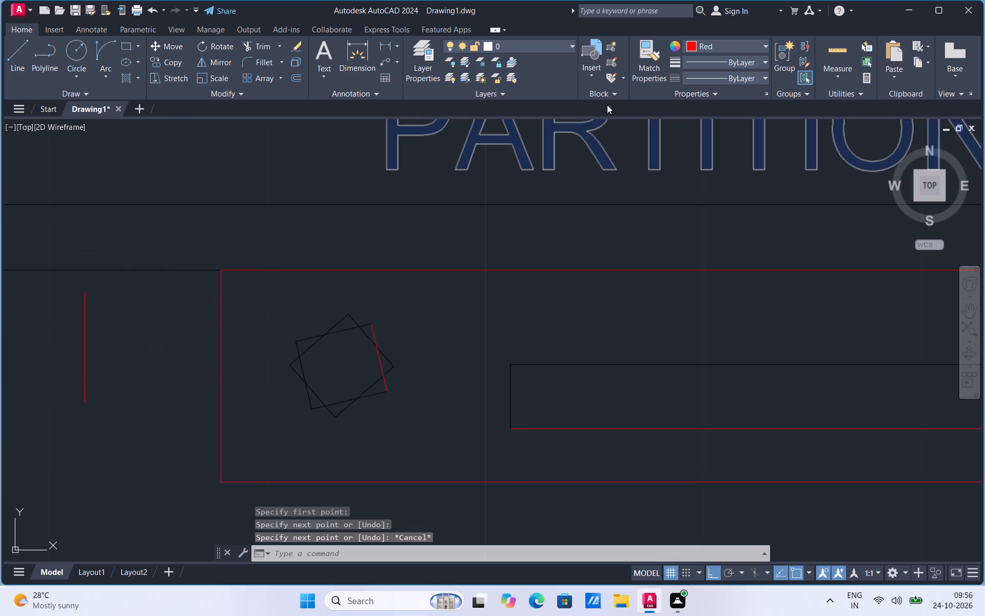
Match the red reference line's properties onto the remaining black sides of the west speaker symbol's rotated squares.
left_click(644, 79)
left_click(83, 382)
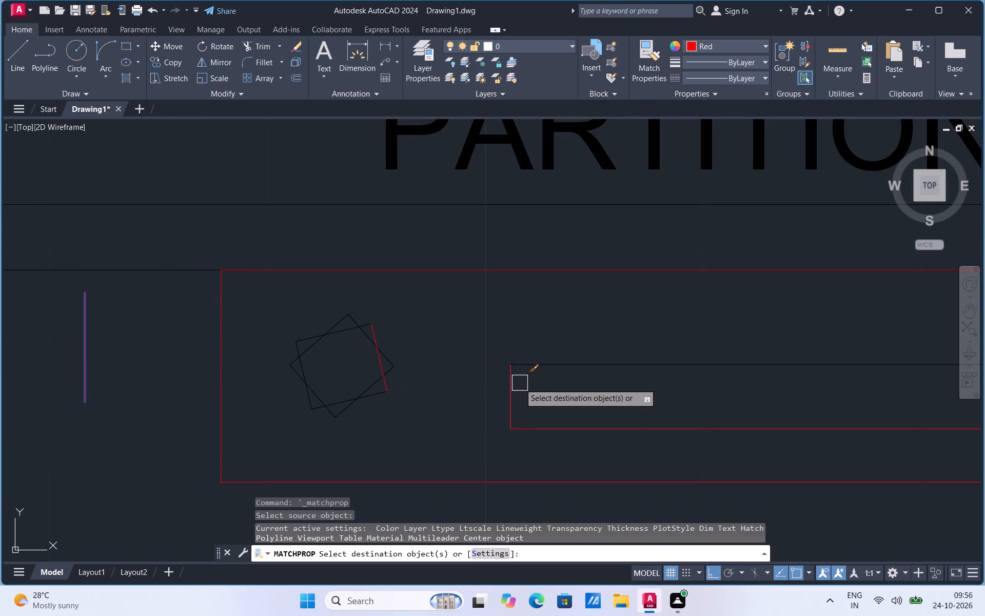
left_click(331, 338)
left_click(340, 314)
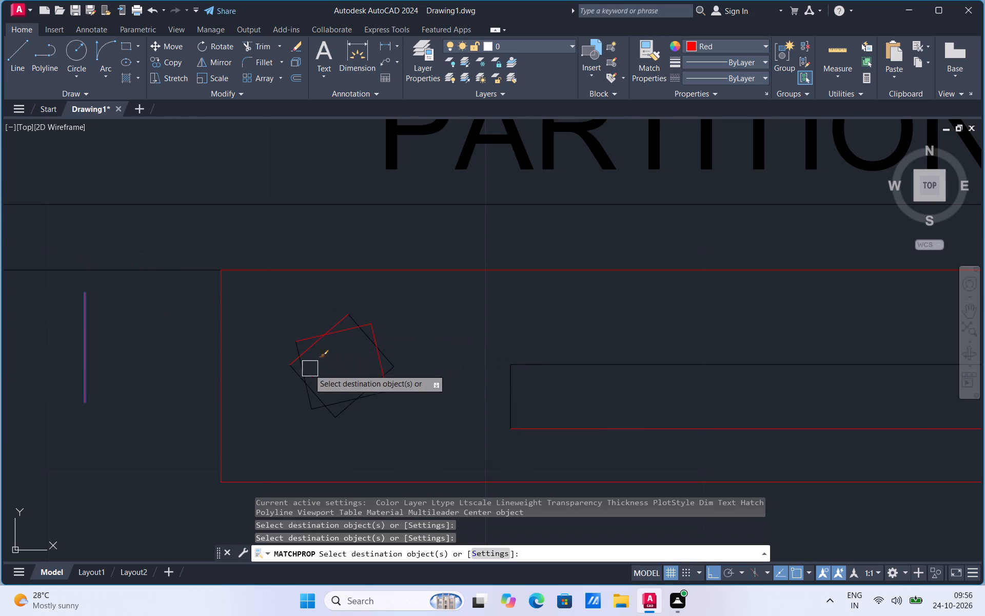
left_click(304, 377)
scroll(302, 355, "up", 2)
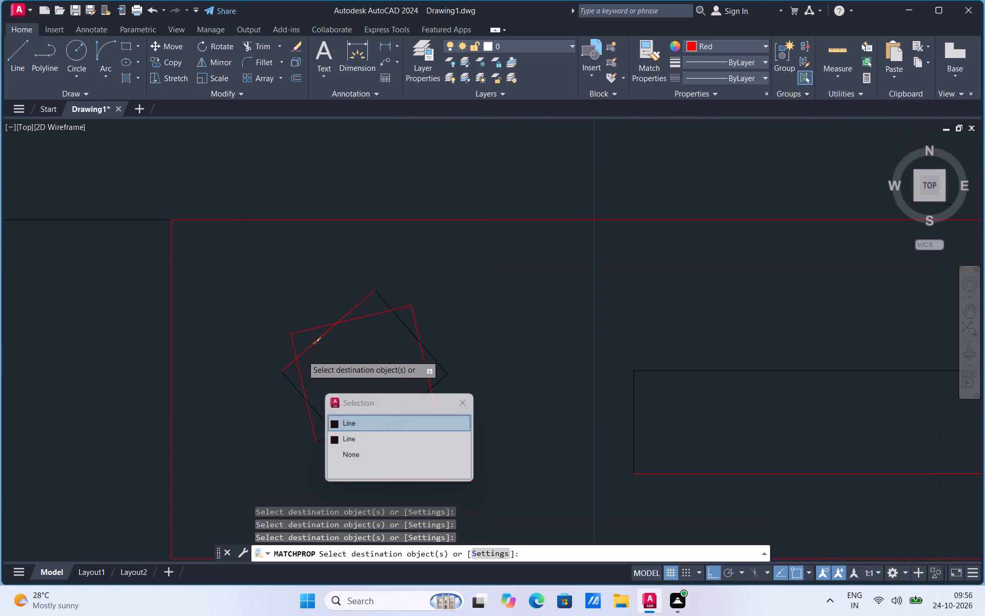
left_click(289, 378)
left_click(385, 297)
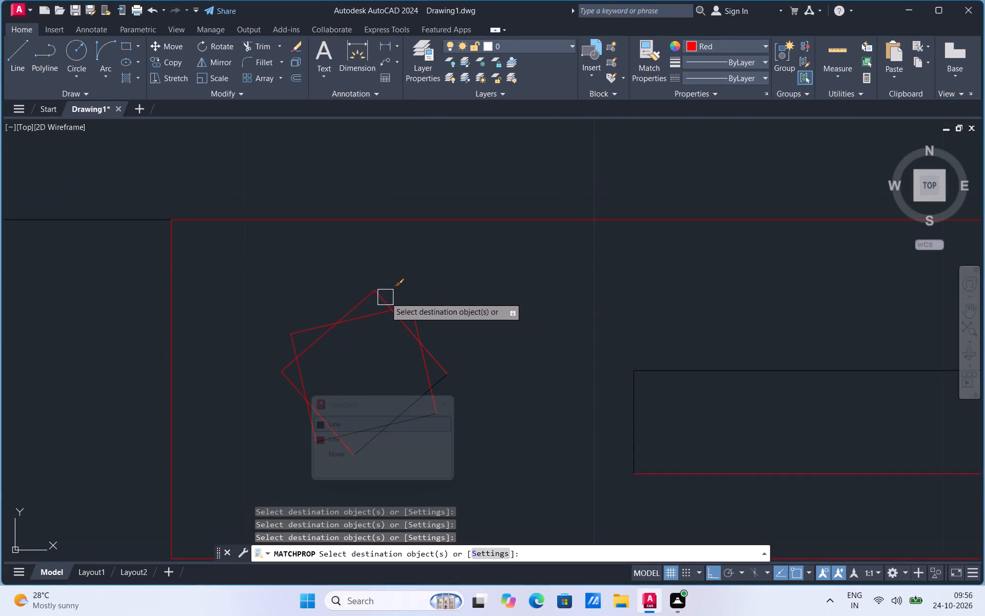
scroll(385, 297, "down", 1)
left_click(391, 364)
left_click(371, 376)
scroll(347, 399, "down", 2)
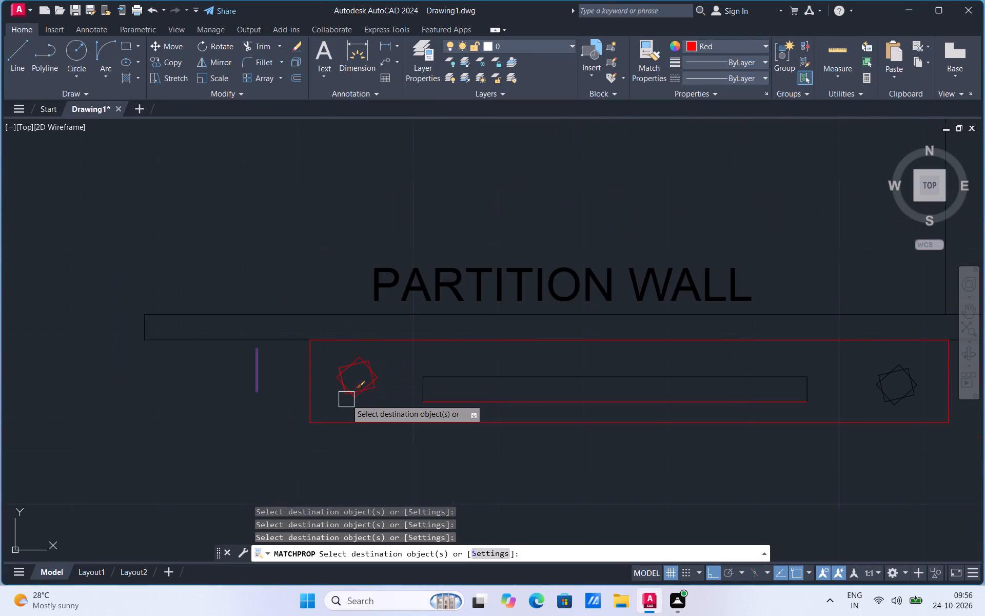
Match the same red properties onto all sides of the east speaker symbol's two rotated squares.
scroll(347, 399, "down", 1)
scroll(693, 384, "up", 4)
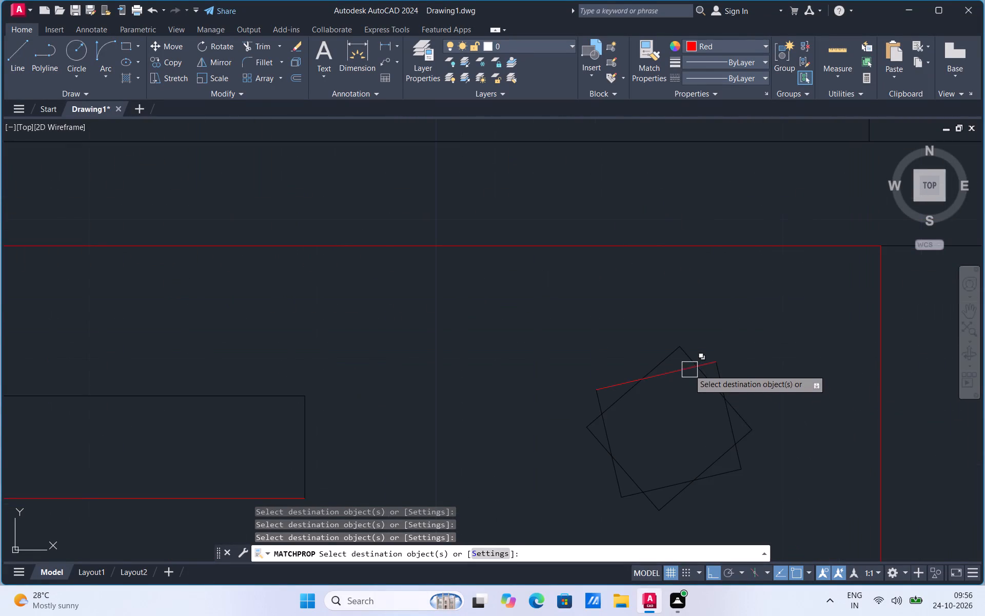
left_click(689, 370)
left_click(668, 358)
left_click(689, 355)
left_click(610, 436)
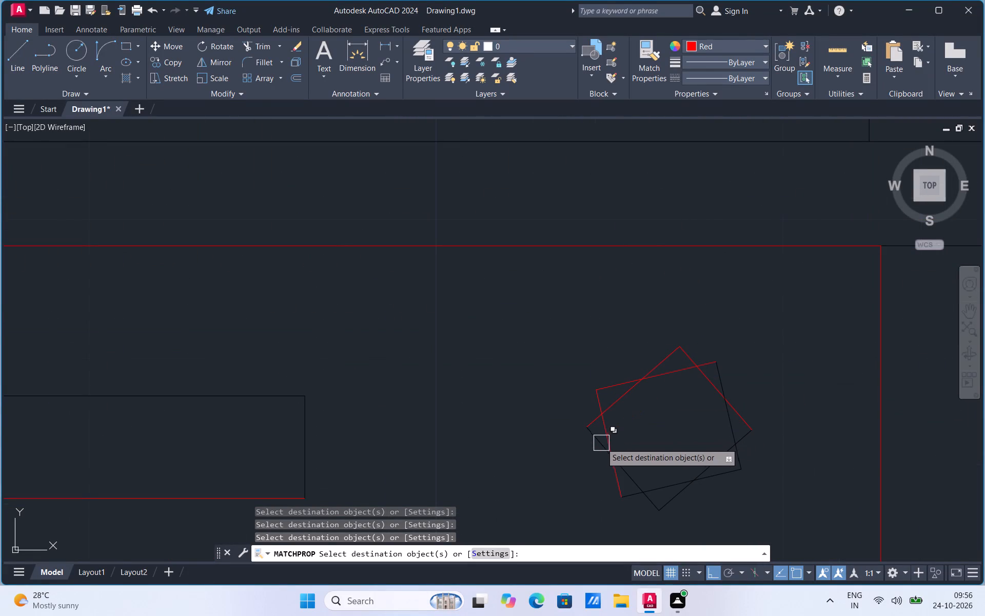
left_click(600, 444)
left_click(594, 441)
left_click(712, 454)
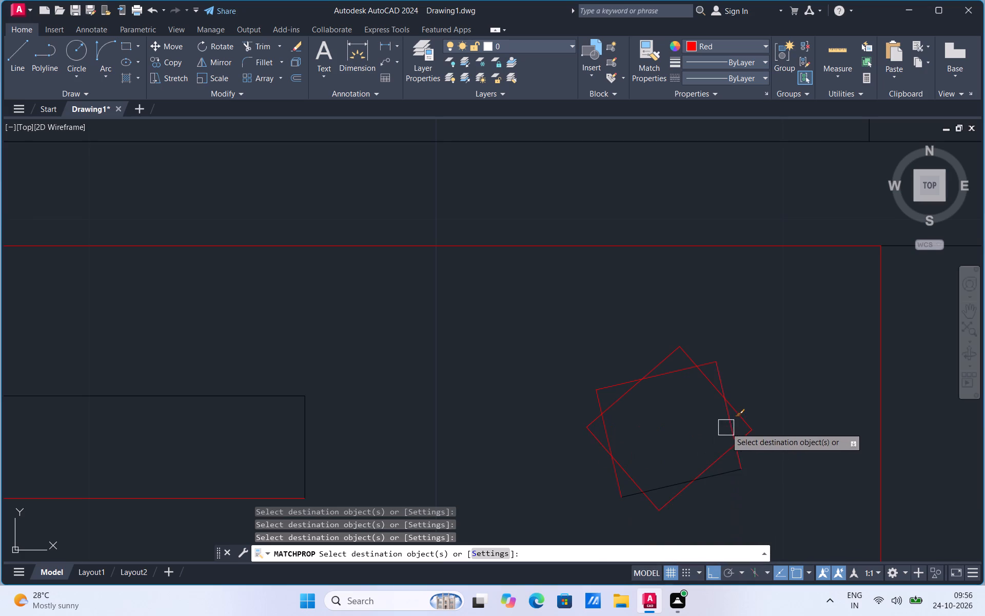
left_click(726, 428)
left_click(672, 481)
scroll(705, 418, "down", 4)
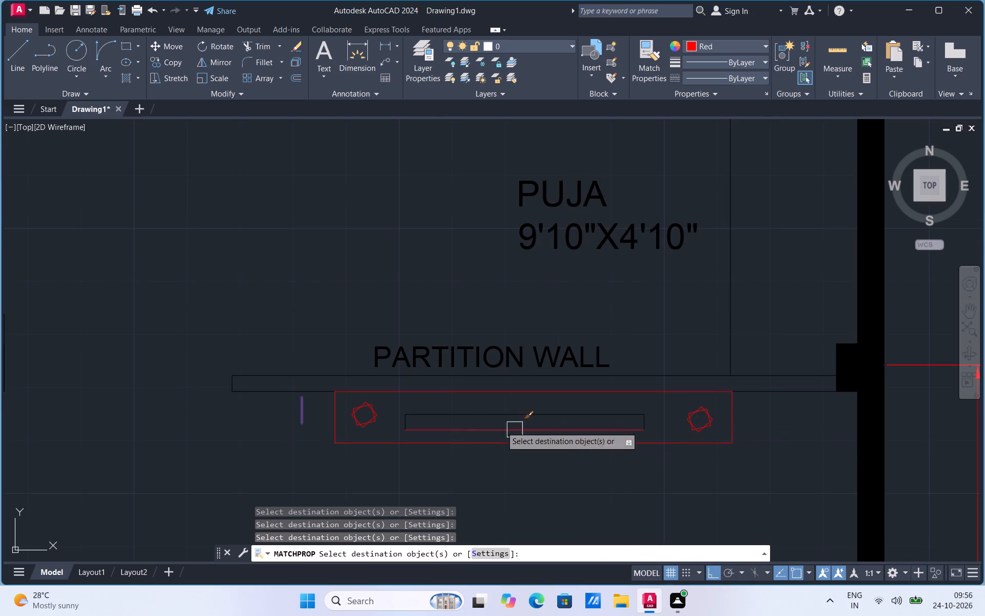
scroll(434, 434, "up", 1)
key("Escape")
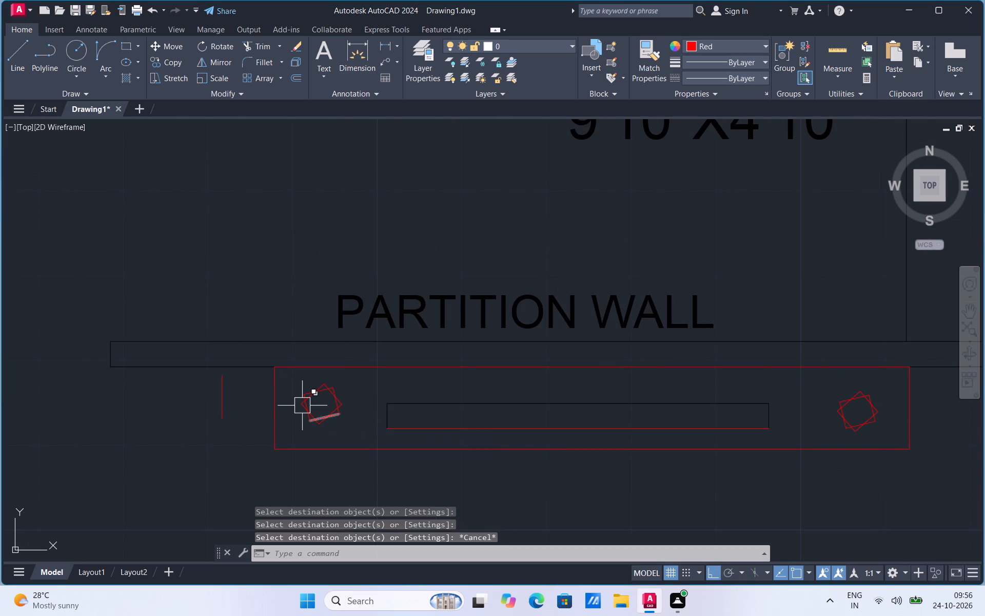
Set the current object colour to black (0,0,0).
scroll(302, 405, "up", 2)
scroll(267, 439, "down", 1)
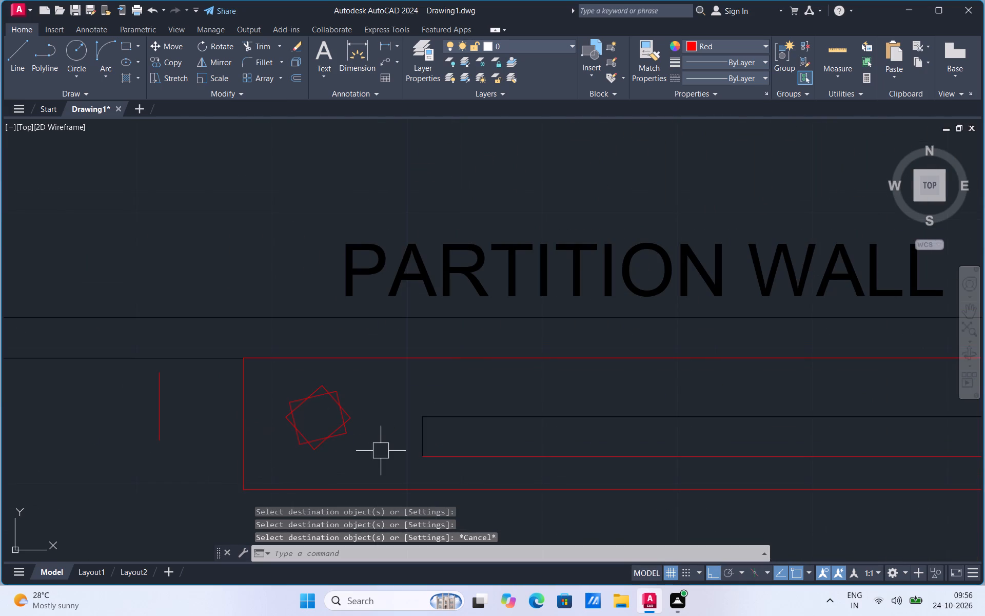
scroll(381, 451, "down", 4)
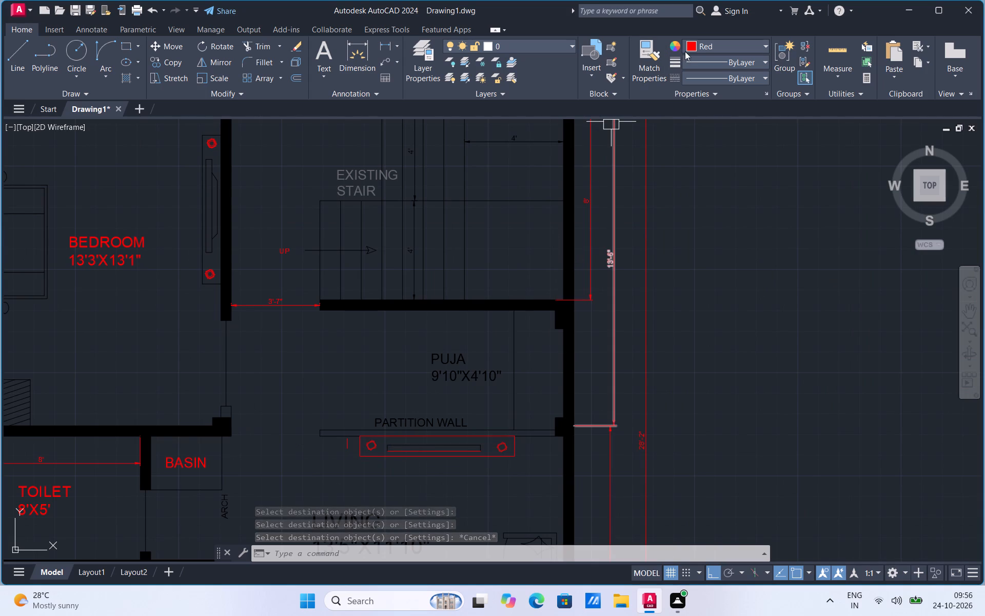
left_click(694, 46)
left_click(691, 89)
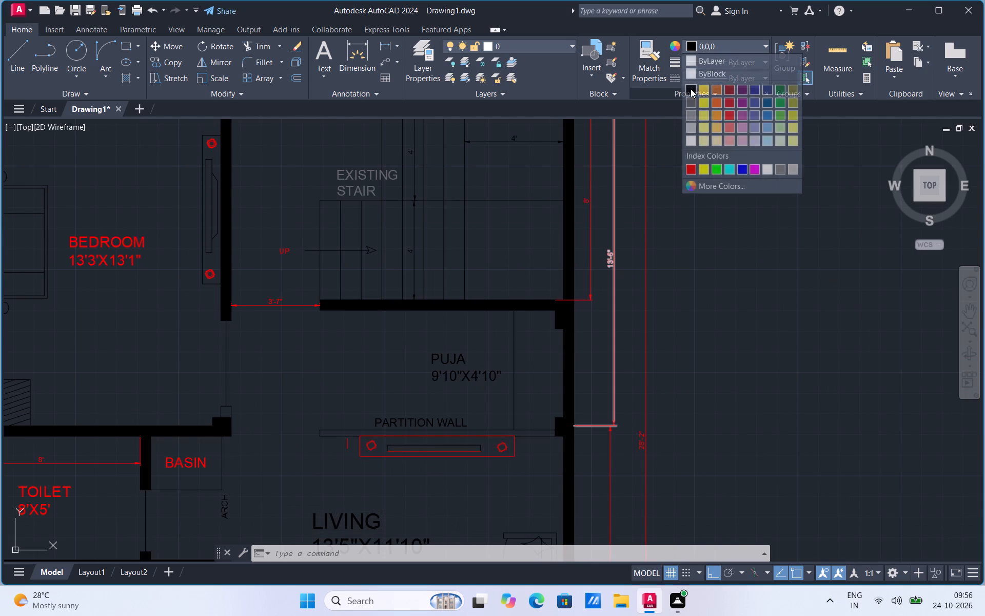
Match the bedroom TV unit's black outline onto the new TV unit outline and the short reference line beside it.
left_click(653, 69)
left_click(196, 209)
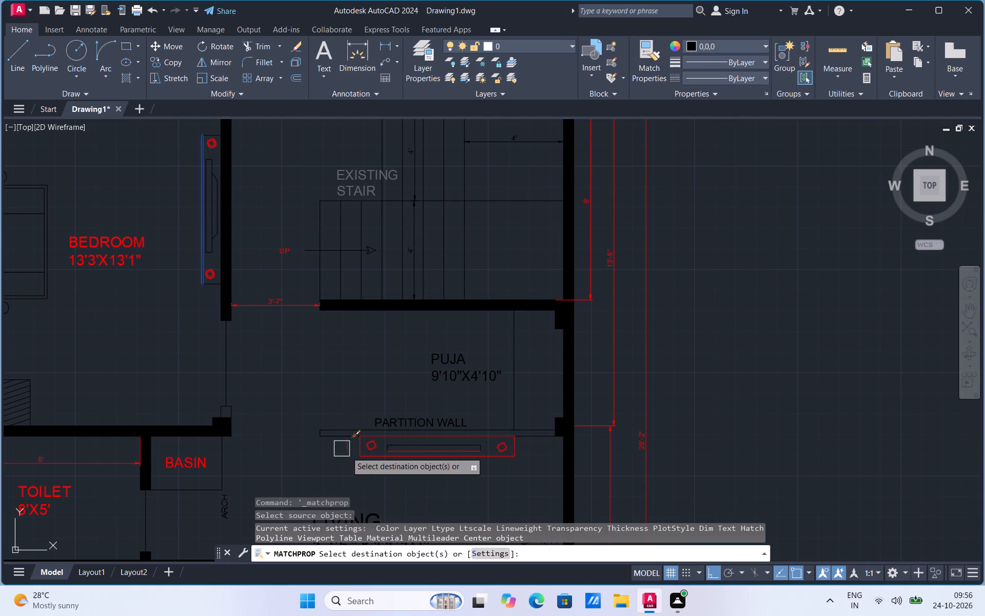
left_click(357, 461)
left_click(346, 453)
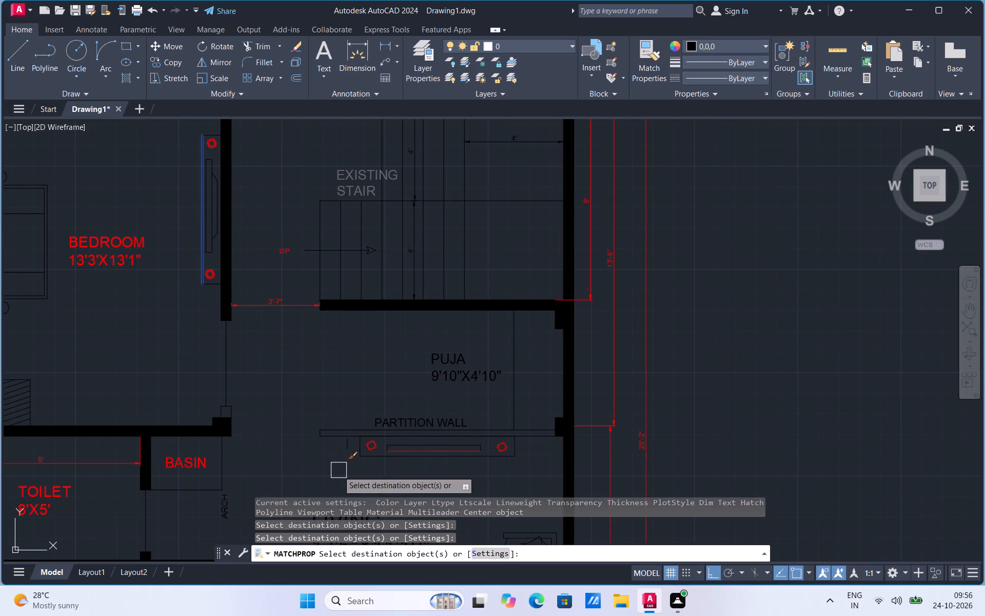
key("Escape")
Erase the short vertical reference line west of the TV unit.
scroll(343, 459, "up", 2)
left_click(350, 438)
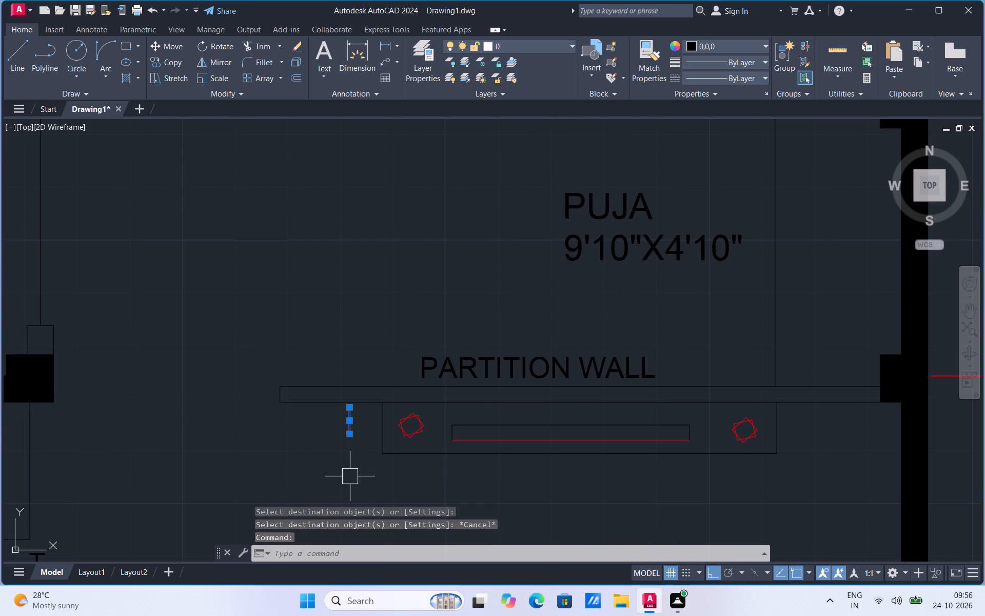
key("Delete")
Explode the TV unit's outline rectangle below the partition wall into separate lines.
scroll(536, 446, "up", 1)
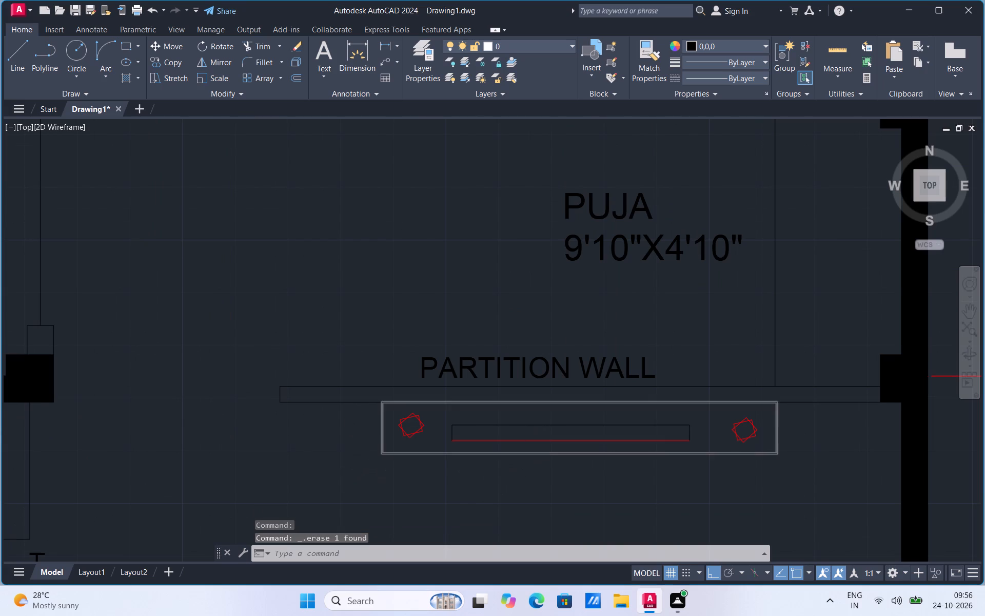
scroll(354, 488, "down", 1)
scroll(442, 461, "up", 1)
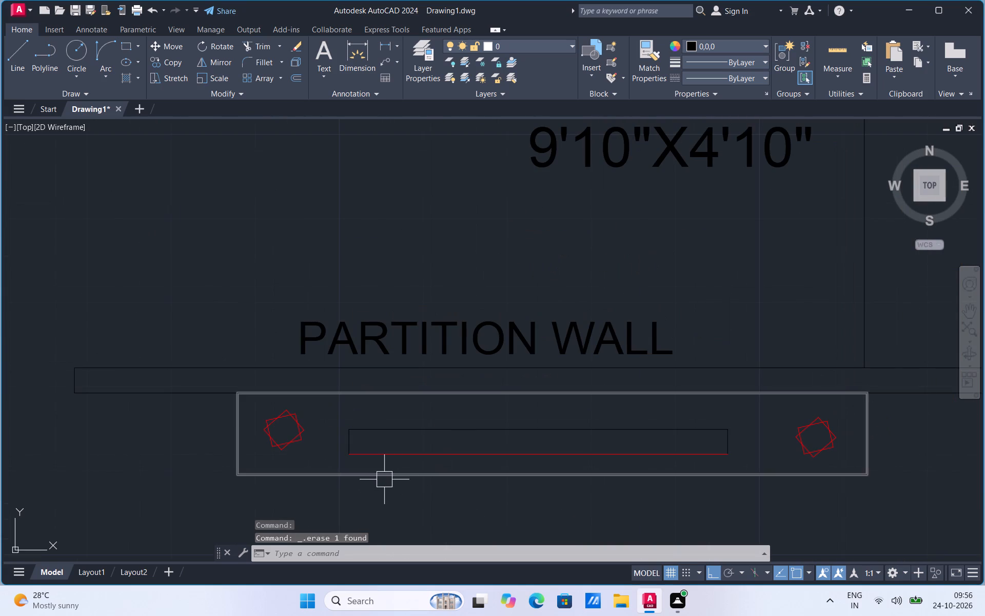
left_click(384, 479)
type("EX")
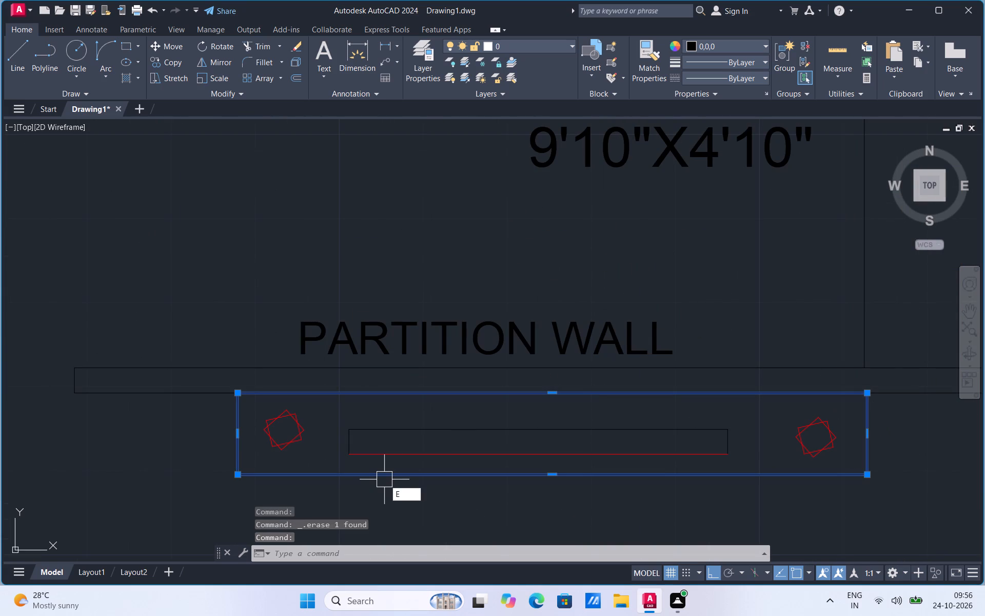
left_click(429, 514)
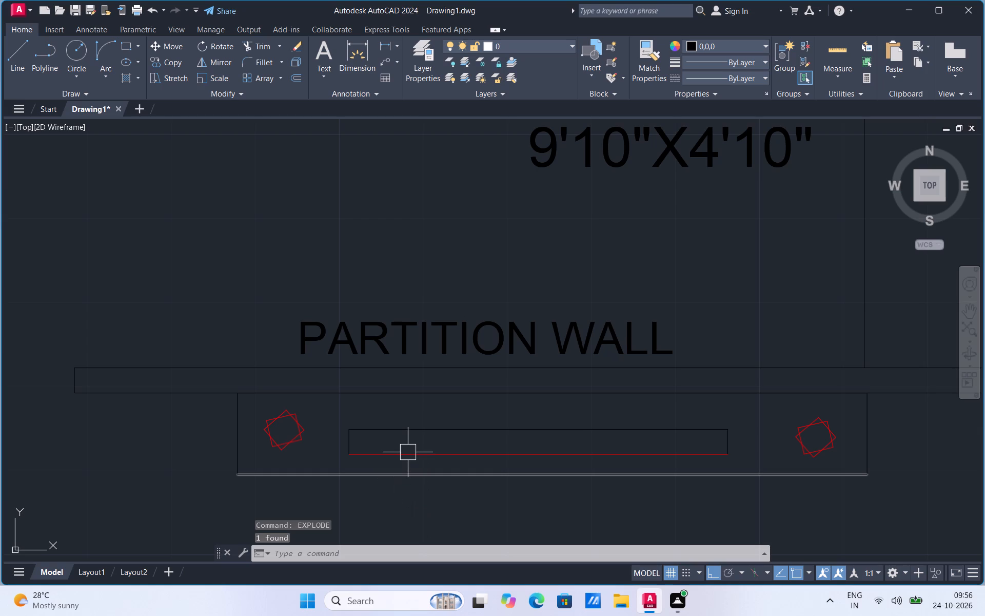
Match the TV unit outline's black upper line onto the red bottom line of the television rectangle.
left_click(653, 65)
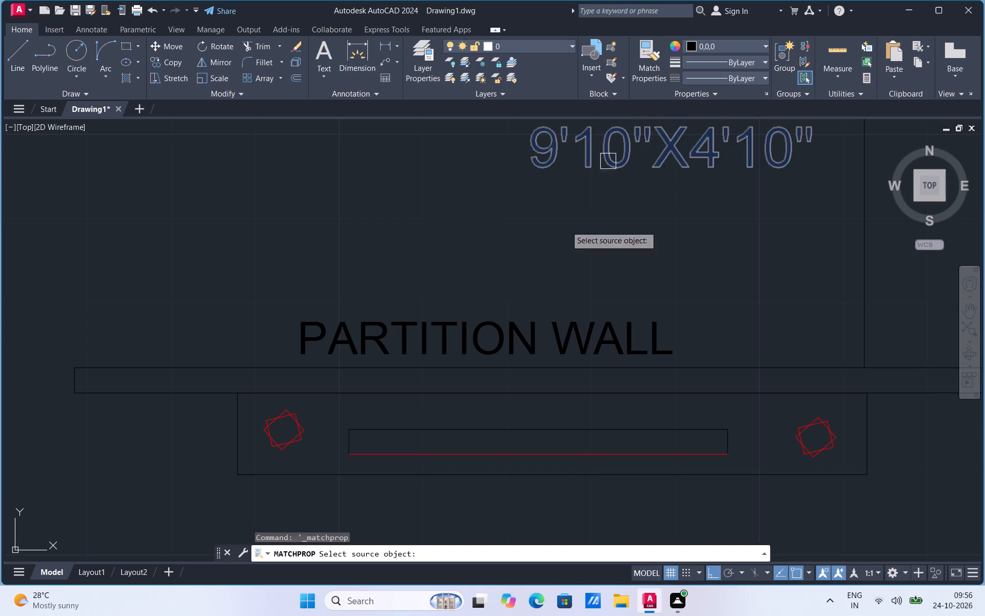
left_click(431, 398)
left_click(418, 454)
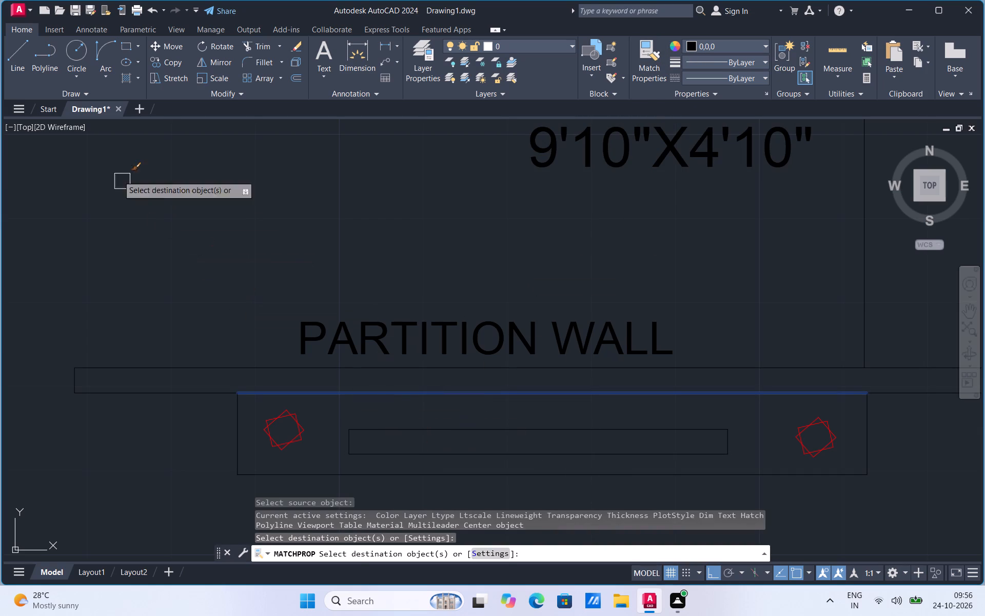
Draw the television's tapered back between its rectangle's upper corners: about 7" sloped, about 2'-7" horizontal, and a slope back down.
left_click(27, 72)
left_click(353, 431)
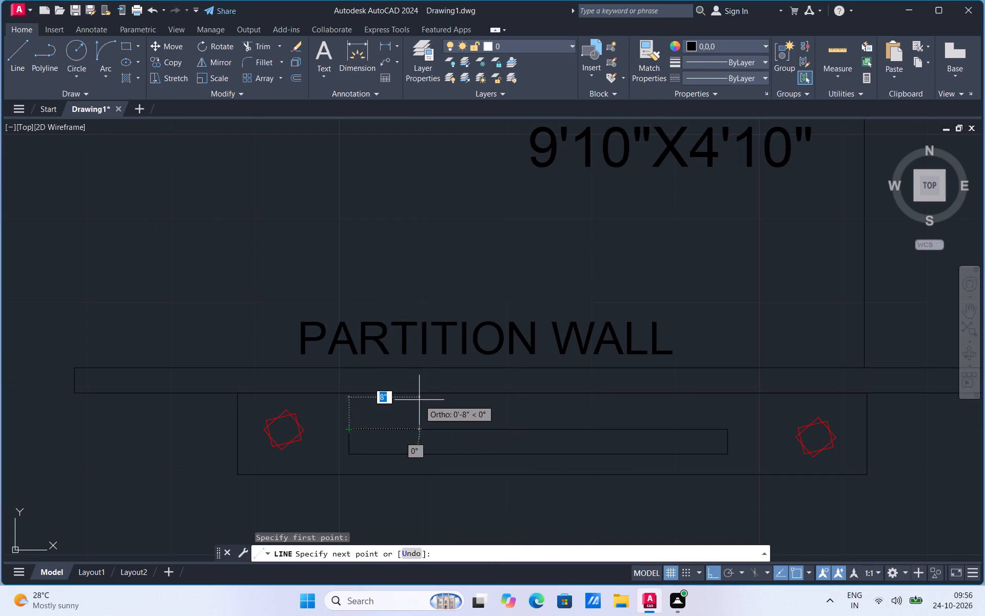
scroll(447, 408, "up", 2)
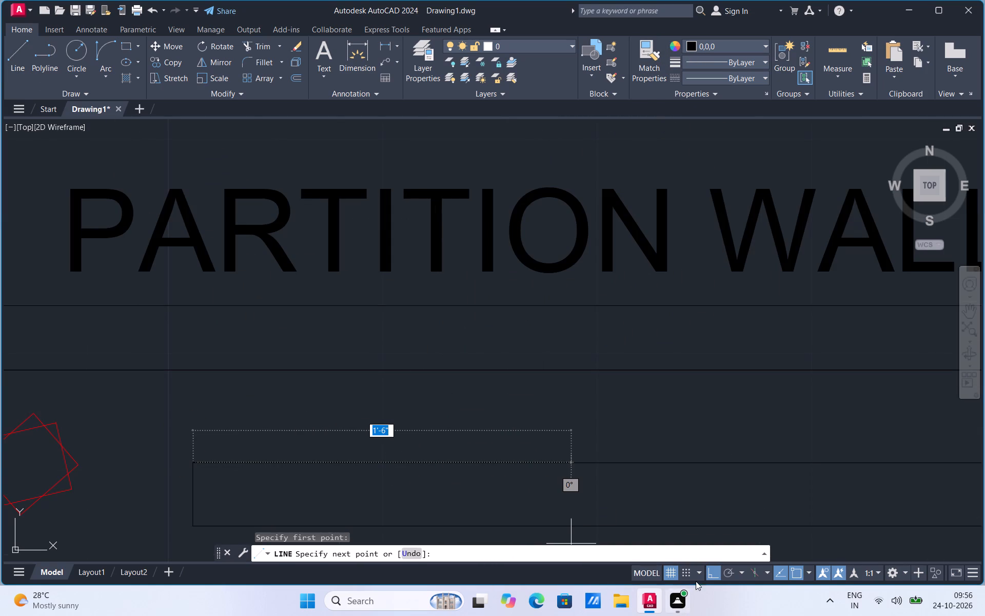
left_click(707, 572)
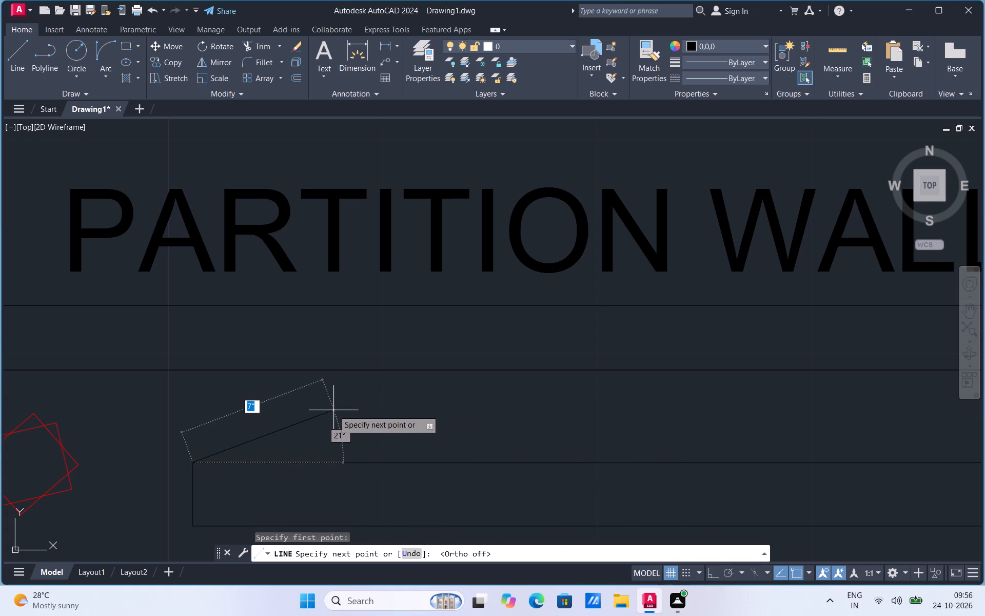
left_click(333, 411)
scroll(333, 411, "down", 1)
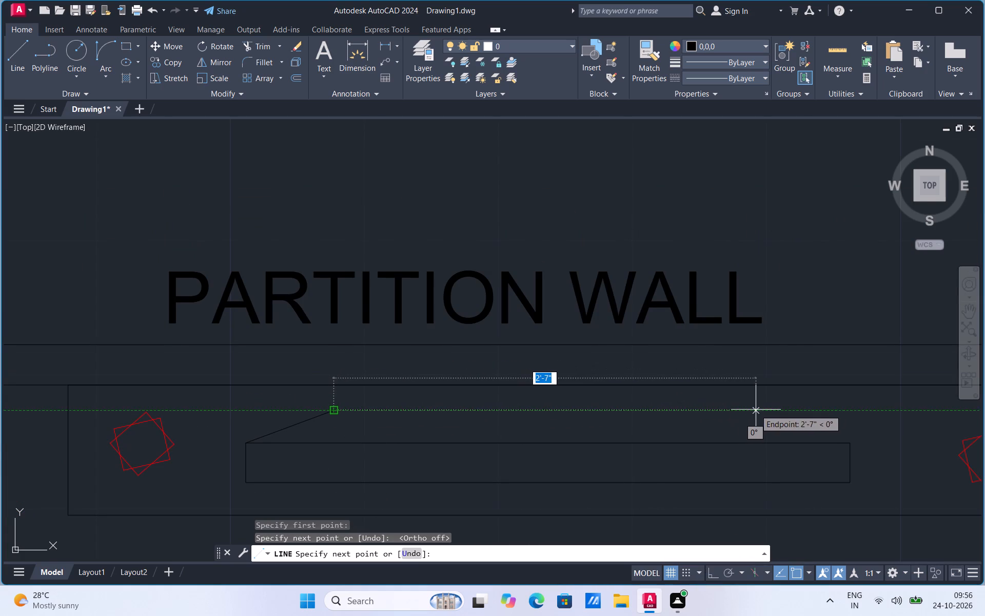
left_click(756, 410)
left_click(848, 443)
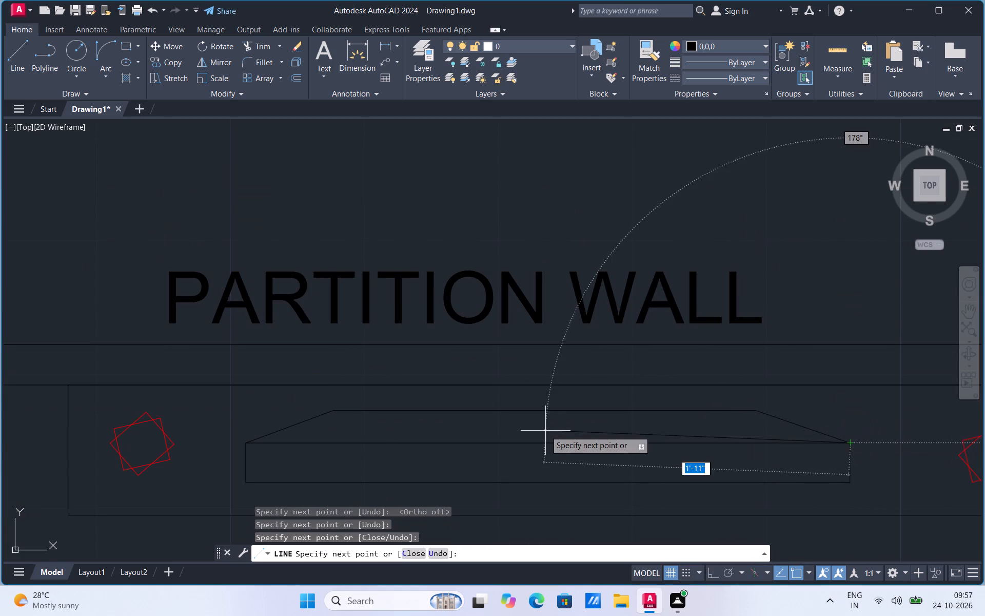
key("Escape")
Set the current colour to Red and match the red reference line onto the EXISTING STAIR label and the stair's three 4' dimensions.
scroll(460, 422, "down", 4)
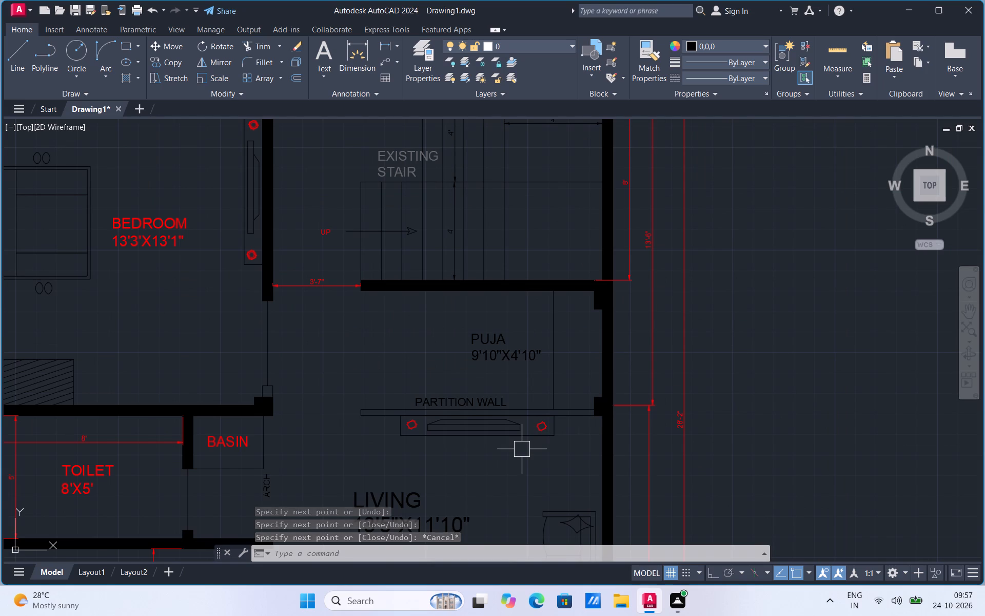
scroll(567, 302, "down", 1)
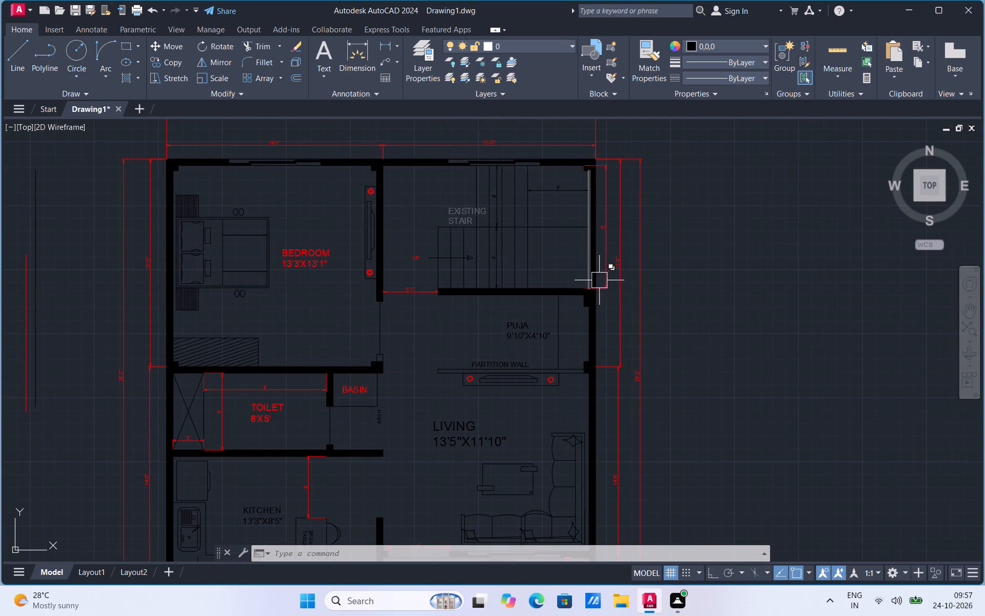
left_click(693, 47)
left_click(694, 167)
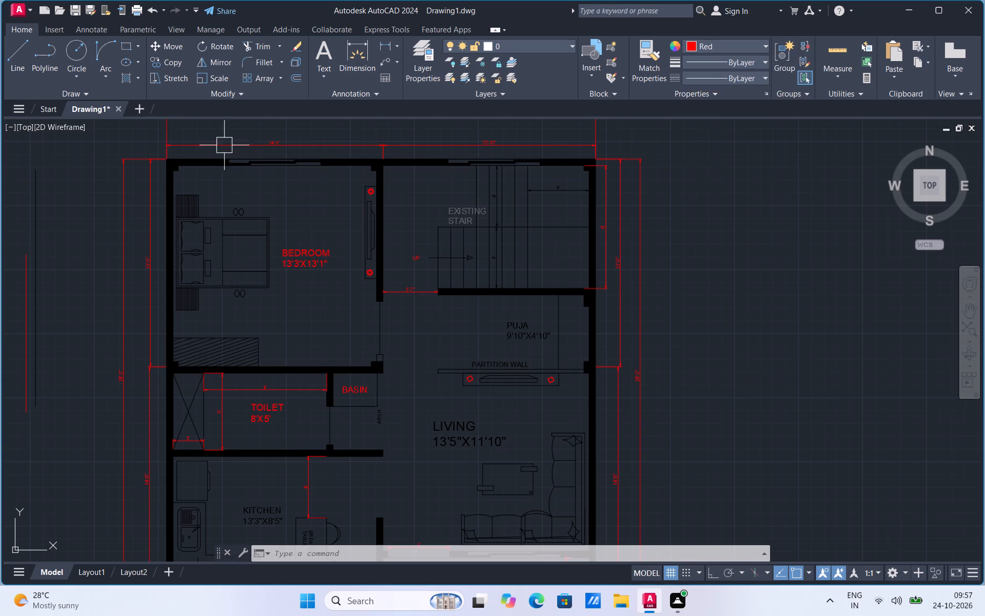
left_click(649, 72)
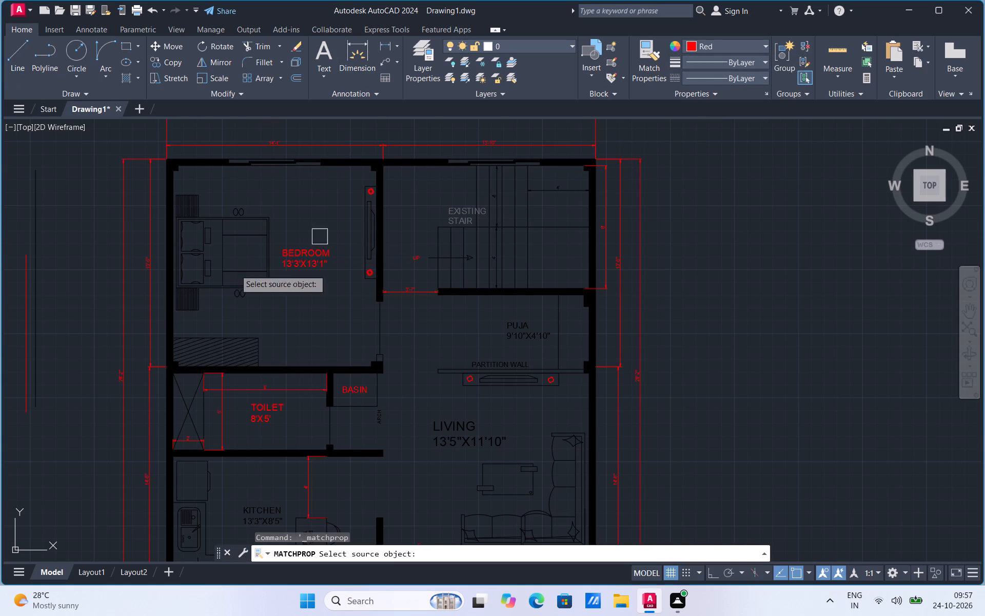
left_click(21, 313)
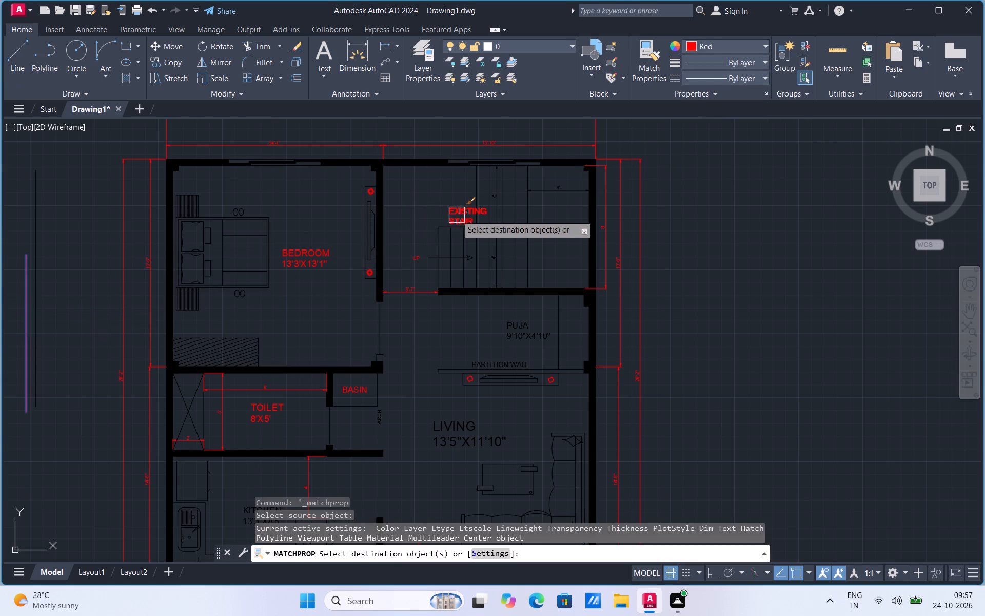
left_click(457, 215)
scroll(538, 183, "up", 1)
left_click(551, 197)
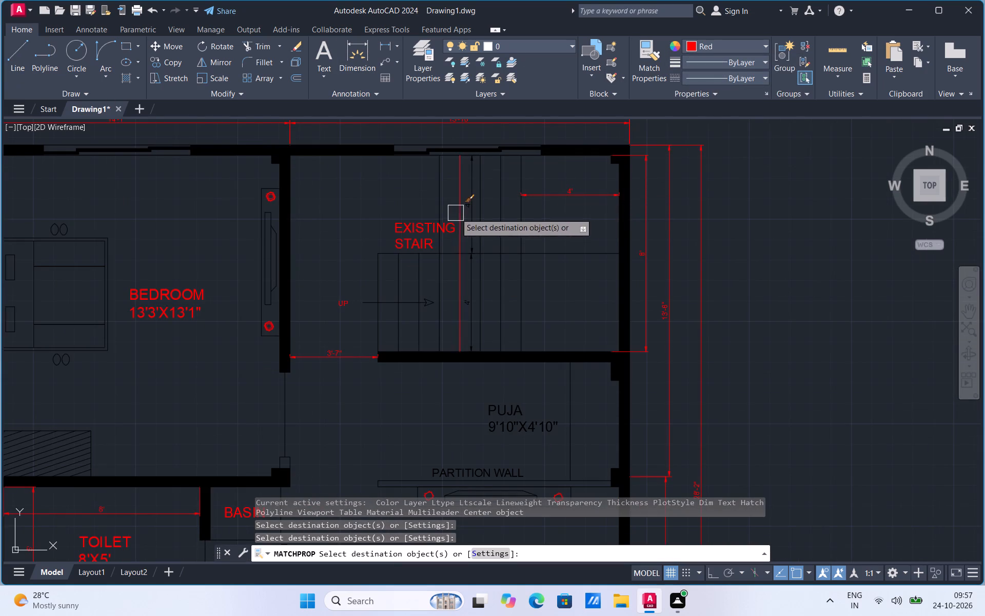
scroll(476, 210, "up", 1)
left_click(472, 211)
left_click(462, 359)
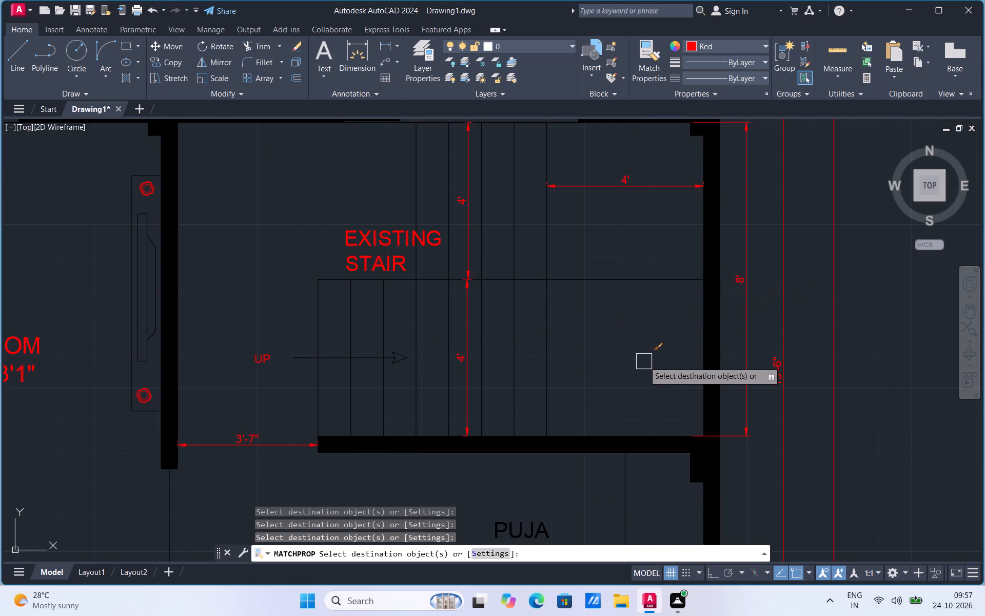
Set the current colour to gray 99,100,102 and try to match properties from the gray reference line west of the plan.
scroll(644, 361, "down", 2)
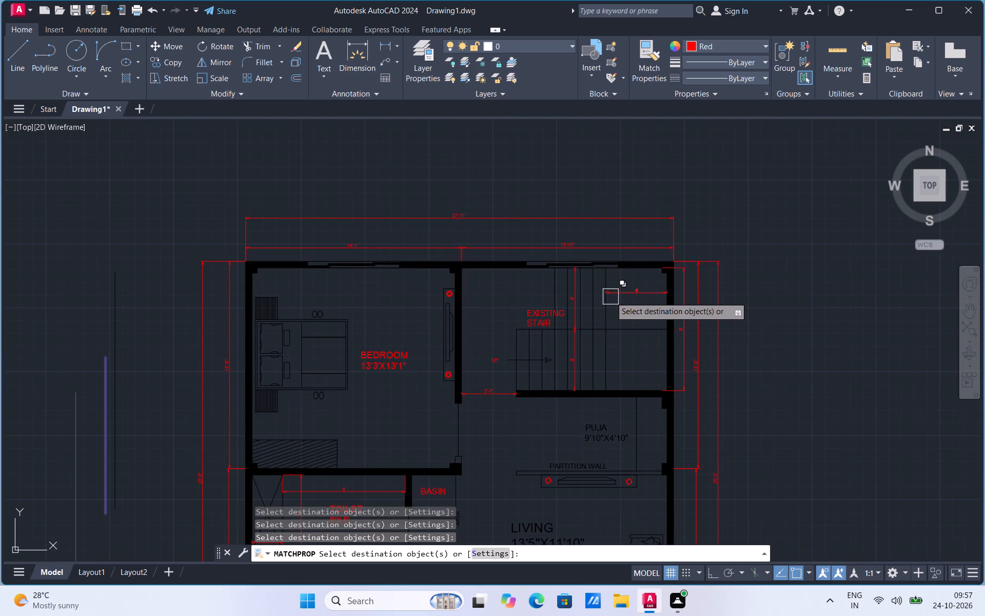
scroll(498, 217, "down", 2)
scroll(507, 362, "up", 2)
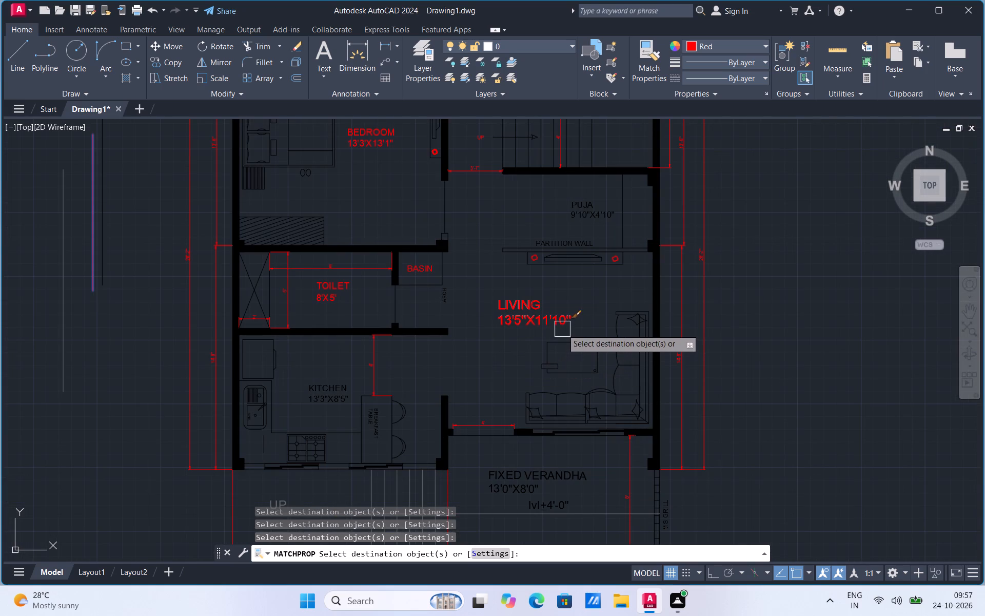
left_click(694, 44)
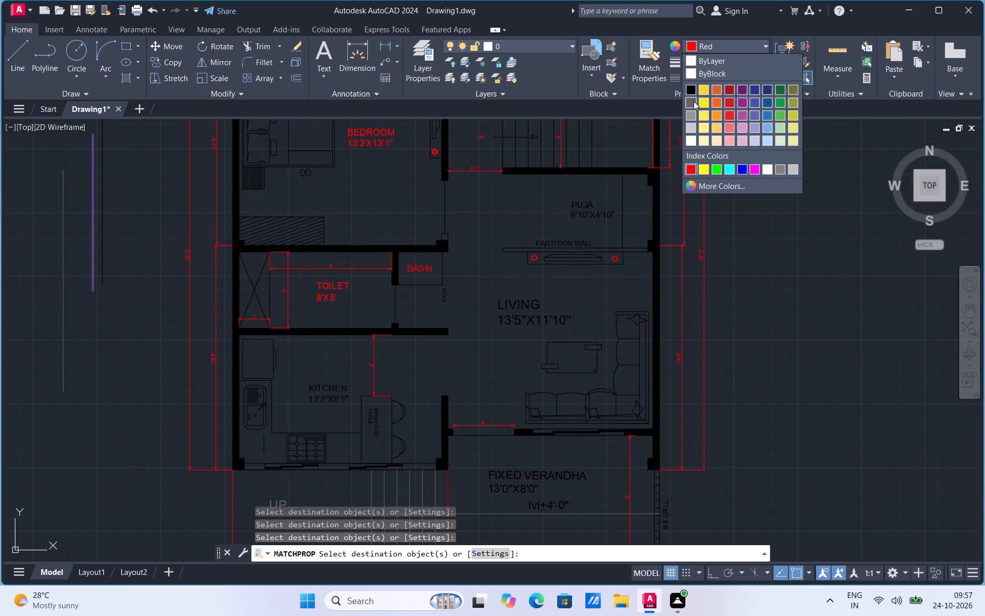
left_click(694, 101)
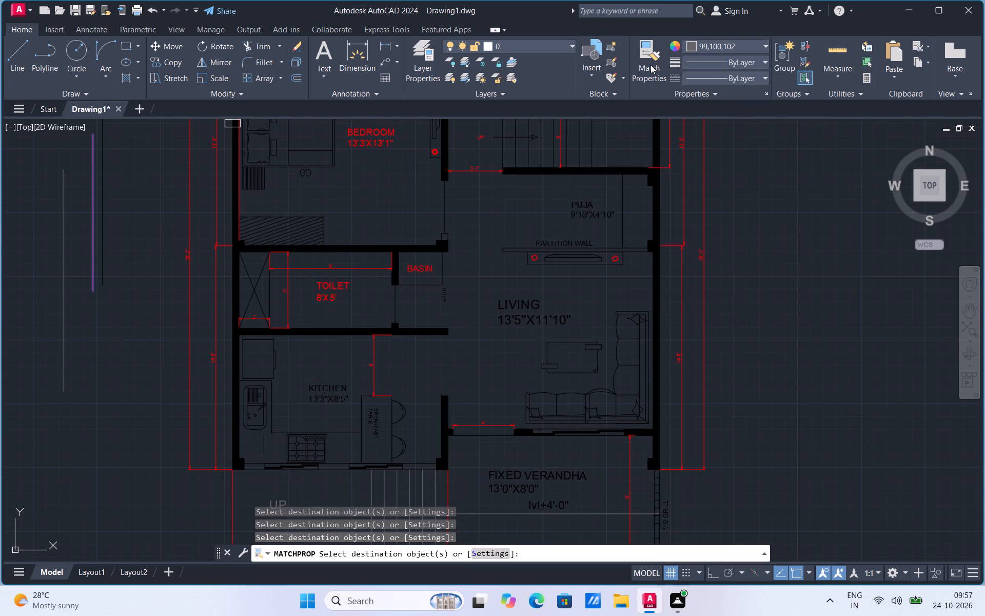
left_click(652, 65)
left_click(65, 313)
scroll(234, 241, "up", 3)
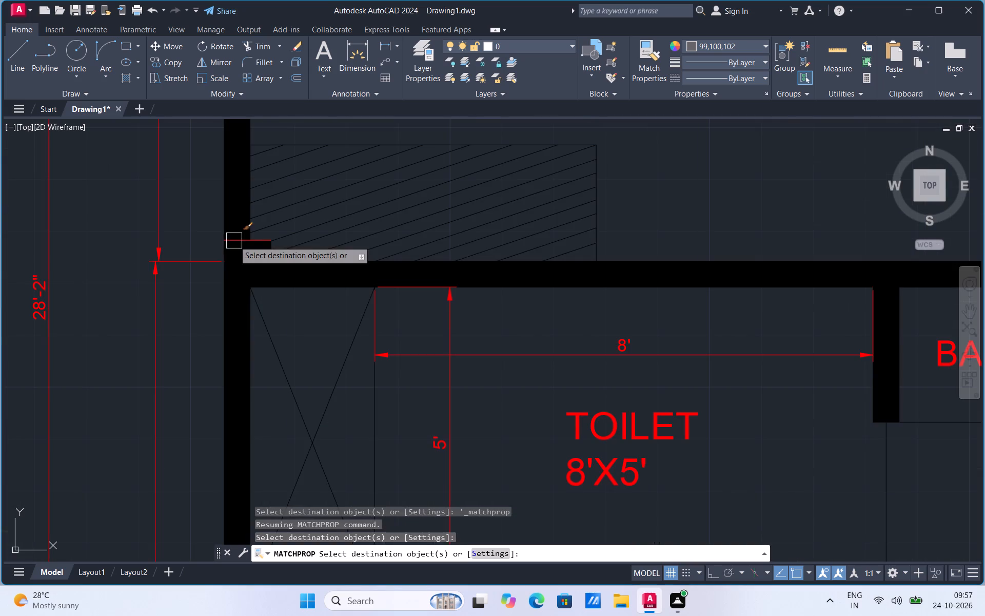
scroll(234, 264, "up", 2)
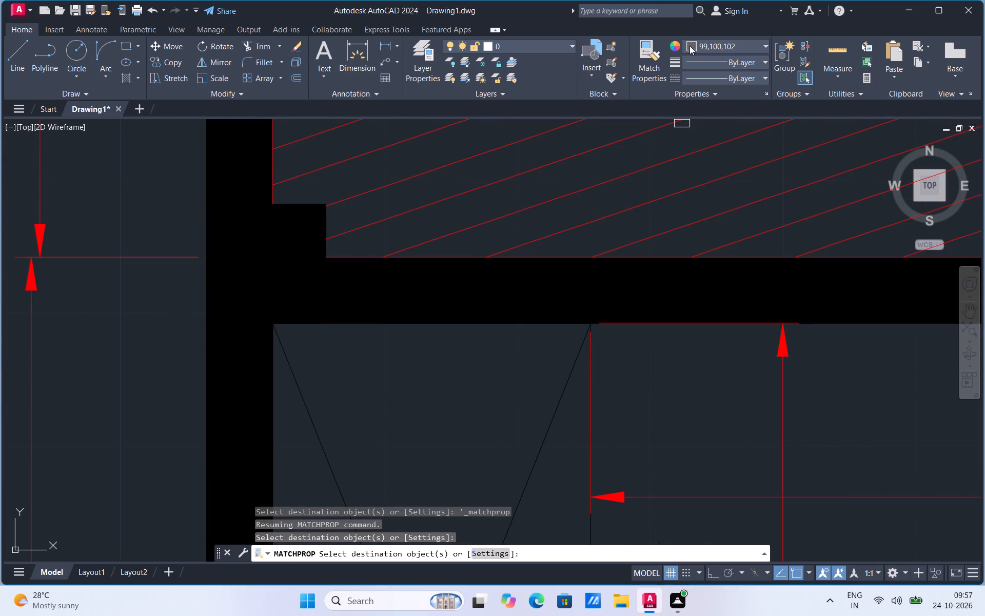
Draw a short, nearly vertical gray line about 1'-1" long just outside the toilet's west wall.
left_click(28, 70)
left_click_drag(123, 507, 121, 472)
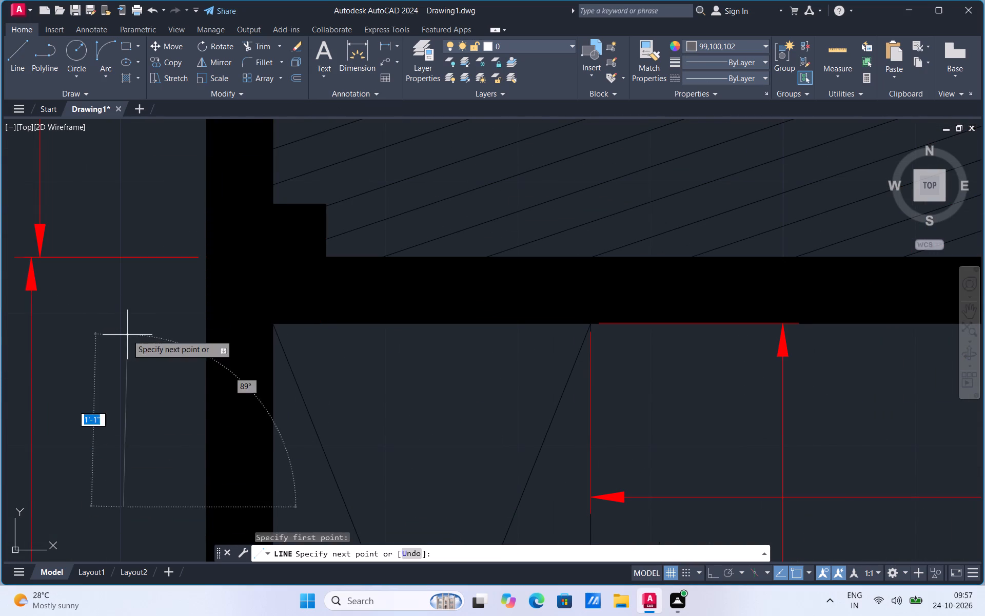
left_click(127, 335)
Match the new short gray line onto the solid hatch of the columns.
left_click(658, 78)
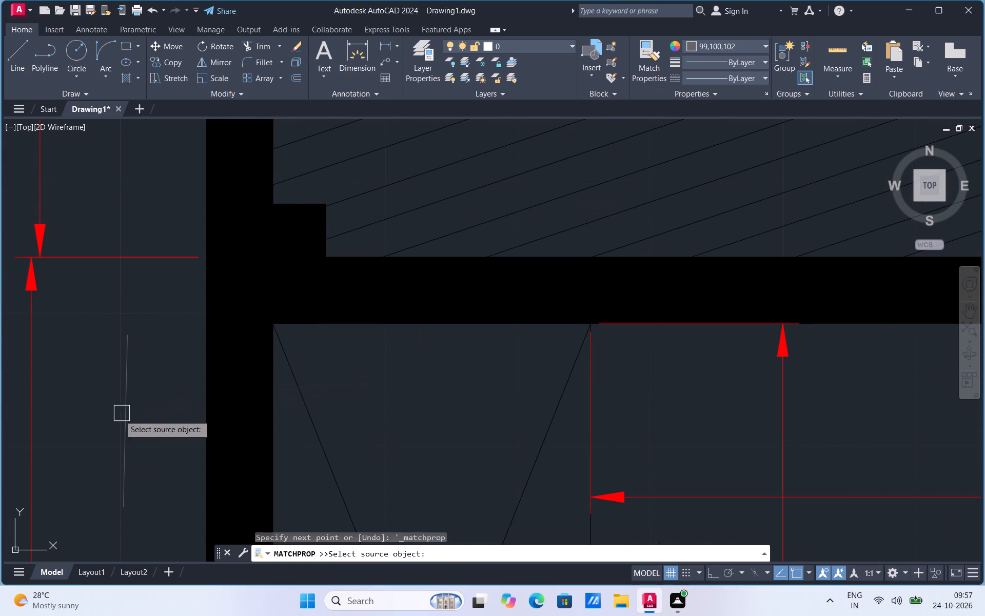
left_click_drag(114, 417, 119, 408)
left_click(122, 410)
left_click(249, 263)
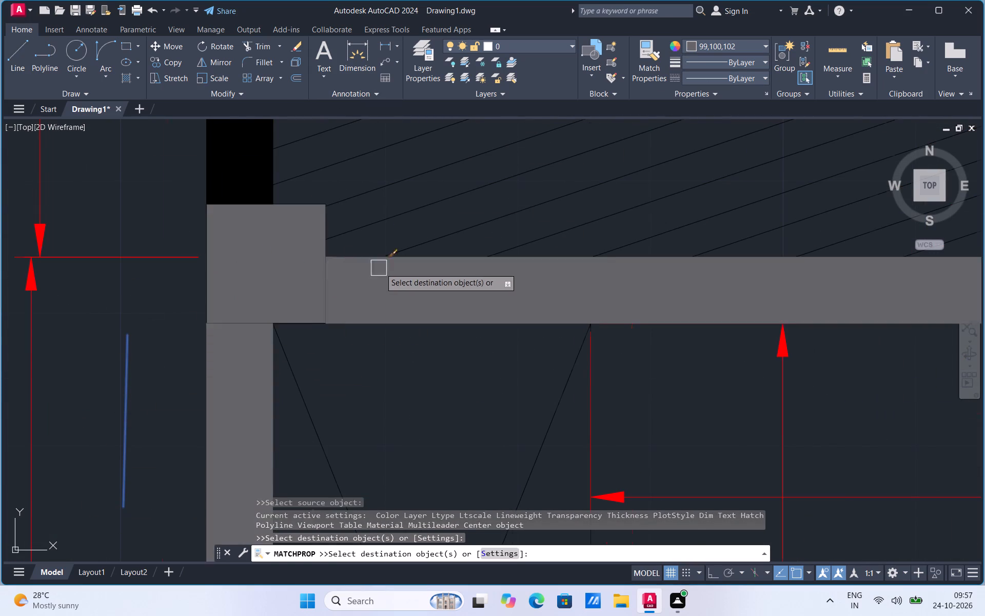
scroll(382, 268, "down", 7)
scroll(555, 269, "up", 2)
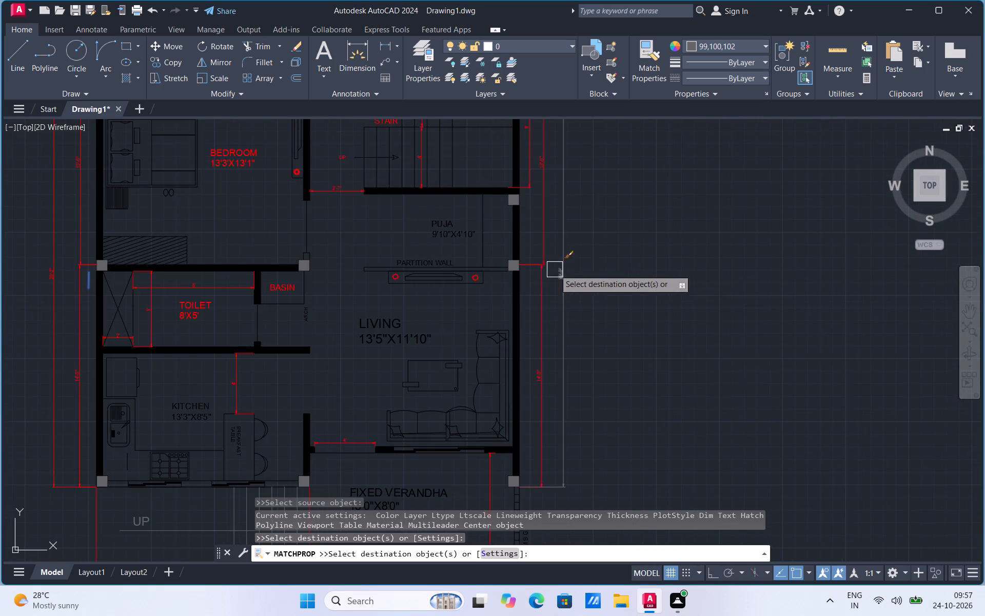
key("Escape")
key("Escape")
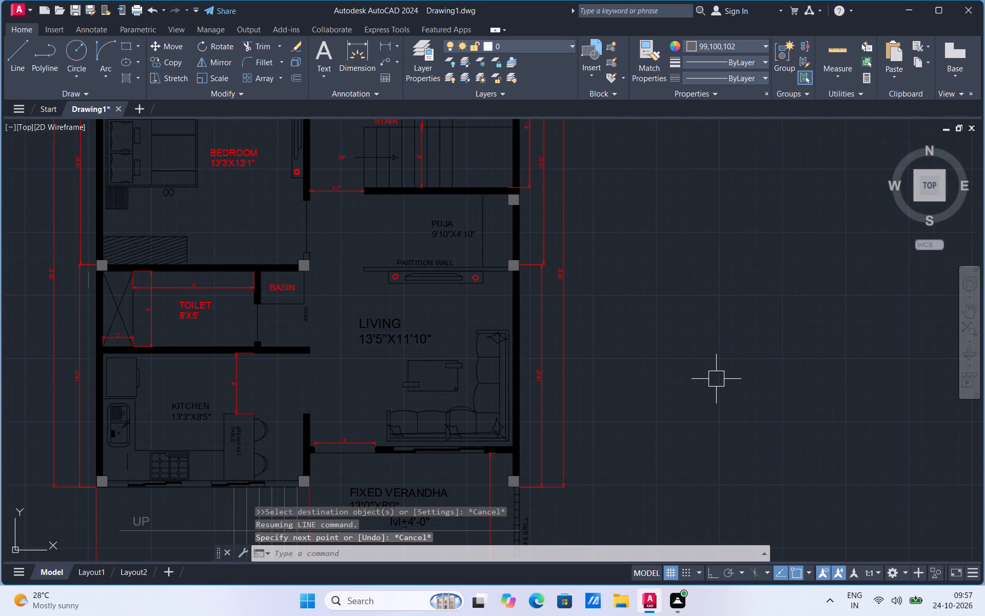
Match the short gray line beside the toilet onto the vertical line across the bedroom's east doorway.
scroll(717, 379, "down", 1)
scroll(456, 293, "up", 1)
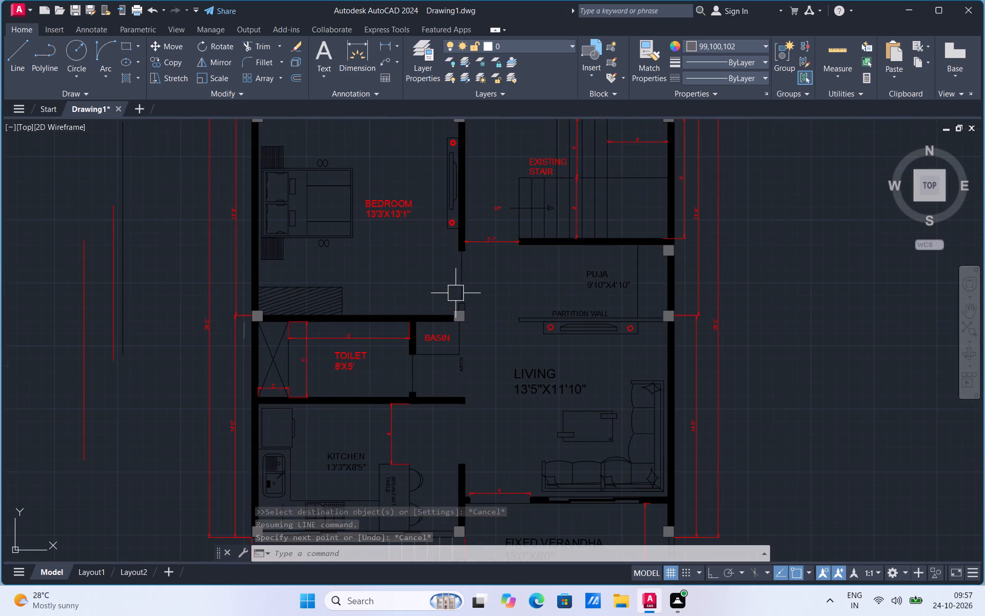
left_click(658, 70)
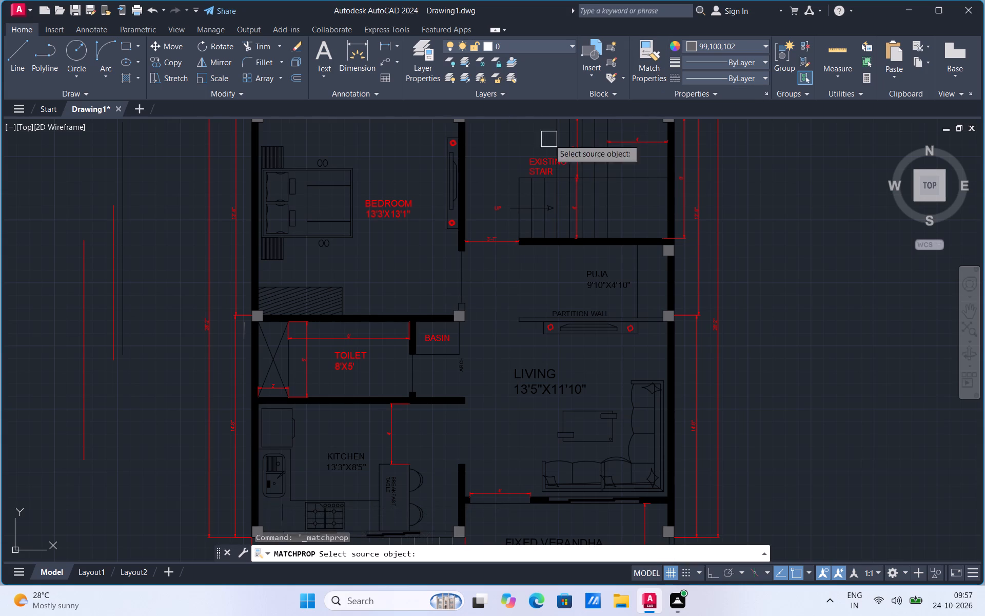
scroll(234, 377, "down", 2)
scroll(202, 307, "up", 2)
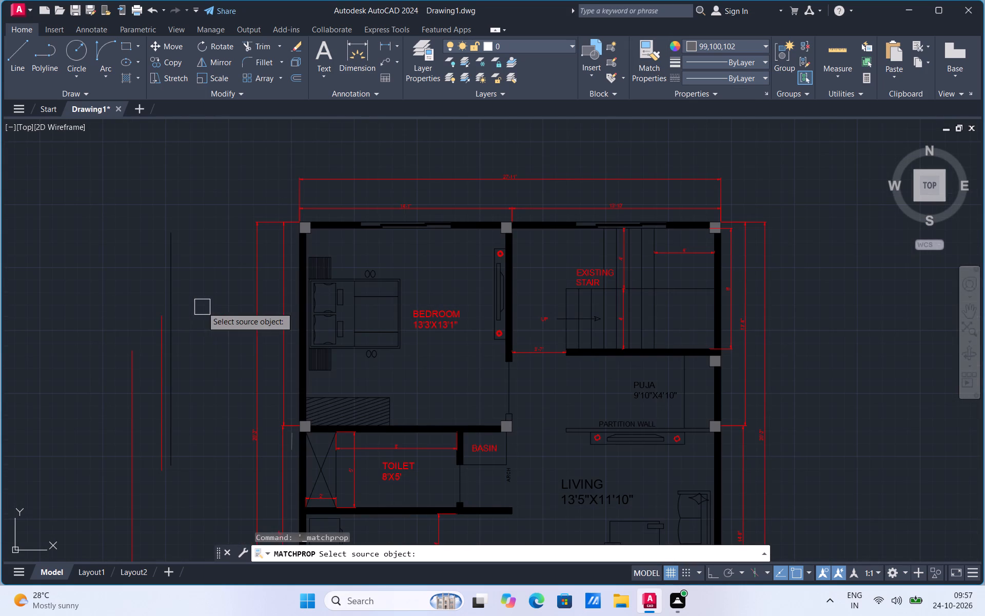
scroll(295, 425, "up", 3)
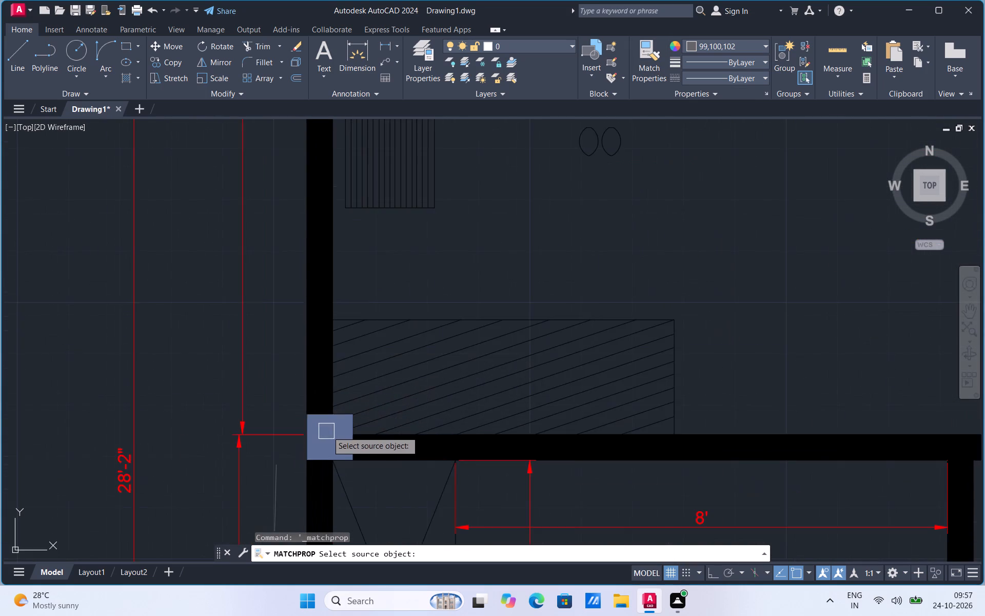
scroll(328, 432, "up", 2)
left_click(196, 534)
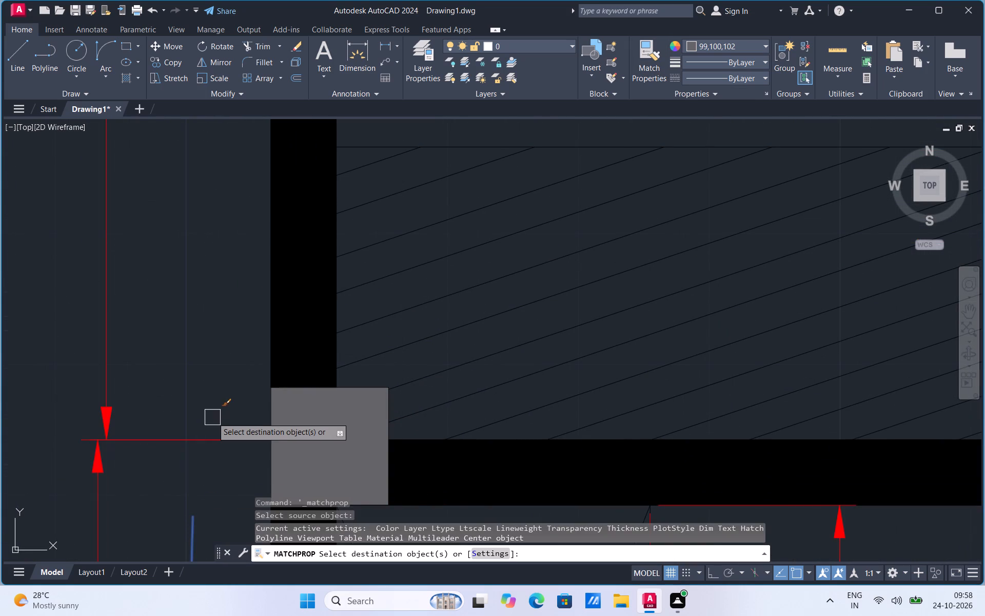
scroll(212, 417, "down", 3)
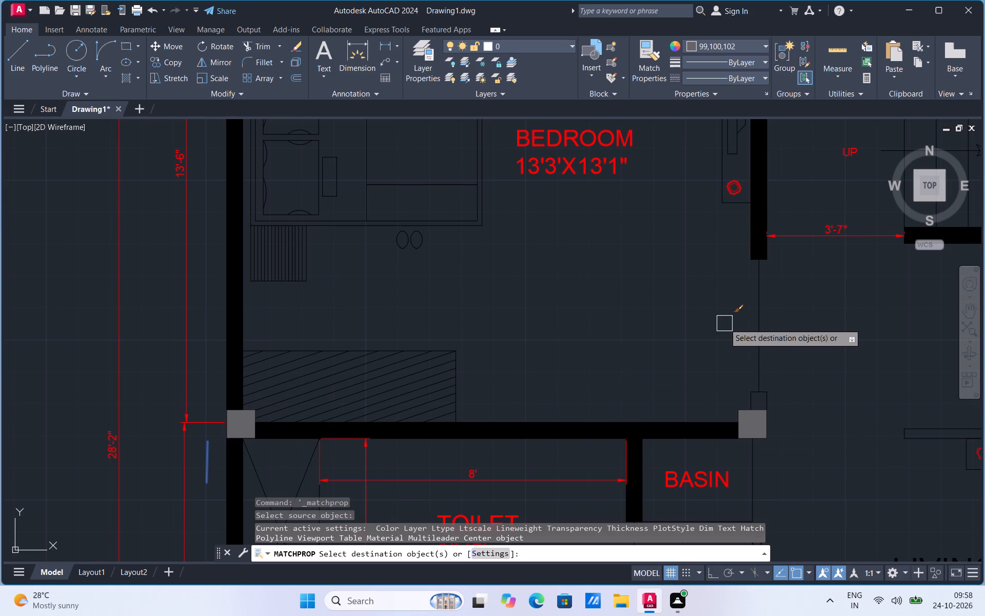
left_click(755, 329)
scroll(513, 325, "down", 2)
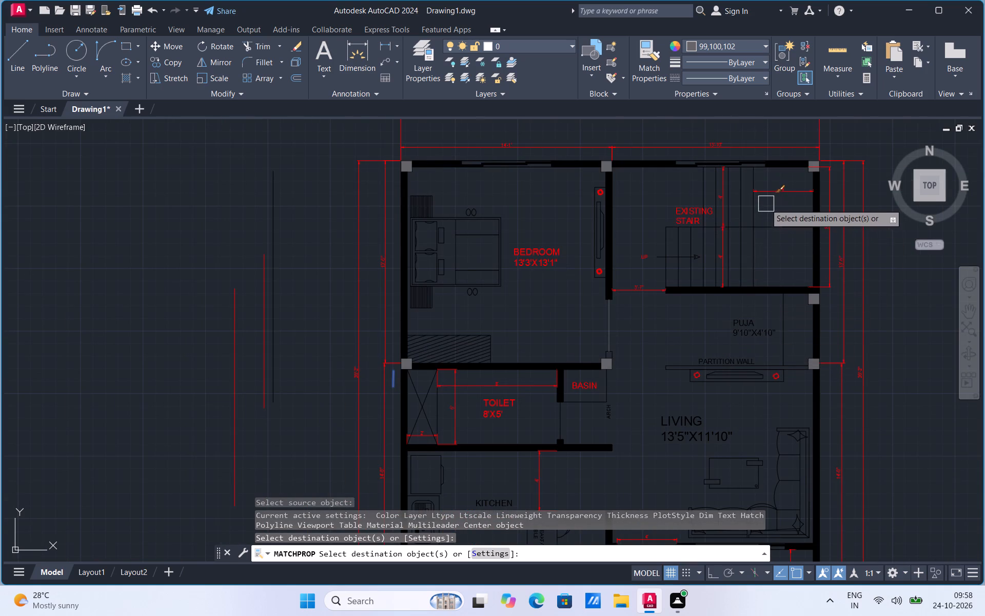
Match the short gray line onto the existing stair's tread lines, horizontal dividing line and west edge.
scroll(762, 203, "up", 1)
left_click(750, 215)
left_click(735, 219)
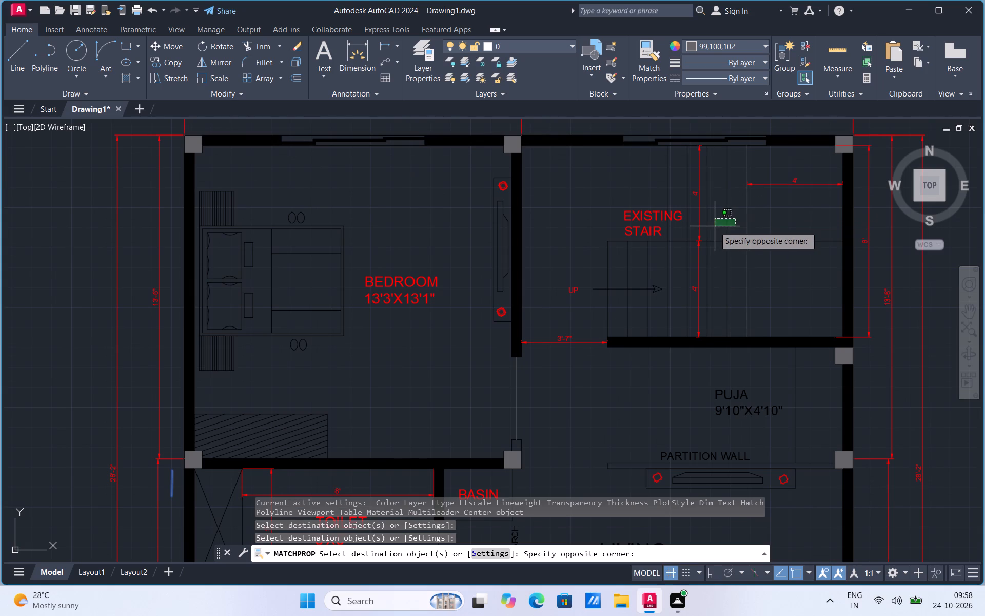
left_click(707, 239)
left_click(769, 241)
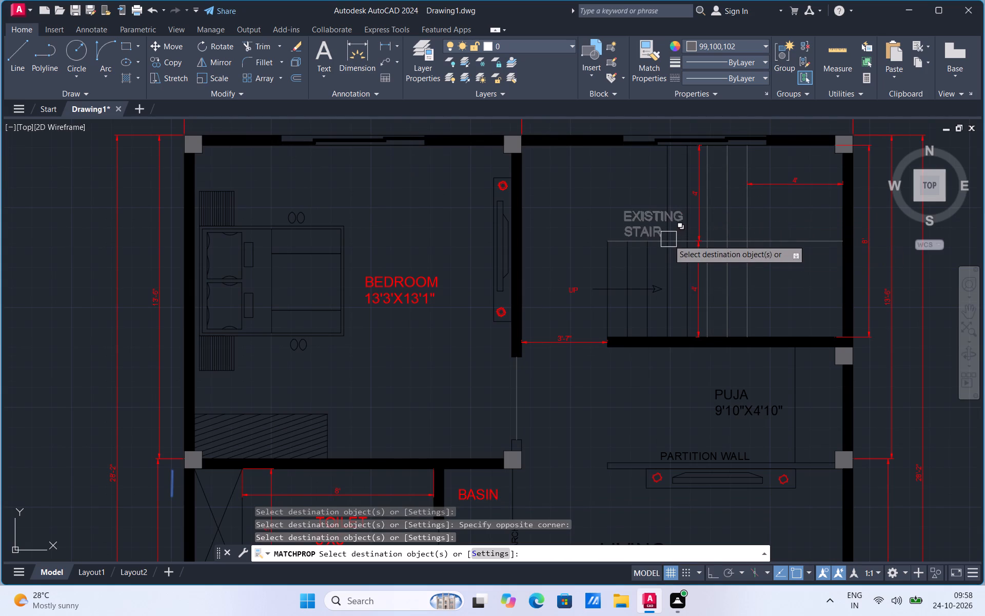
left_click(666, 261)
left_click(644, 267)
left_click(629, 271)
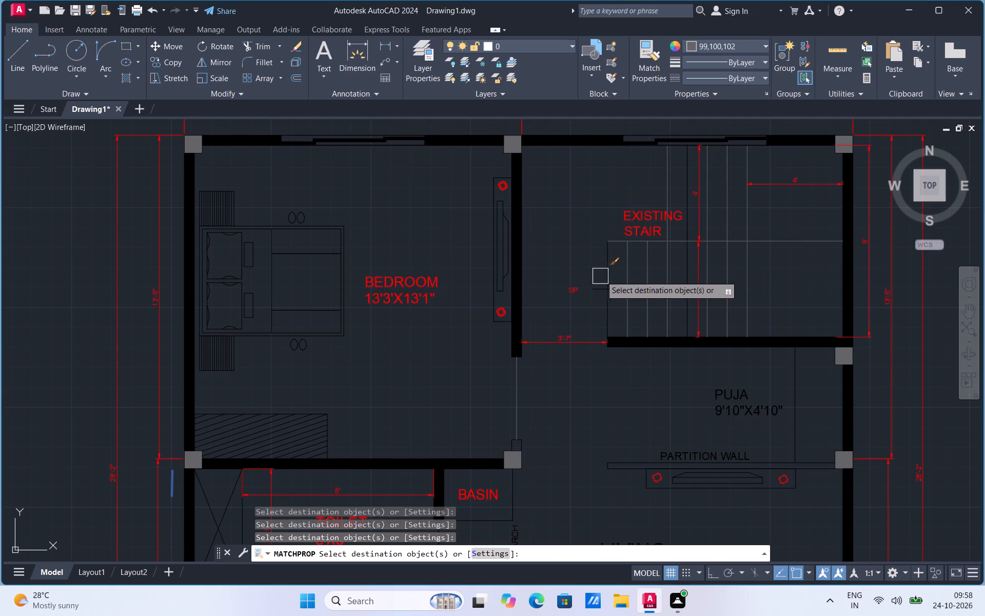
left_click(605, 273)
left_click(682, 178)
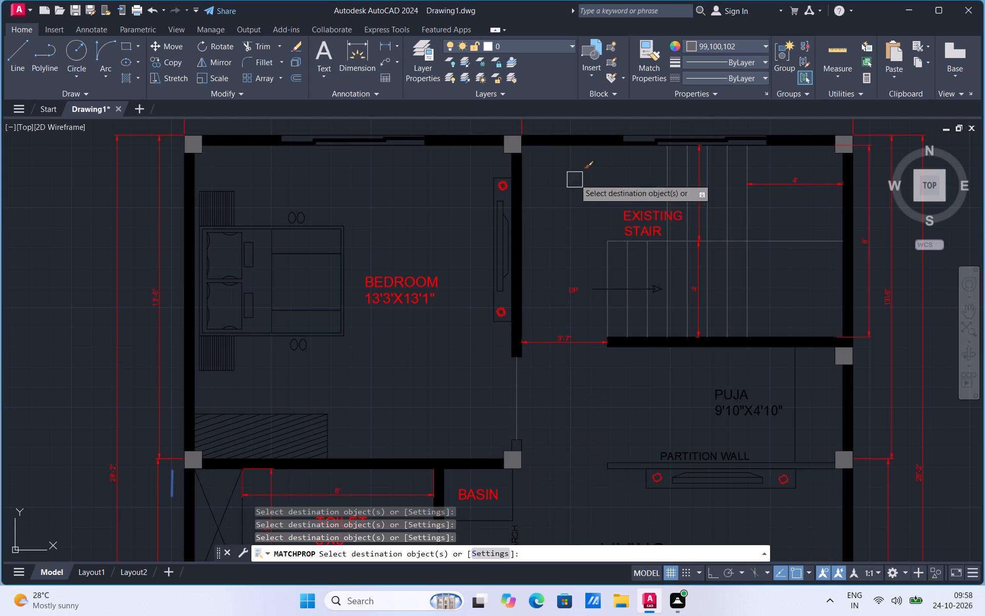
Match the short gray line onto the partition wall's upper, lower and west end lines.
scroll(746, 507, "up", 2)
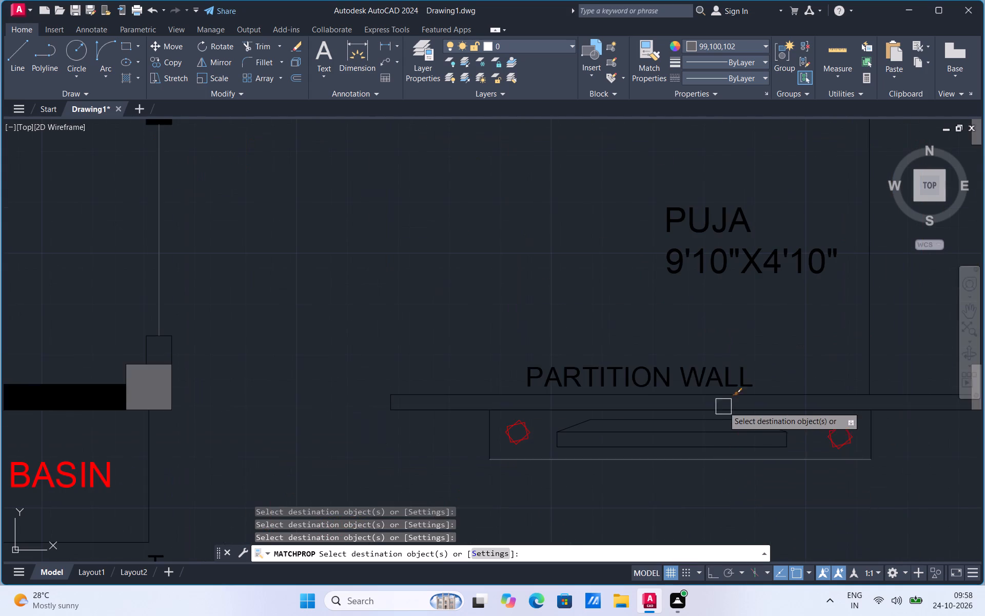
left_click(794, 394)
left_click(793, 407)
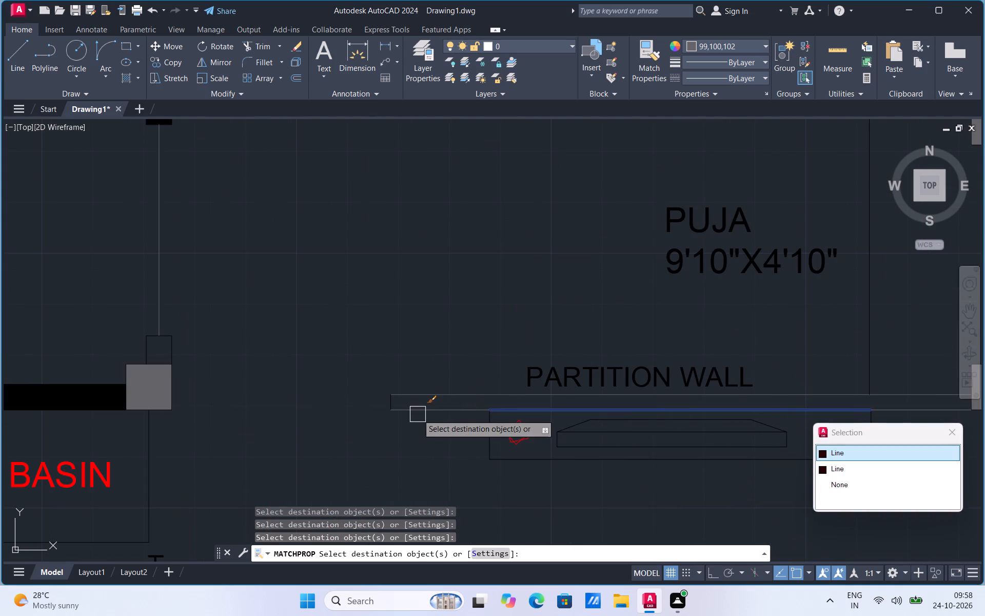
left_click(419, 411)
left_click(383, 402)
scroll(338, 440, "down", 1)
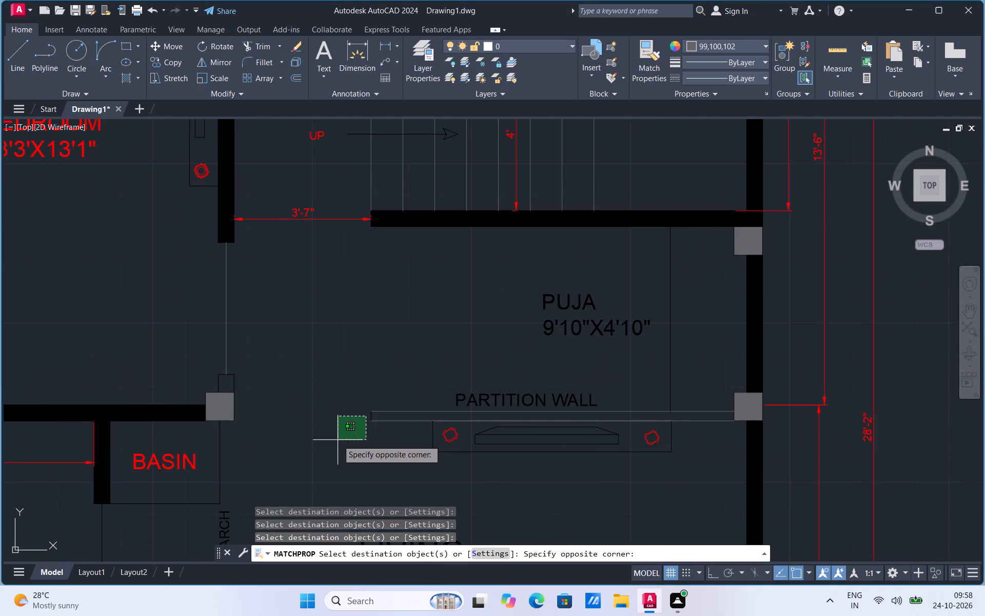
left_click(338, 440)
left_click_drag(340, 444, 350, 433)
left_click(394, 390)
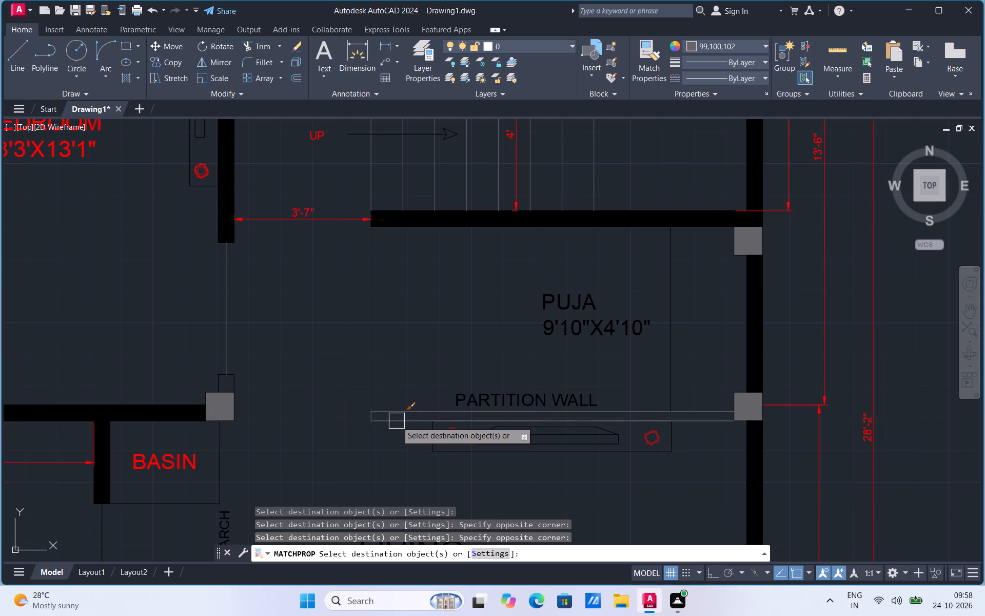
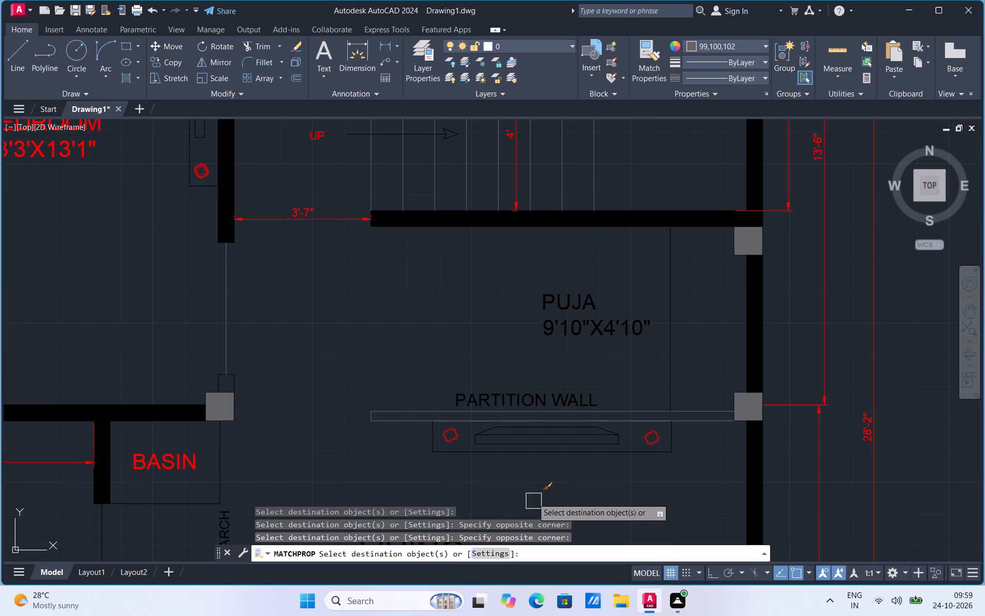
Match the short gray line onto the outer and inner vertical lines of the MS grill on the verandha's east side.
scroll(531, 431, "down", 3)
scroll(524, 279, "down", 2)
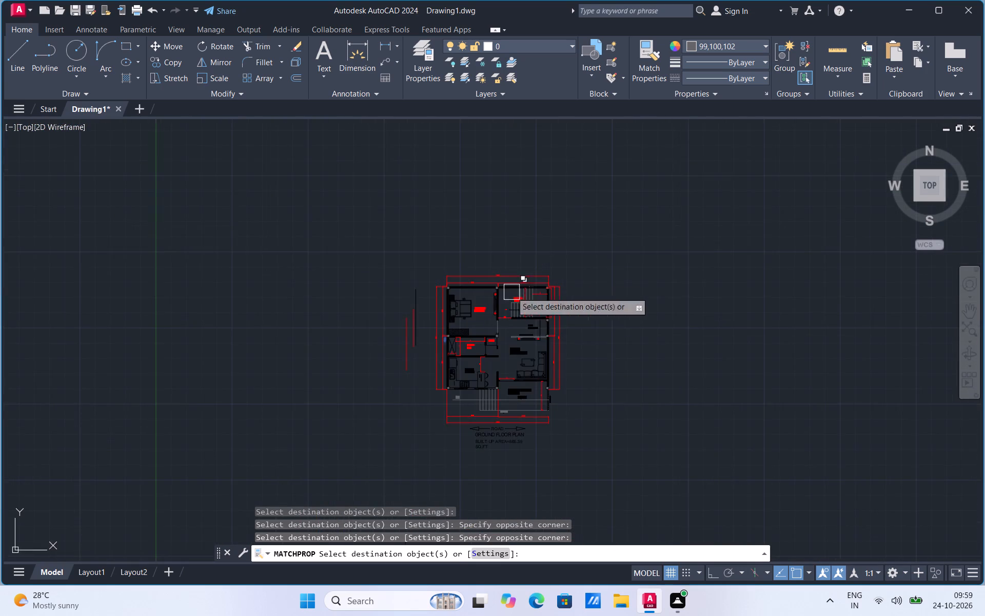
scroll(474, 371, "up", 3)
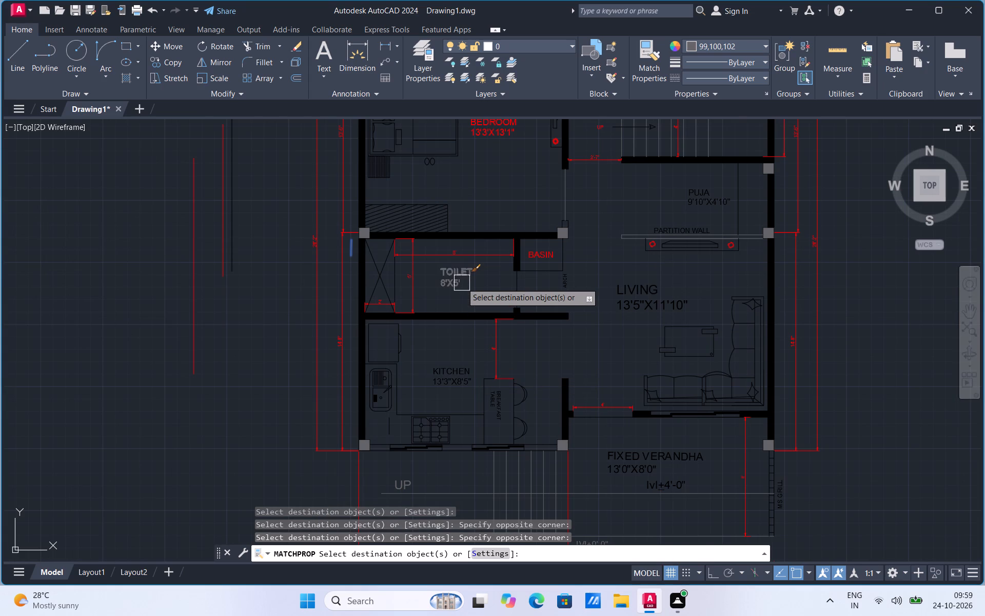
scroll(462, 283, "down", 1)
scroll(576, 426, "up", 1)
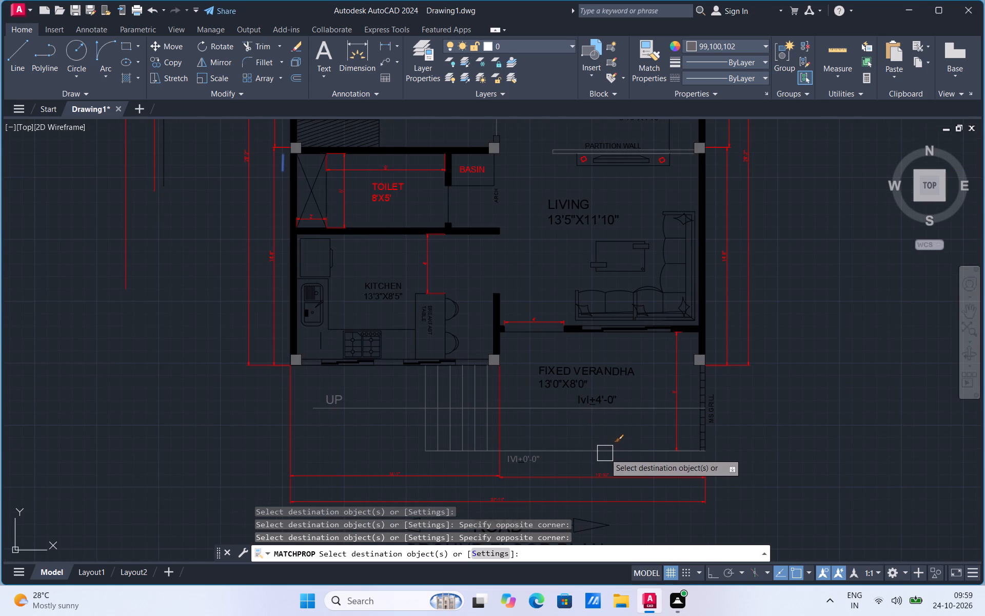
scroll(712, 383, "up", 3)
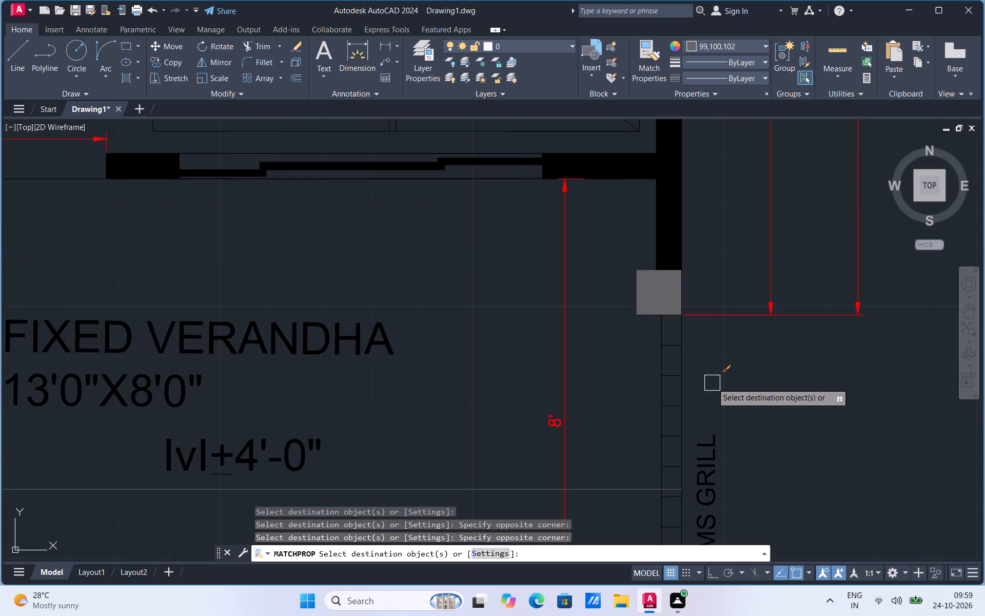
left_click(685, 394)
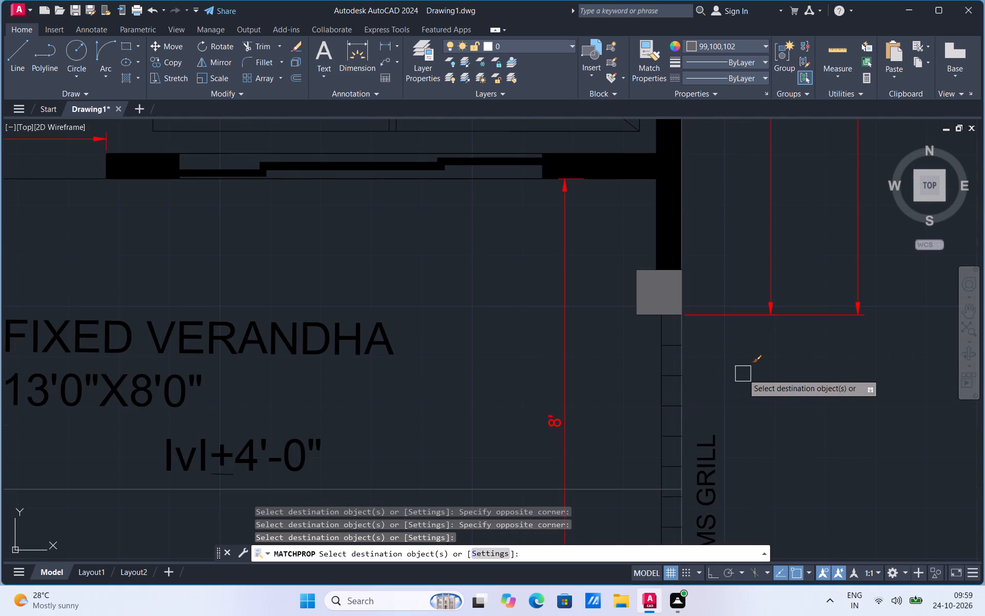
key("ctrl+z")
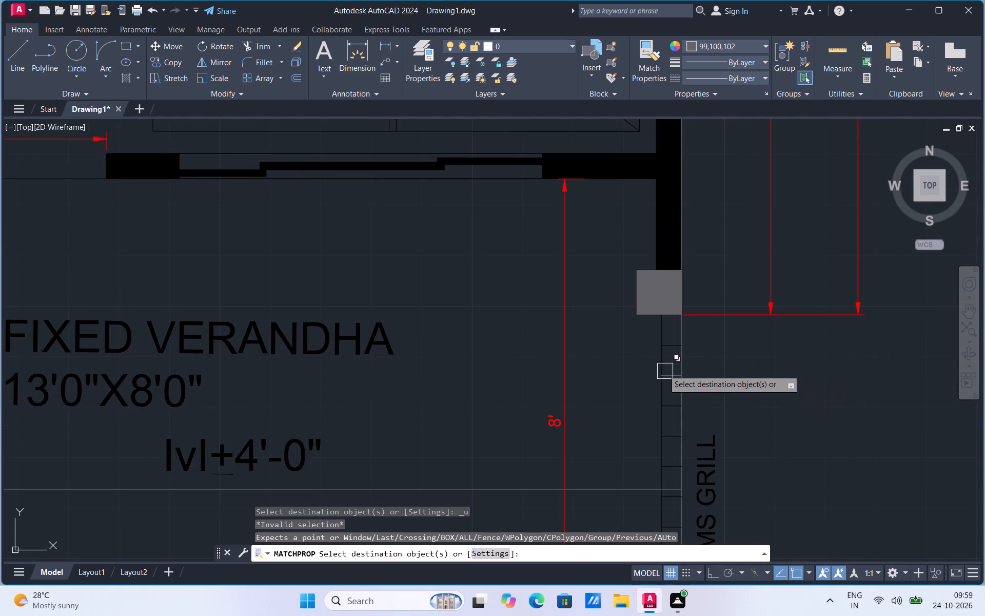
key("ctrl+z")
left_click(658, 362)
scroll(705, 366, "down", 2)
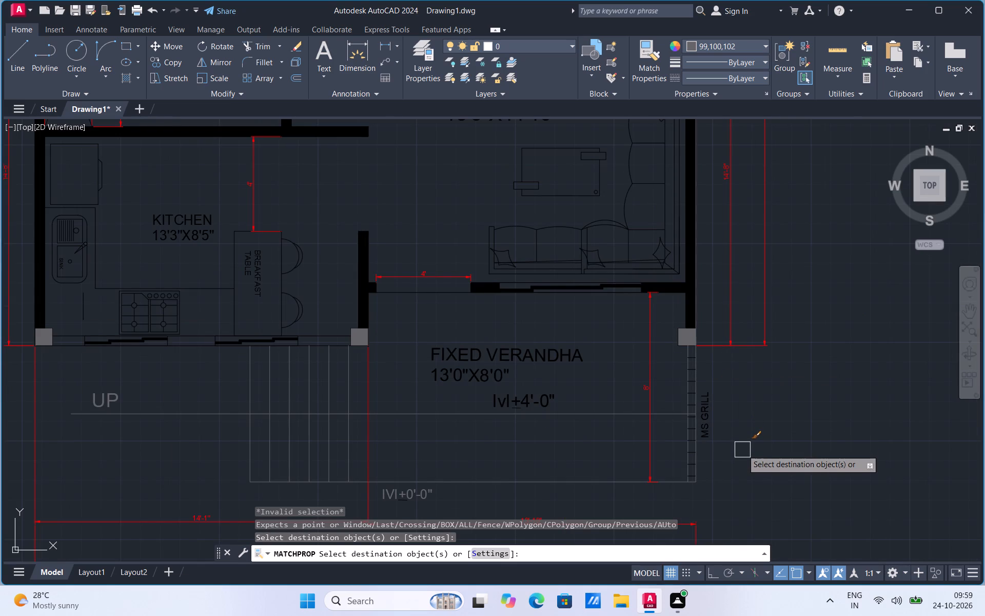
scroll(740, 430, "down", 1)
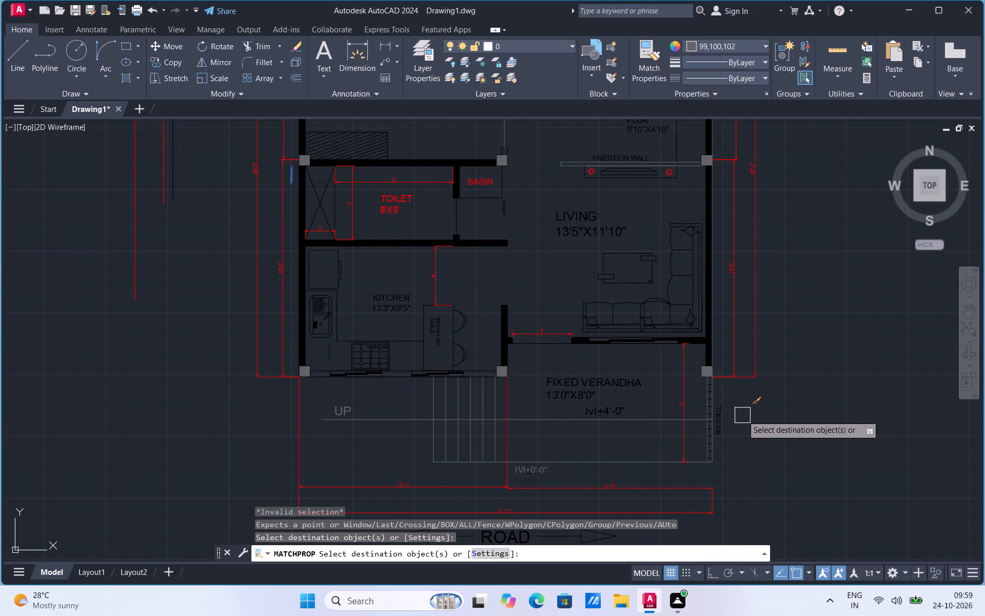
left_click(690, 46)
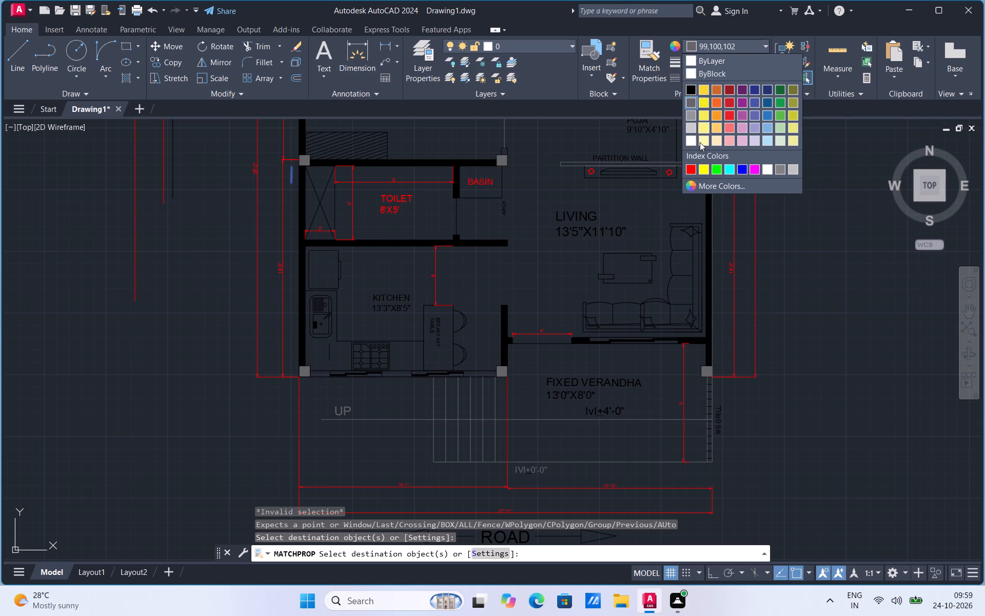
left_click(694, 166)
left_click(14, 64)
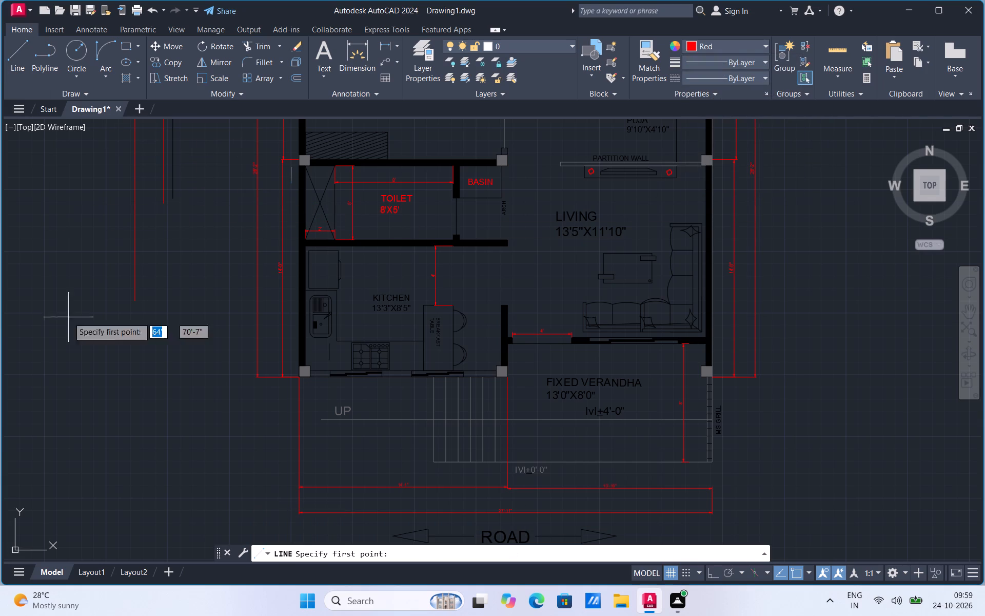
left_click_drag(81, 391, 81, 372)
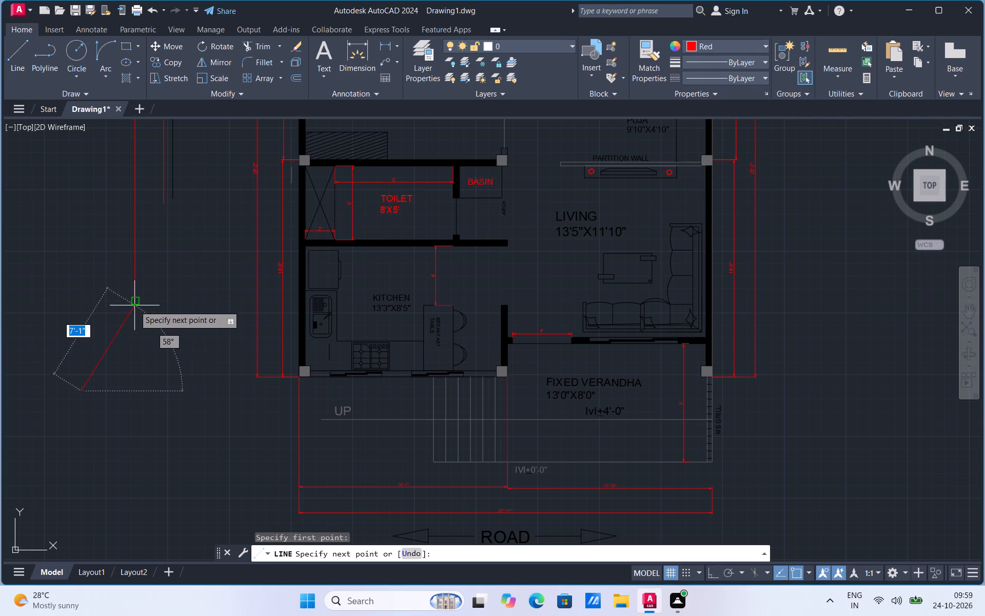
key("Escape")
Match the long red reference line west of the plan onto the verandha's UP, lvl±4'-0" and lvl±0'-0" texts.
left_click(650, 77)
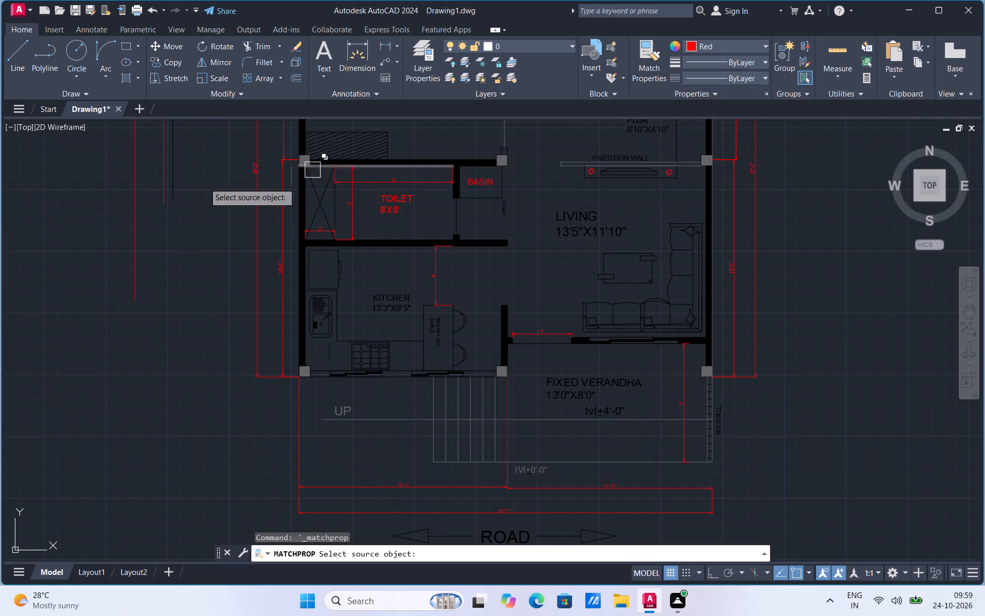
left_click(136, 239)
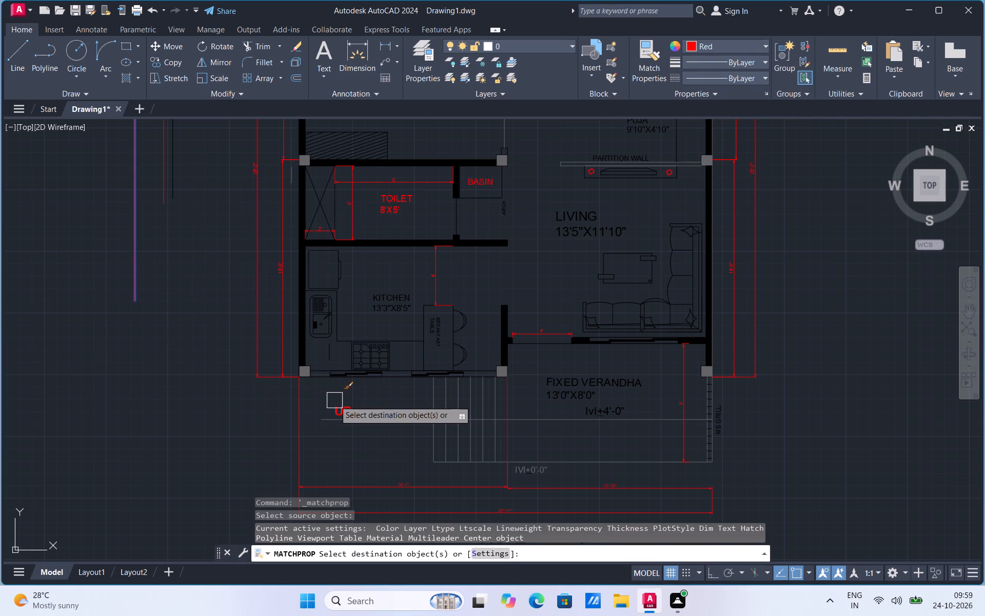
left_click(334, 400)
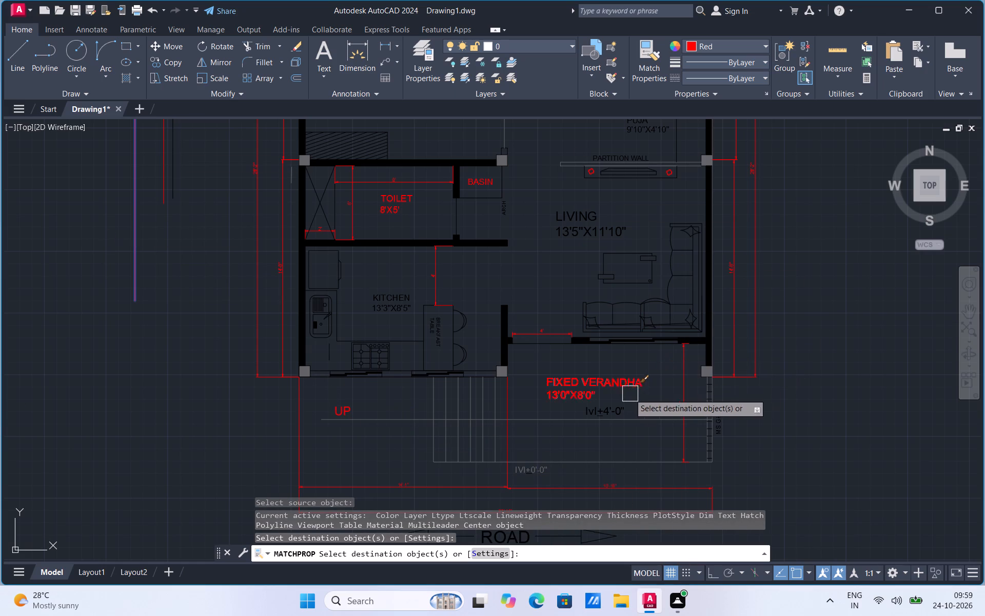
left_click(622, 406)
left_click(547, 474)
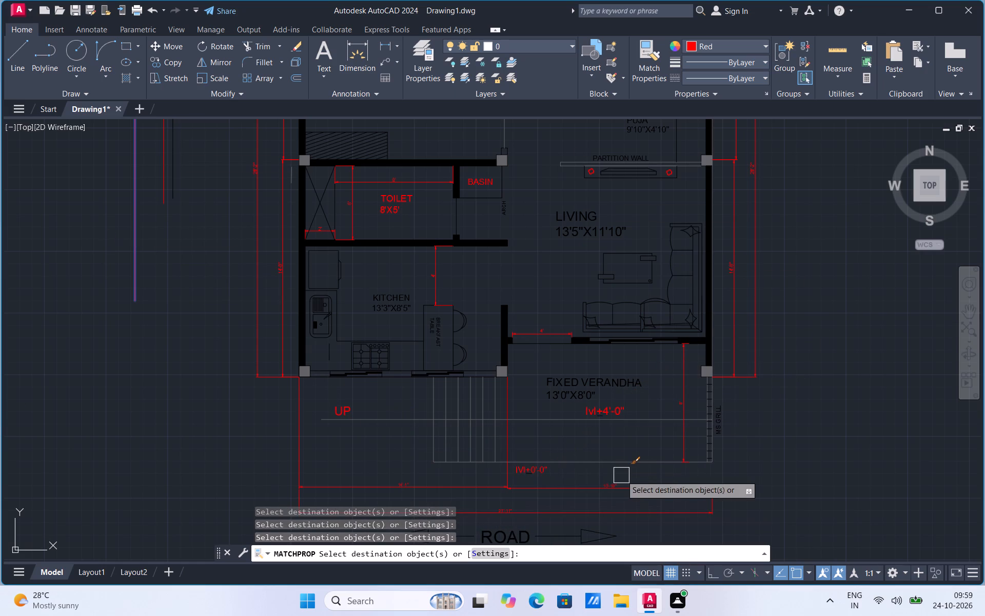
Set the current colour to 99,100,102 and draw a long, nearly vertical reference line west of the toilet and kitchen.
left_click(691, 44)
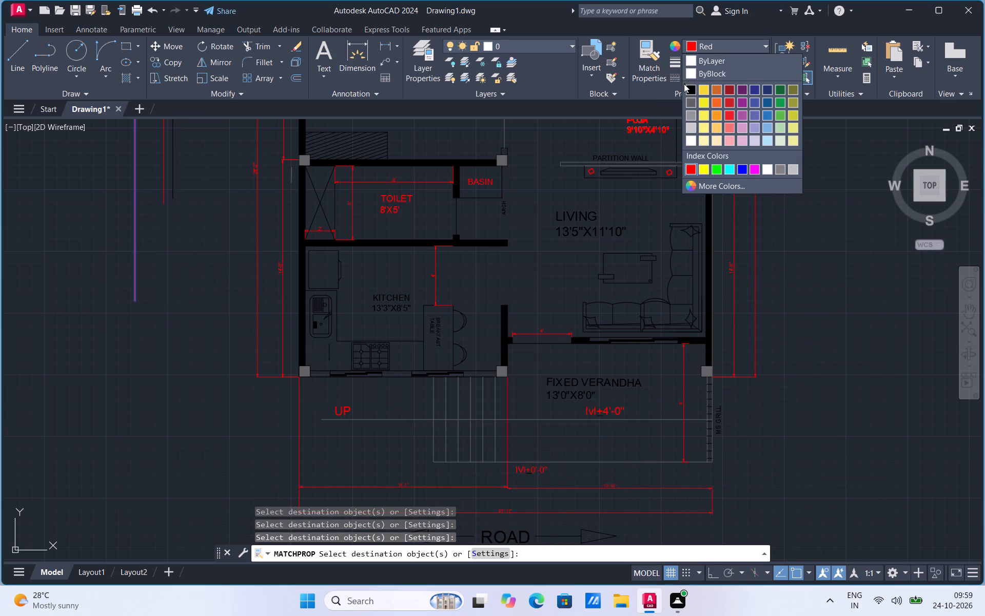
left_click(689, 102)
left_click(24, 69)
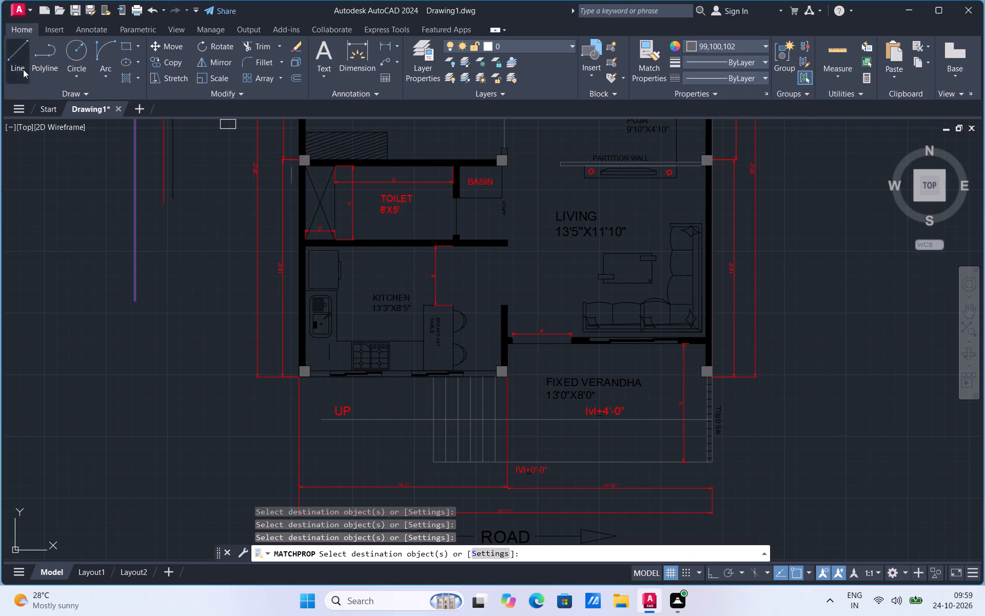
left_click(166, 386)
left_click(151, 156)
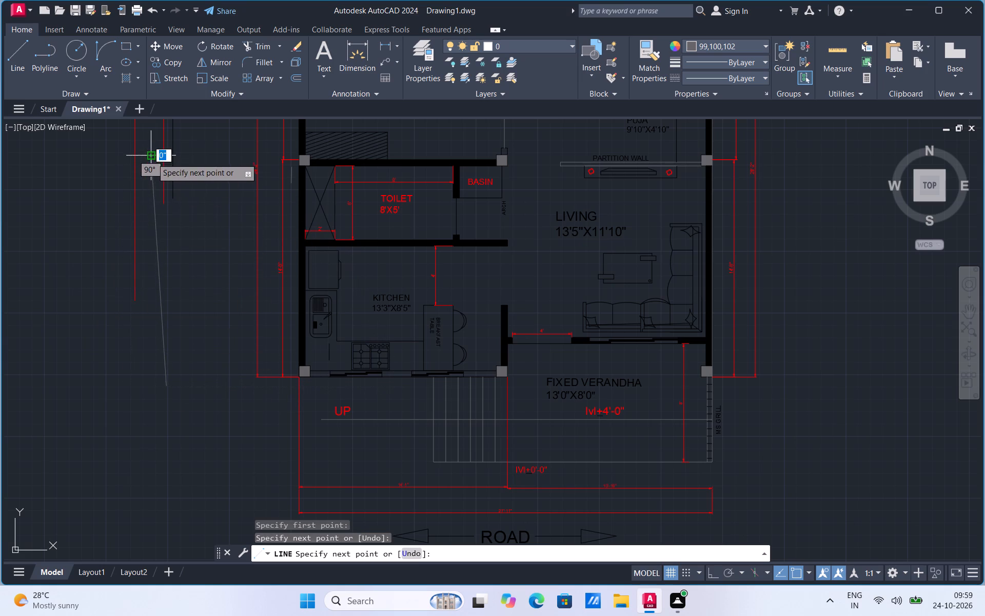
Match the new long gray line onto the rectangular appliance outline in the kitchen's northwest corner.
left_click(661, 75)
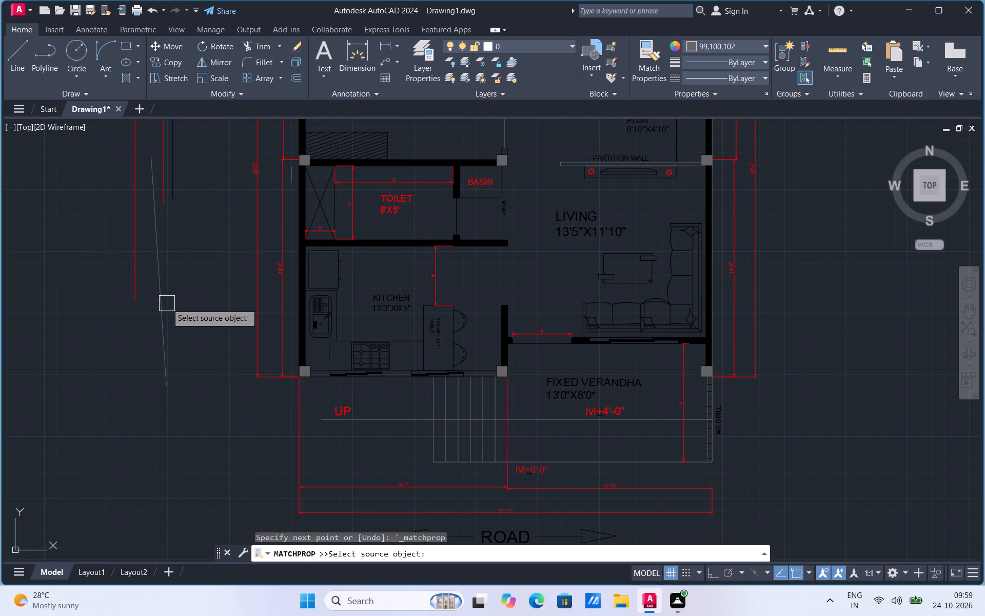
left_click(167, 303)
scroll(327, 262, "up", 2)
left_click(330, 232)
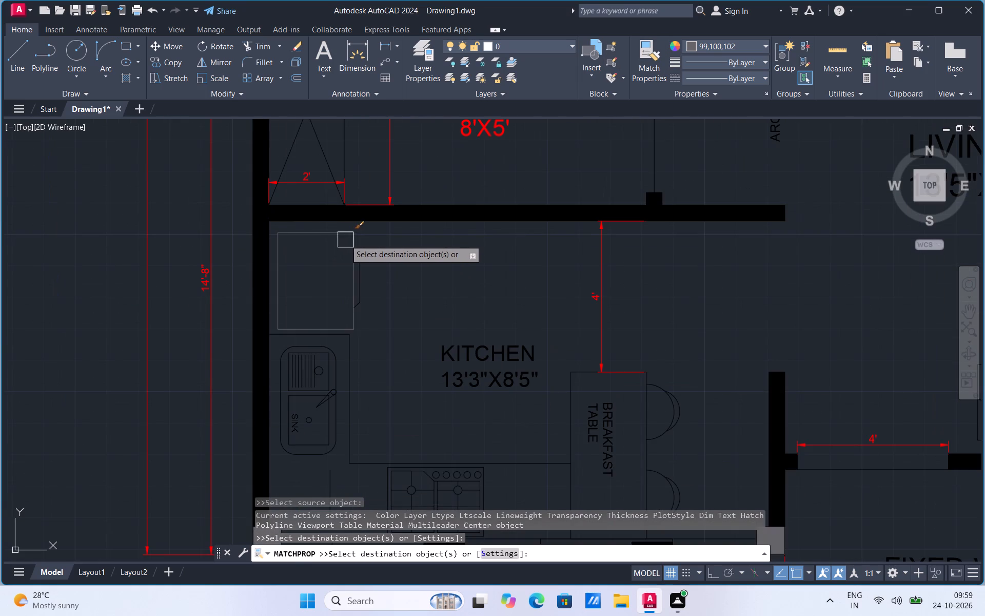
Match the long gray line onto the crossed diagonals and east edge of the 2' wide strip at the toilet's west end.
scroll(345, 240, "up", 5)
scroll(385, 392, "down", 2)
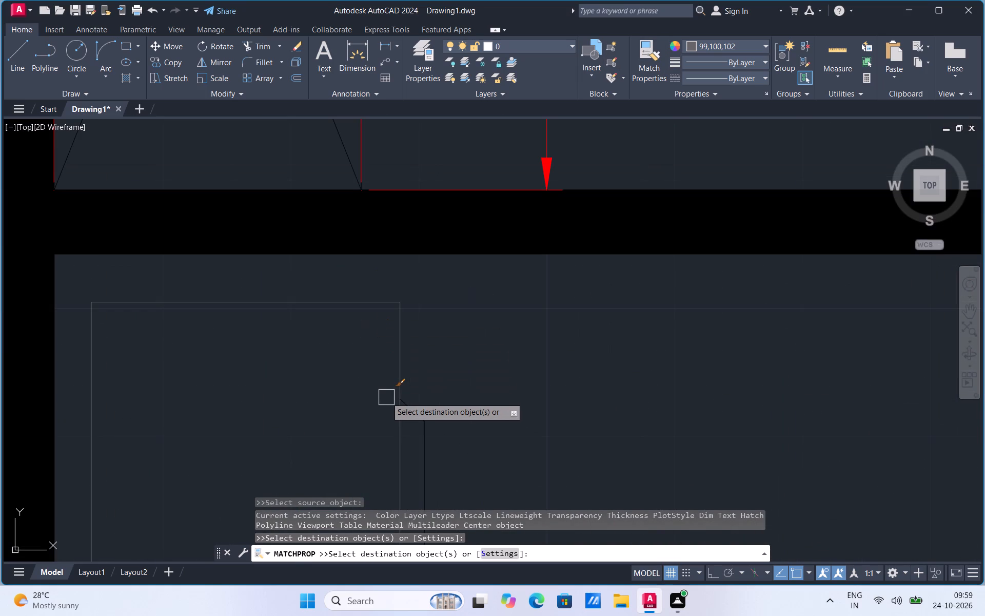
scroll(382, 368, "down", 2)
left_click(340, 227)
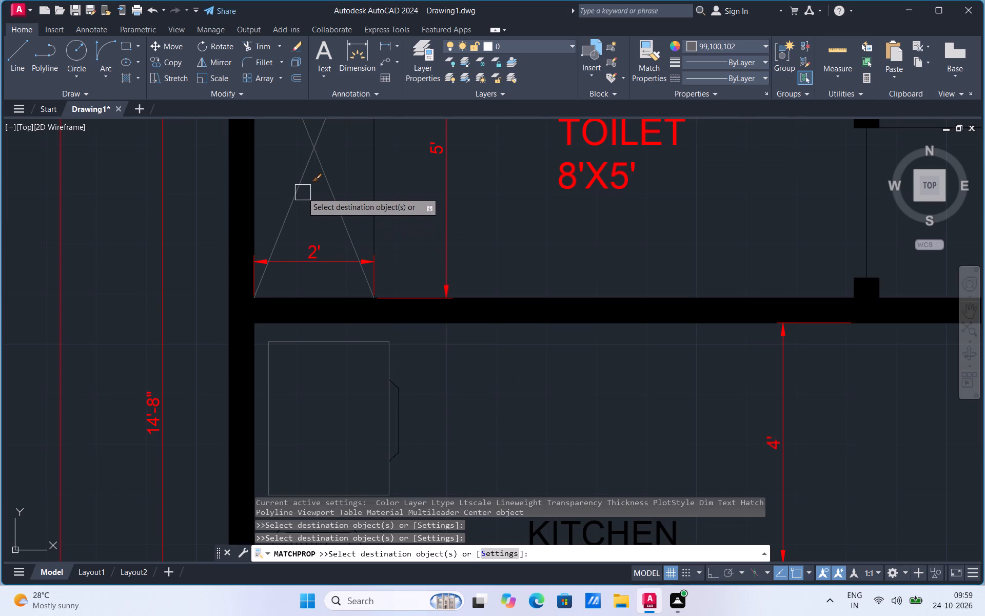
left_click(303, 192)
left_click(377, 179)
left_click(303, 188)
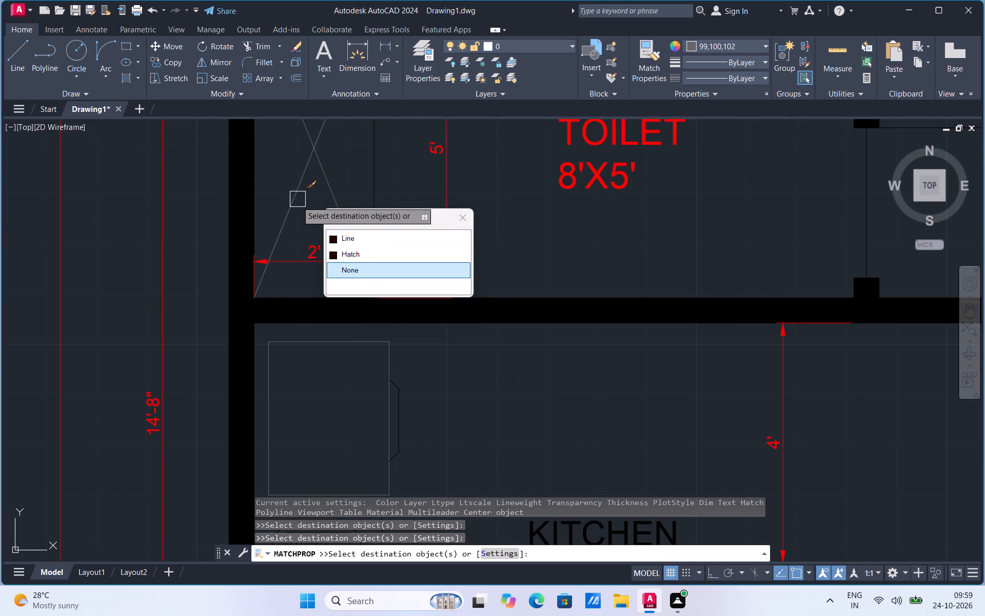
left_click(374, 174)
scroll(334, 373, "down", 3)
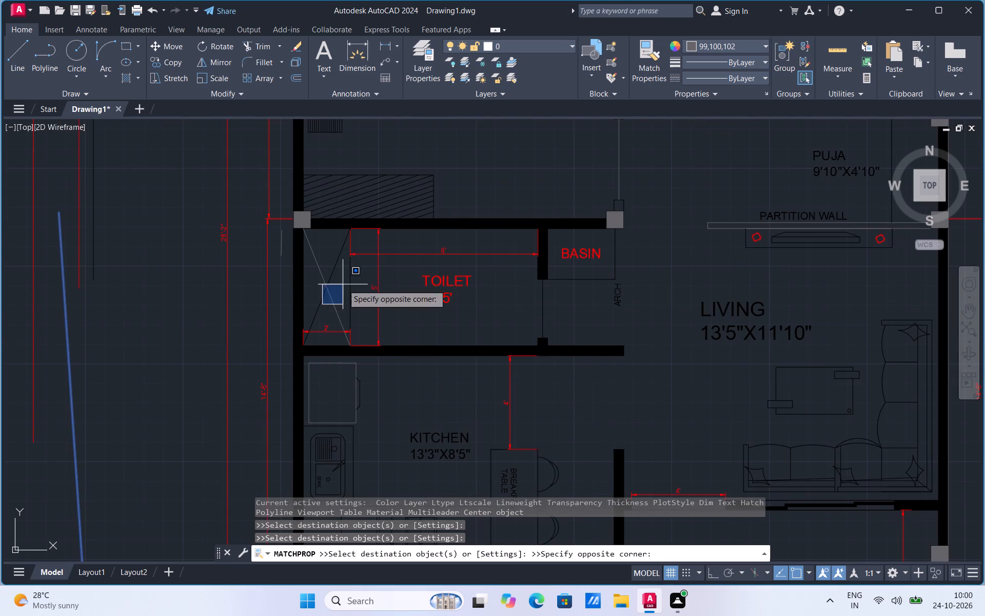
left_click(332, 267)
left_click(334, 264)
left_click(348, 287)
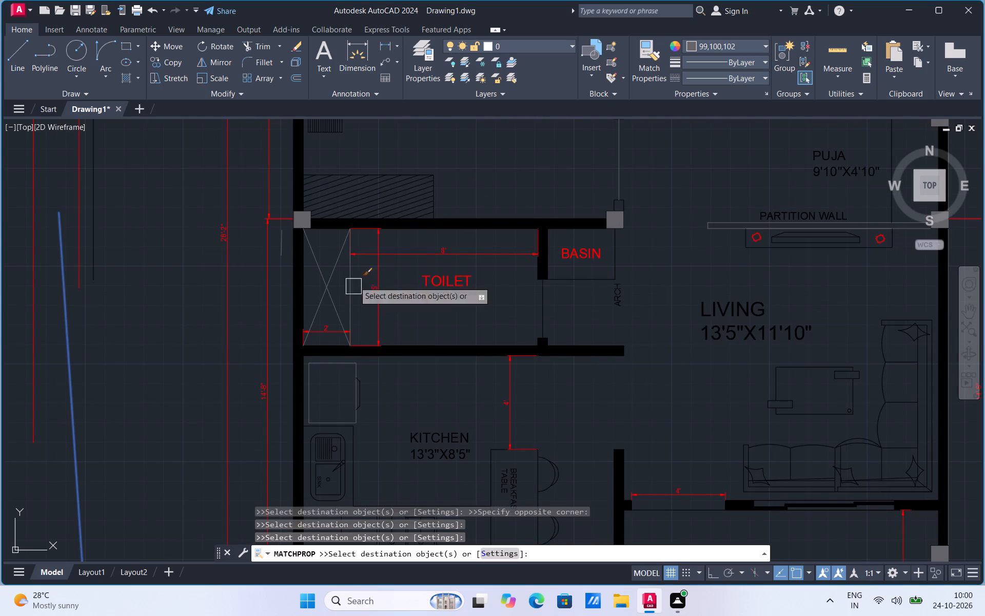
Match the long gray line onto the hatched rectangle in the bedroom's southwest corner.
left_click(352, 196)
Match the long gray line onto the bed's frame, dividing lines, both pillow outlines, both small rectangles and the north pair of ovals.
scroll(360, 402, "down", 2)
scroll(364, 252, "up", 2)
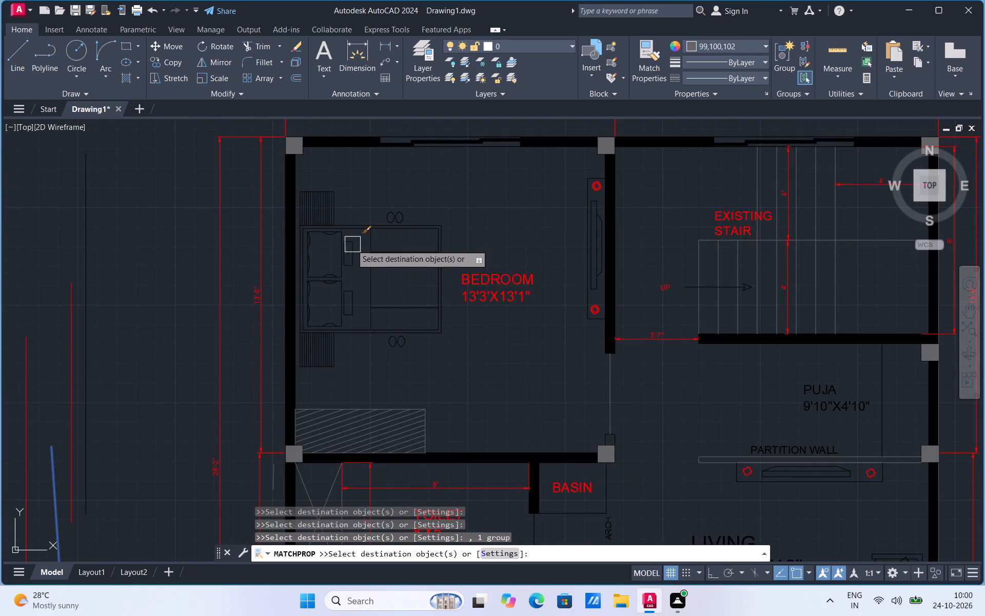
scroll(337, 234, "up", 3)
left_click(302, 230)
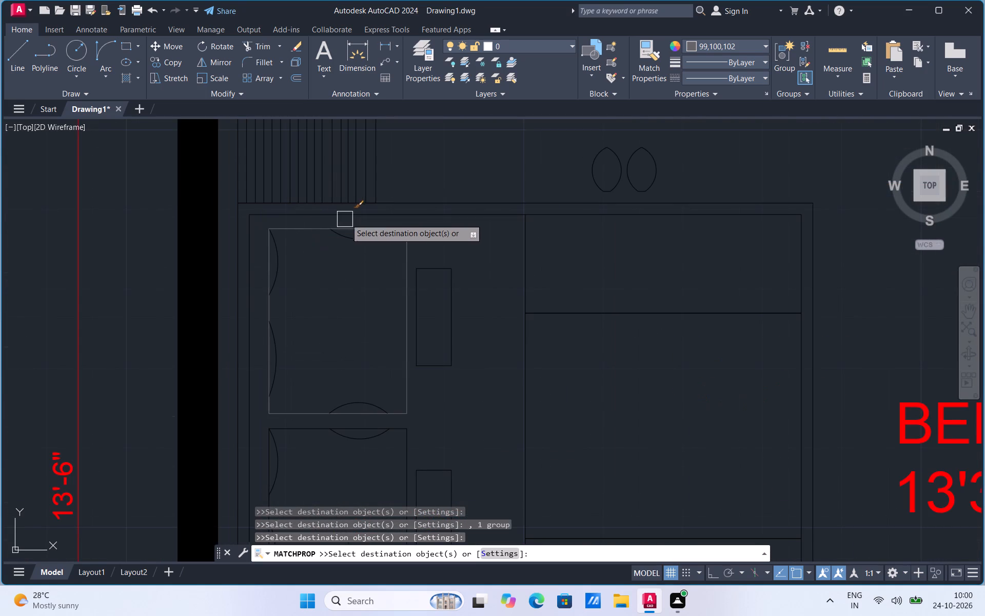
left_click(361, 215)
left_click(418, 207)
left_click(418, 272)
left_click(518, 273)
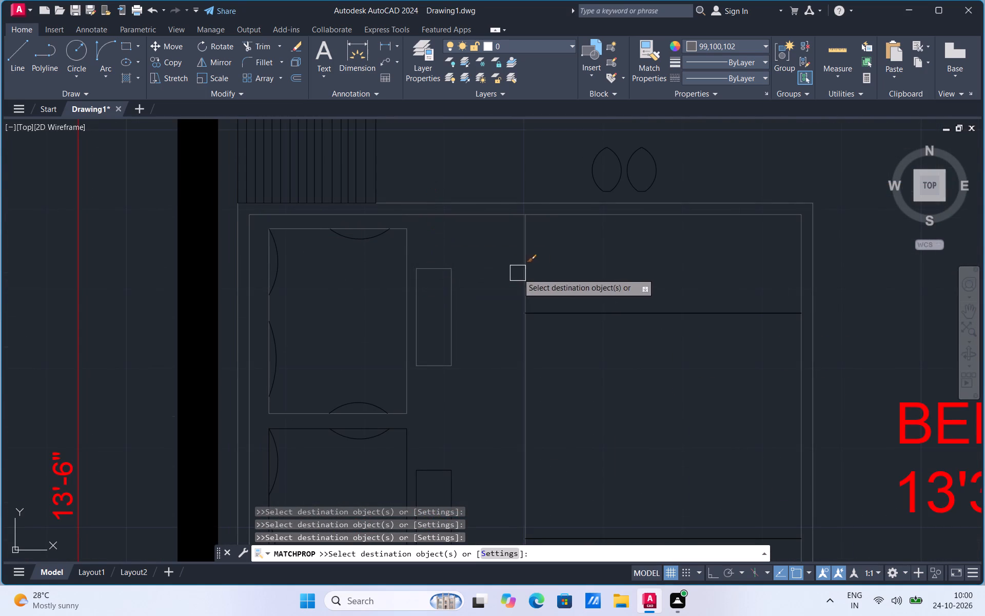
left_click(540, 309)
left_click(601, 172)
scroll(585, 225, "down", 1)
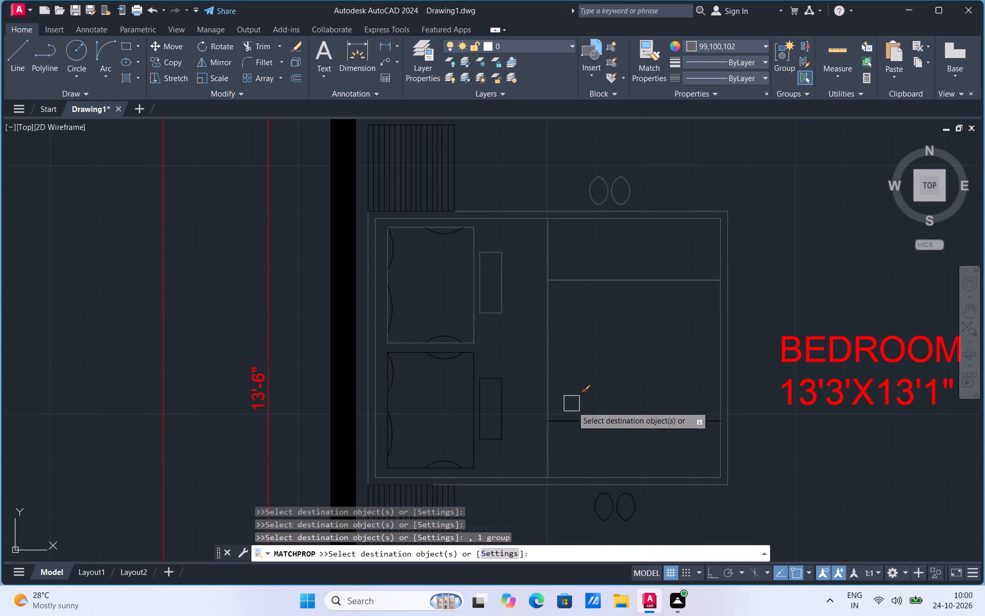
left_click(574, 422)
left_click(508, 419)
left_click(475, 371)
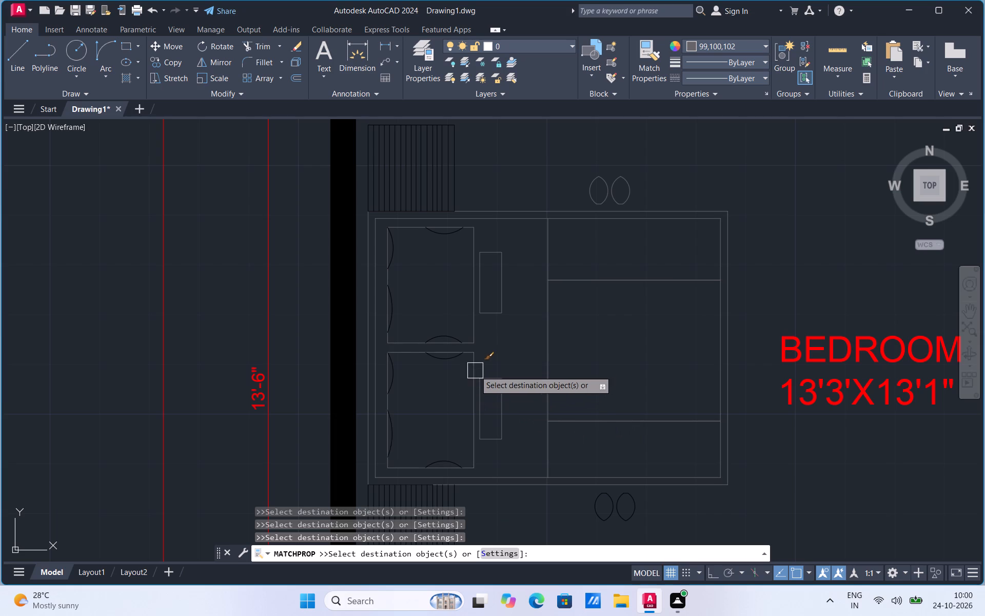
Match the long gray line onto the curved crease arcs of the bed's two pillows.
left_click(398, 377)
left_click(432, 362)
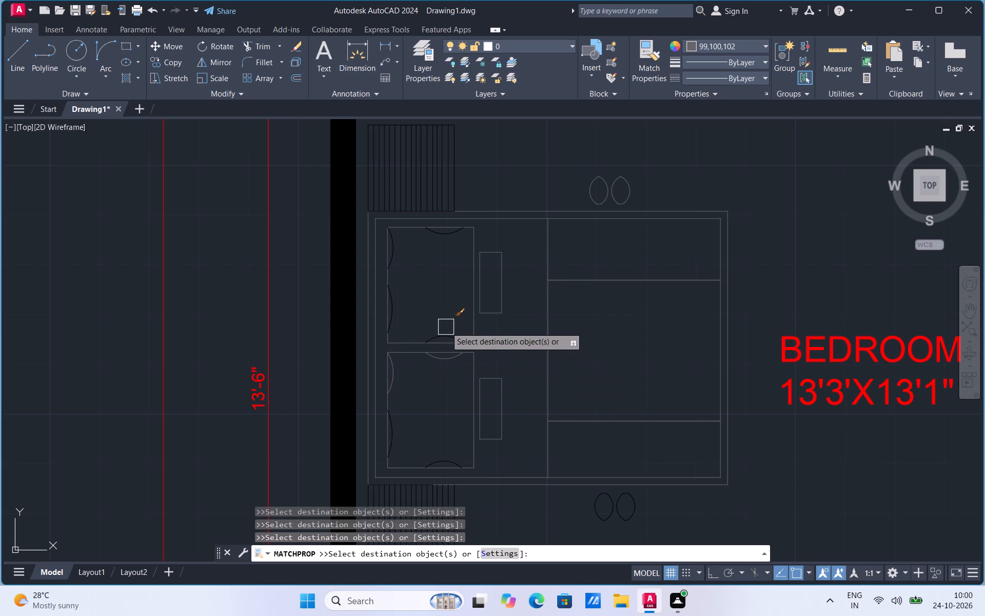
left_click_drag(446, 327, 441, 332)
left_click(391, 305)
left_click(393, 256)
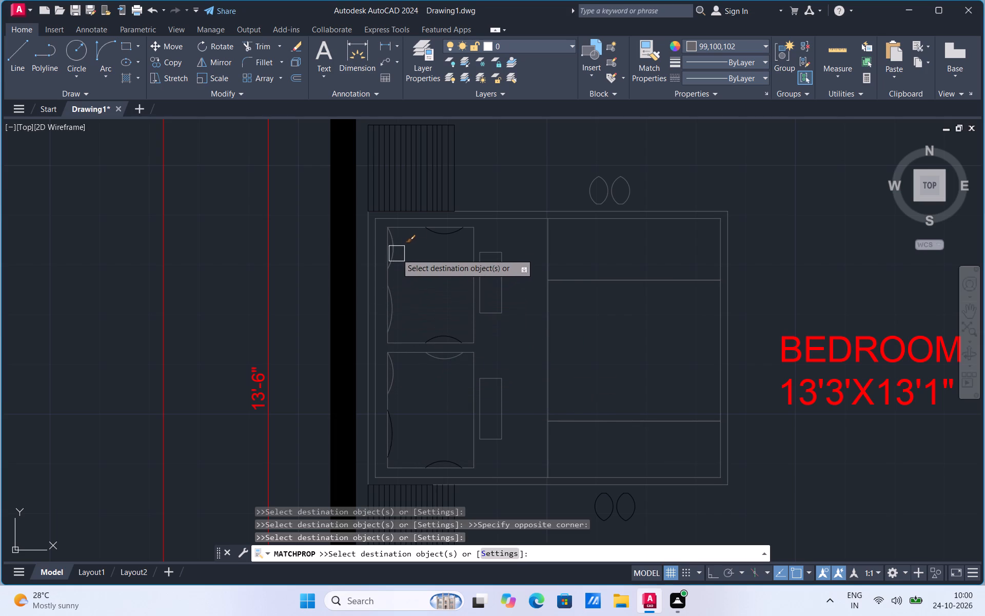
left_click(441, 240)
left_click(434, 326)
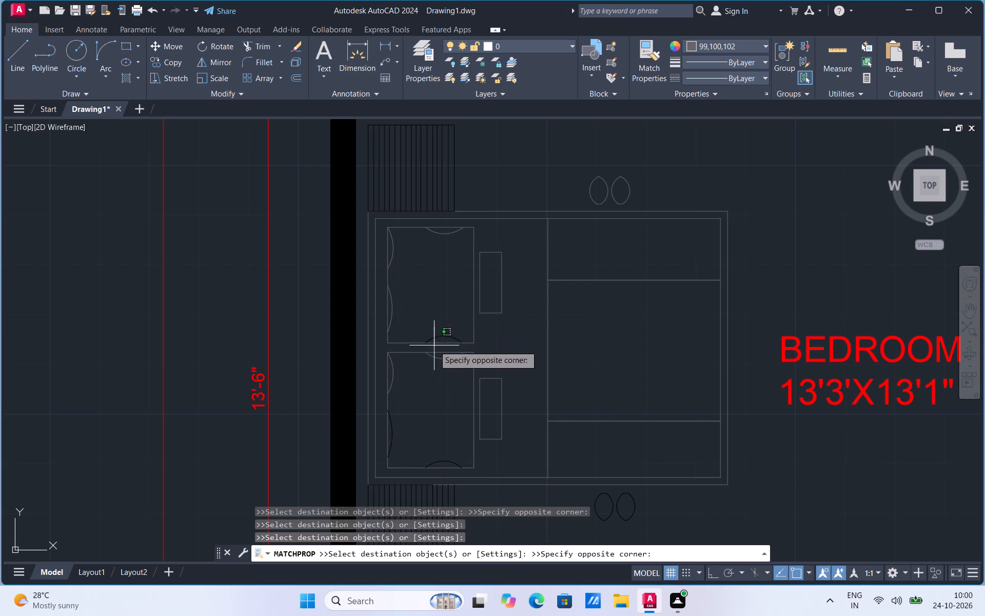
left_click(434, 349)
left_click_drag(421, 309, 423, 330)
left_click(455, 401)
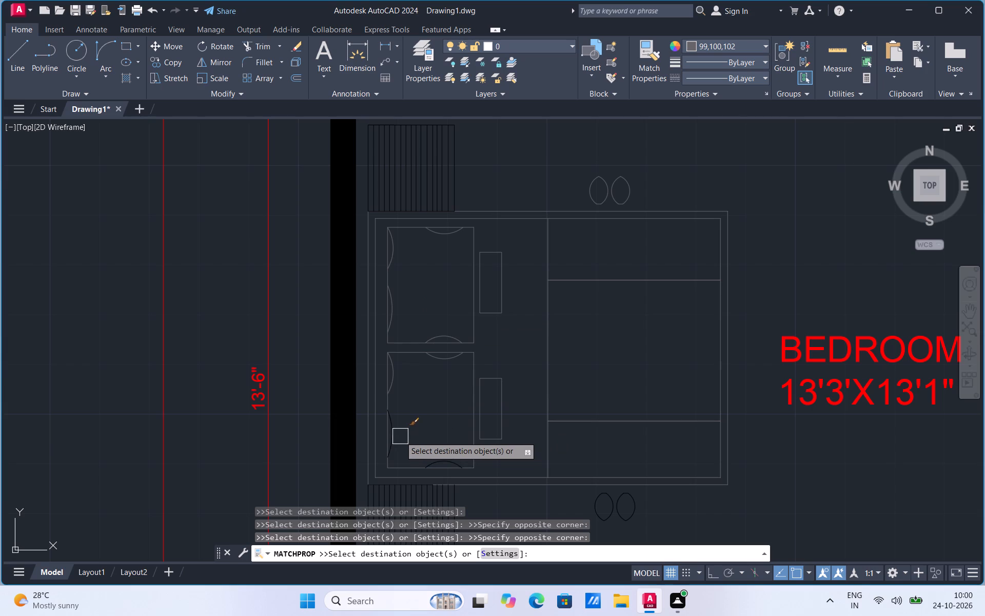
left_click(398, 434)
left_click(435, 457)
scroll(471, 384, "down", 1)
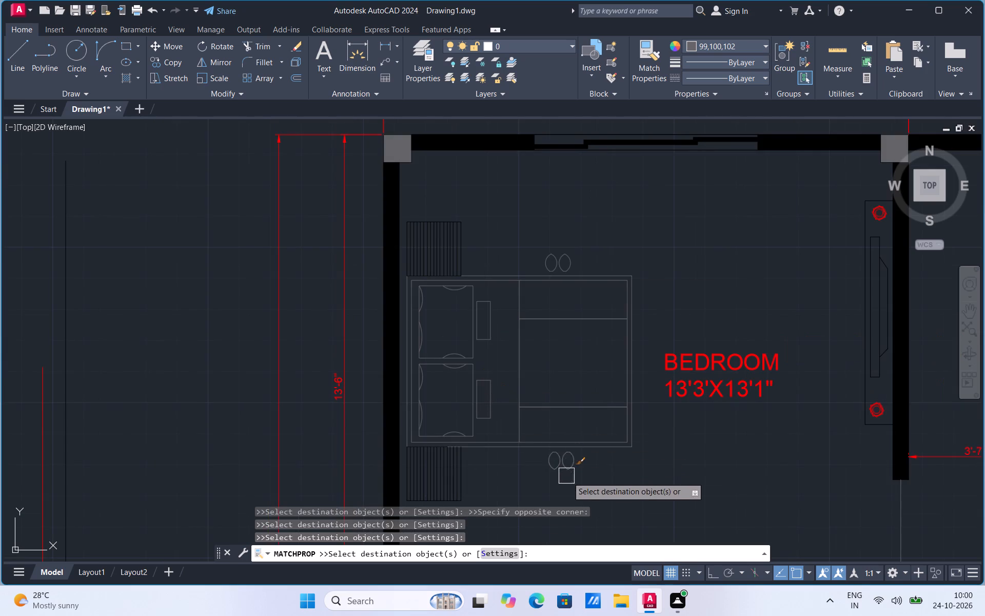
Match the long gray line onto the pair of ovals south of the bed.
left_click(568, 471)
Match the long gray line onto the two inner edges of the kitchen's L-shaped counter.
scroll(491, 339, "down", 3)
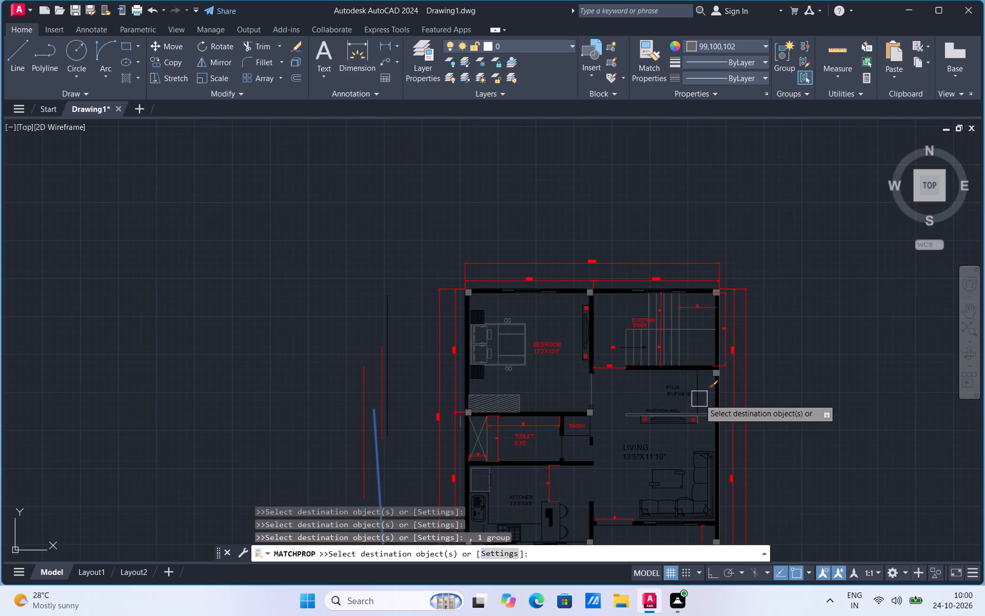
scroll(699, 382, "up", 2)
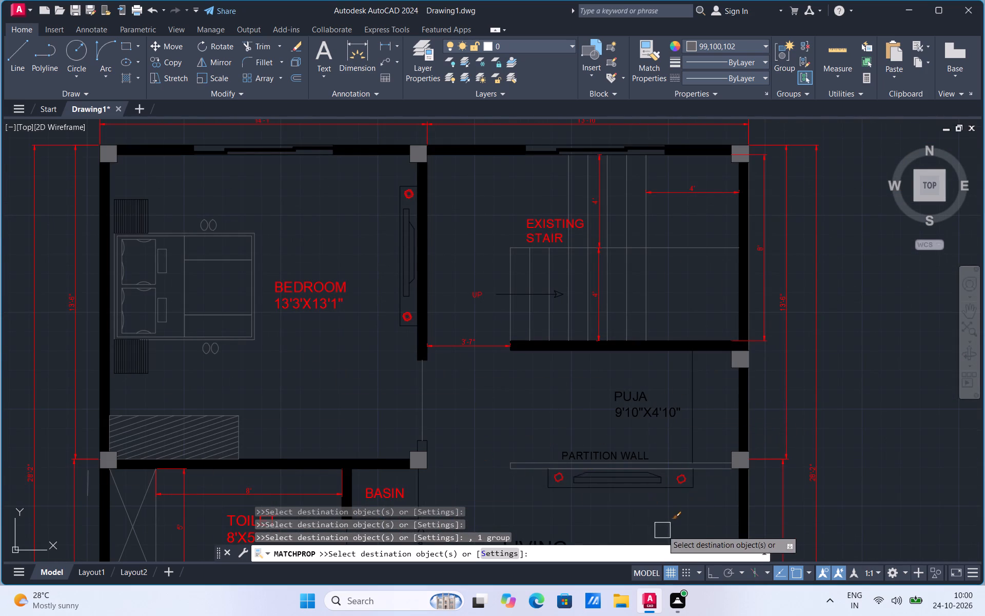
scroll(543, 361, "down", 2)
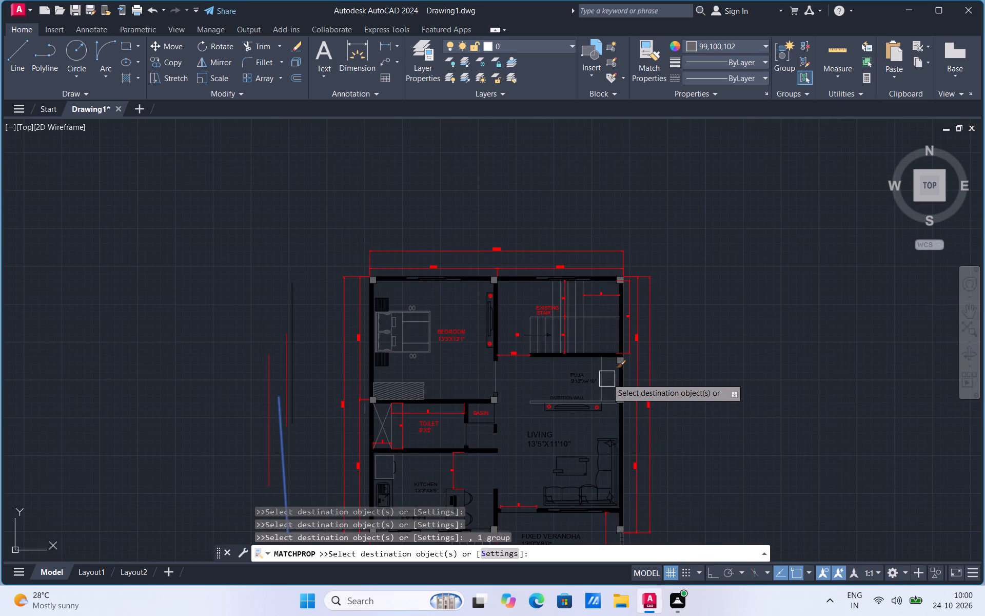
scroll(592, 333, "down", 1)
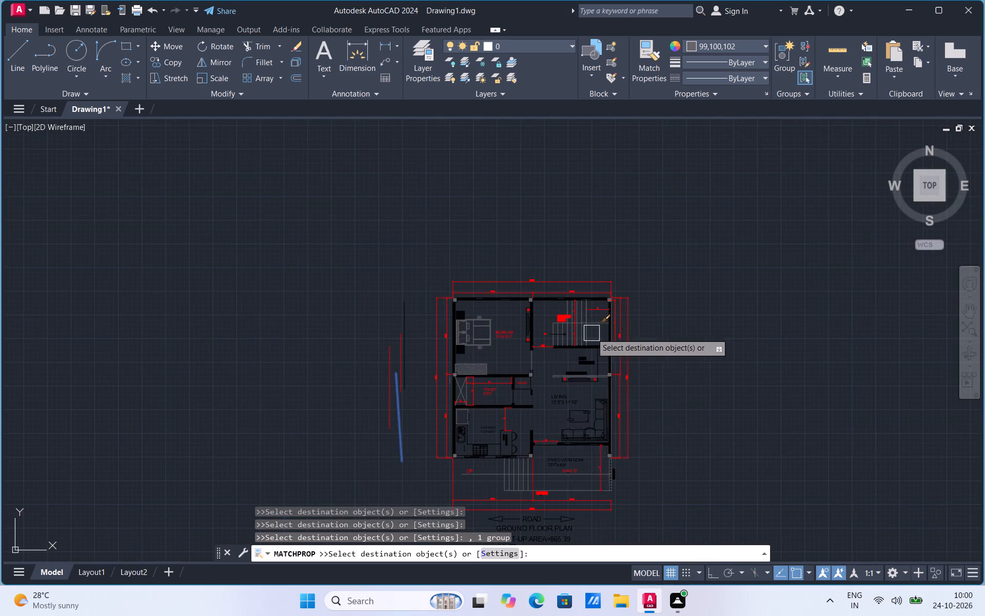
scroll(531, 465, "up", 2)
scroll(426, 431, "up", 1)
left_click(431, 407)
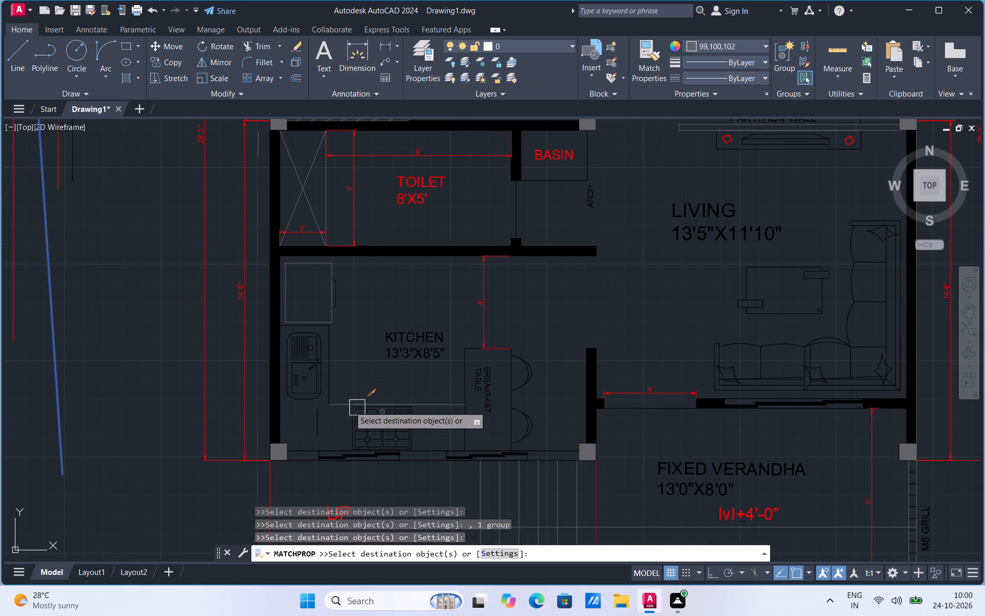
left_click(329, 386)
Match the long gray line onto the sink's north edge, northwest corner and west edge, and the north basin's upper and side edges.
scroll(301, 359, "up", 3)
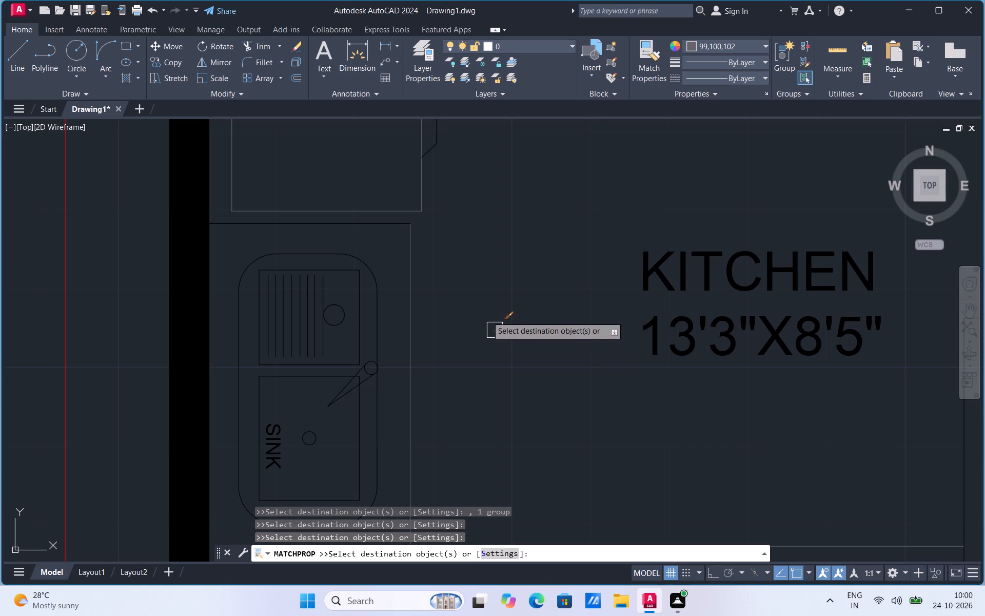
left_click(366, 262)
left_click(315, 251)
left_click(259, 261)
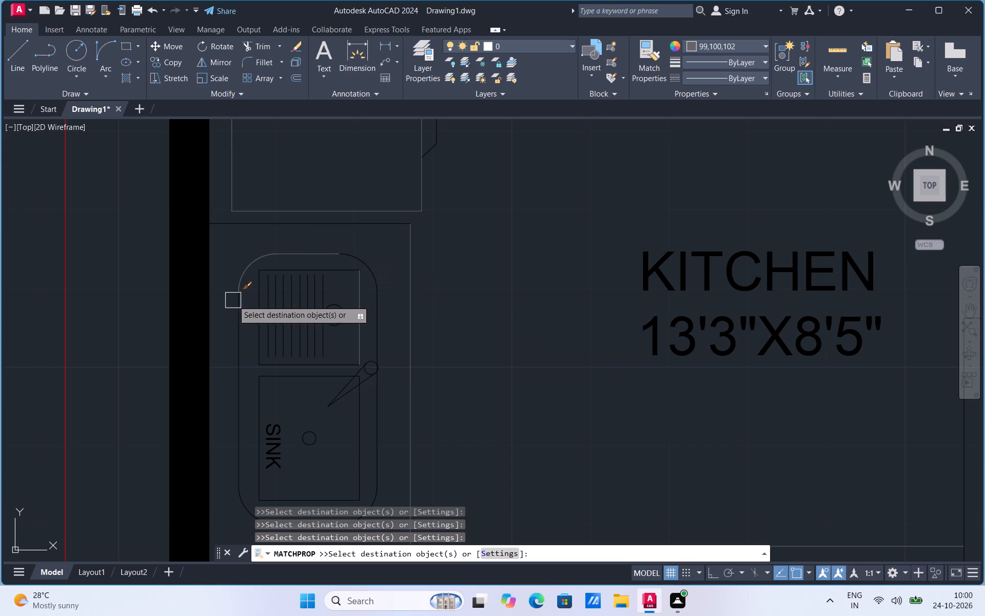
left_click(238, 320)
left_click(254, 297)
left_click(309, 265)
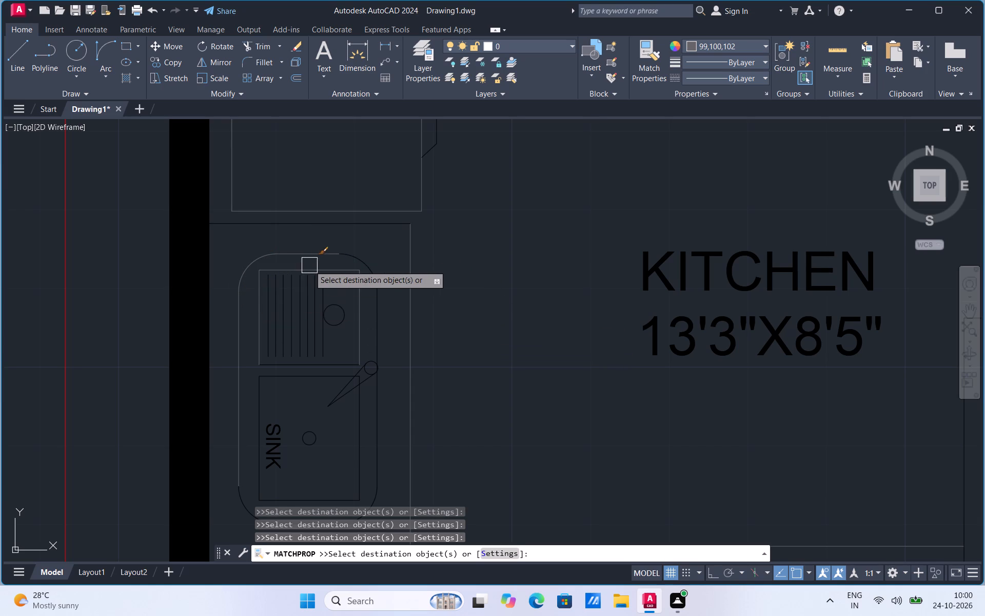
Match the long gray line onto the eight parallel drainer lines and the drain circle in the sink's north basin.
scroll(261, 287, "up", 2)
left_click(270, 280)
left_click(303, 287)
left_click(299, 310)
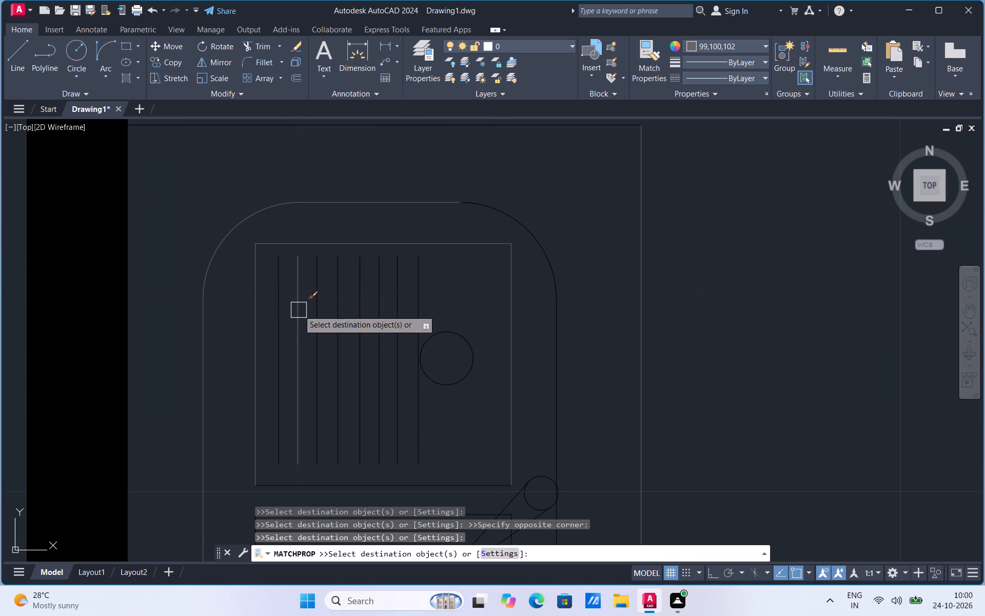
left_click(282, 329)
left_click(323, 306)
left_click(340, 306)
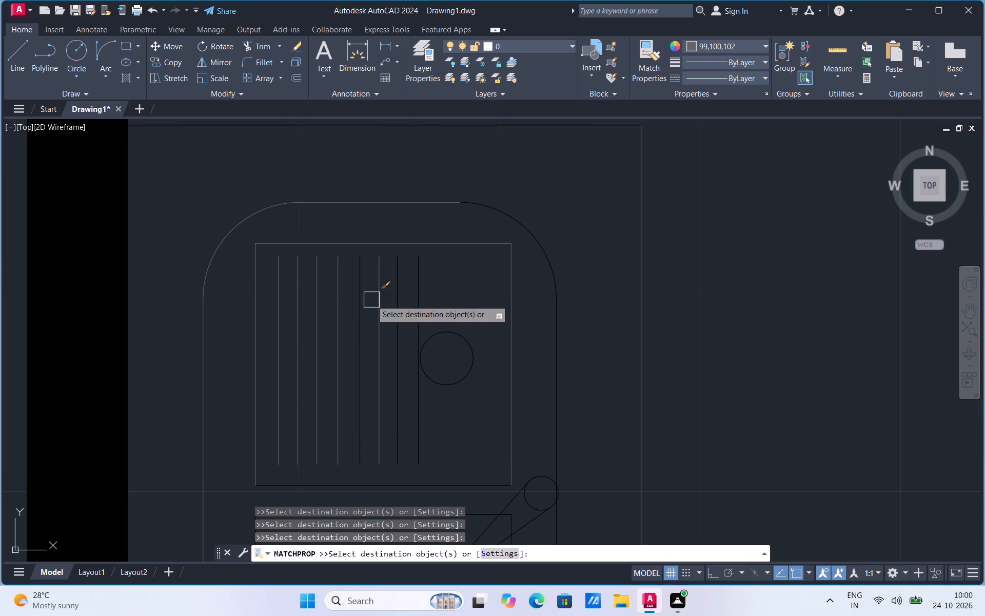
left_click(360, 312)
left_click(379, 298)
left_click(398, 290)
left_click(417, 297)
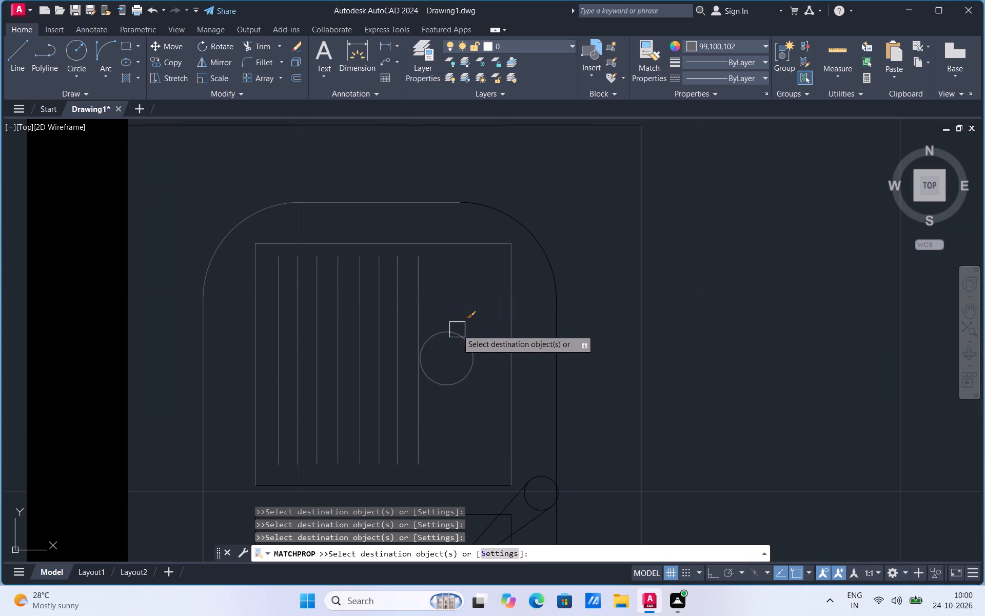
left_click(457, 330)
Match the long gray line onto the sink's northeast corner and east edge, the basins' facing edges, and the faucet's circle and lever lines.
left_click_drag(543, 249, 544, 258)
left_click(552, 303)
left_click(556, 342)
scroll(535, 270, "down", 1)
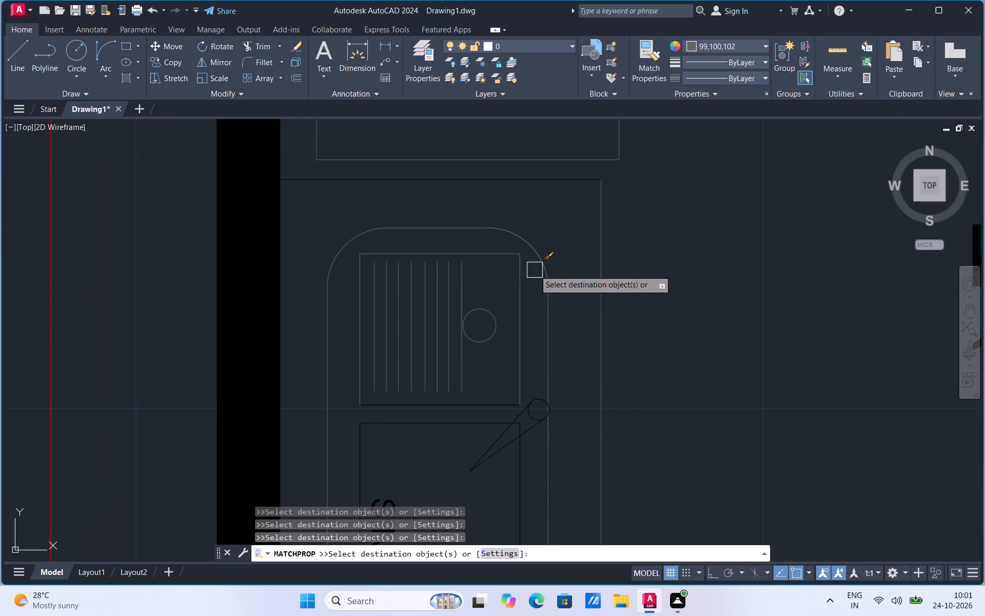
left_click(474, 396)
left_click(452, 428)
left_click(520, 414)
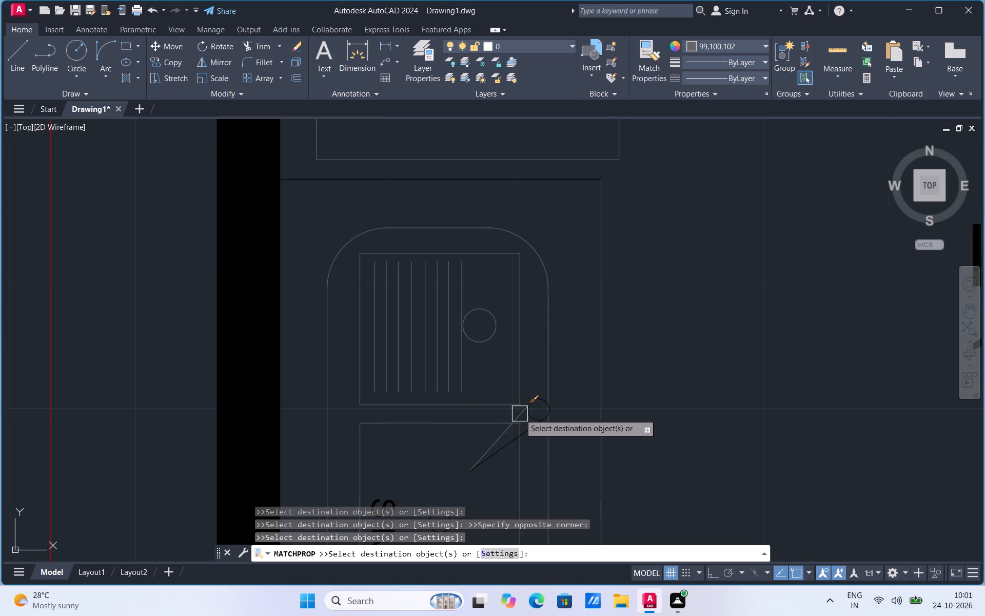
left_click(529, 434)
left_click(527, 417)
Match the long gray line onto the SINK label, the south basin's drain circle, and the sink's south edge and two southern corners.
scroll(454, 253, "down", 2)
scroll(430, 353, "up", 1)
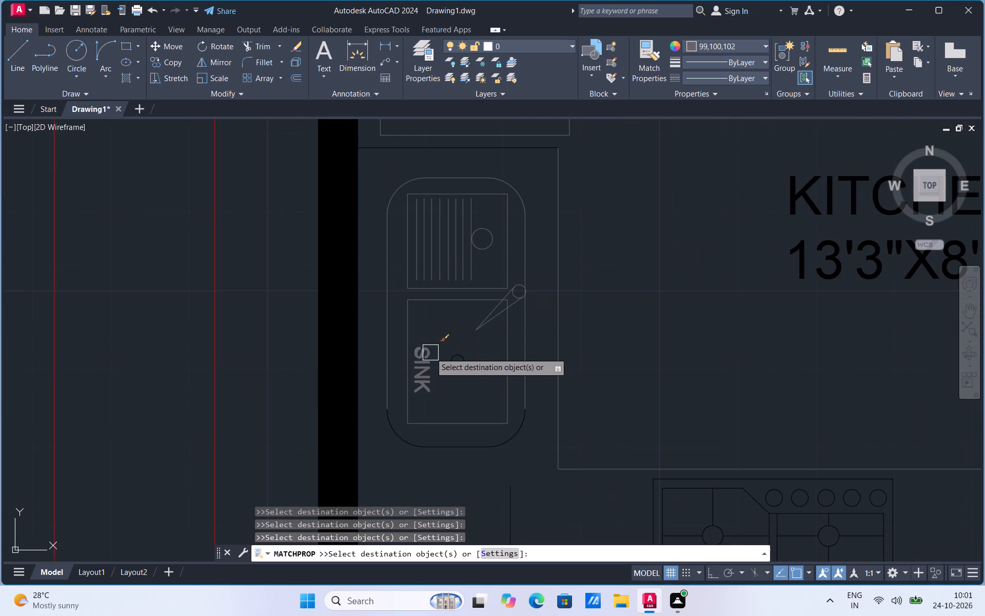
left_click(430, 353)
left_click(458, 361)
left_click(428, 444)
left_click(387, 429)
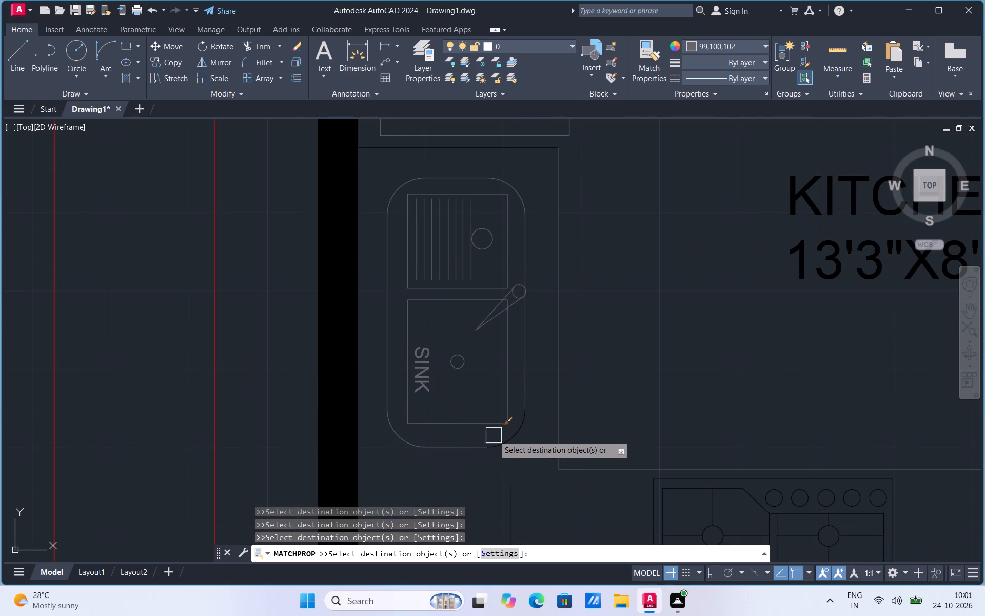
left_click(513, 434)
Match the long gray line onto the breakfast table's outline and its two chairs.
scroll(444, 352, "down", 1)
scroll(525, 374, "down", 1)
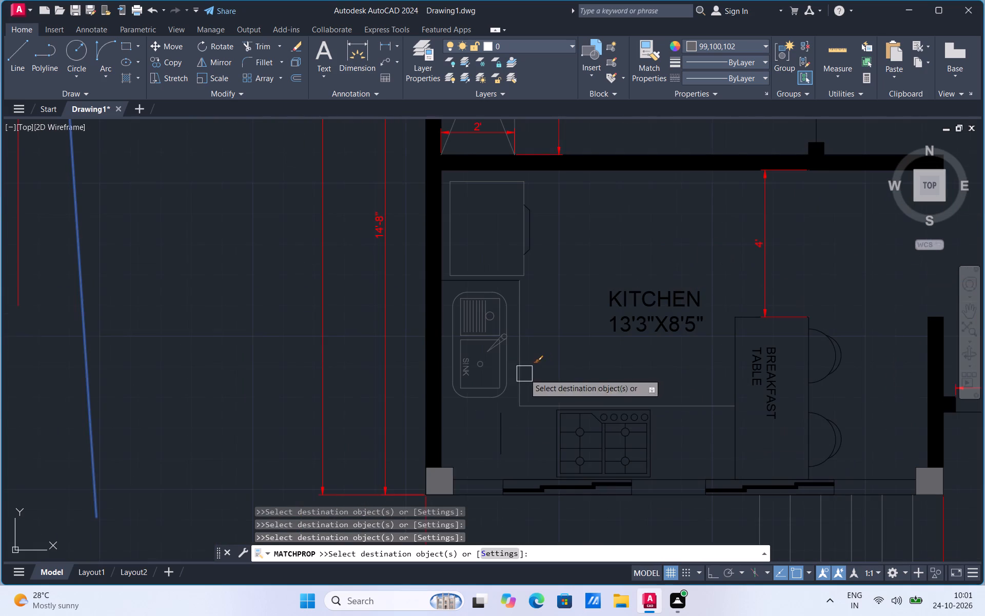
left_click(739, 432)
left_click(738, 366)
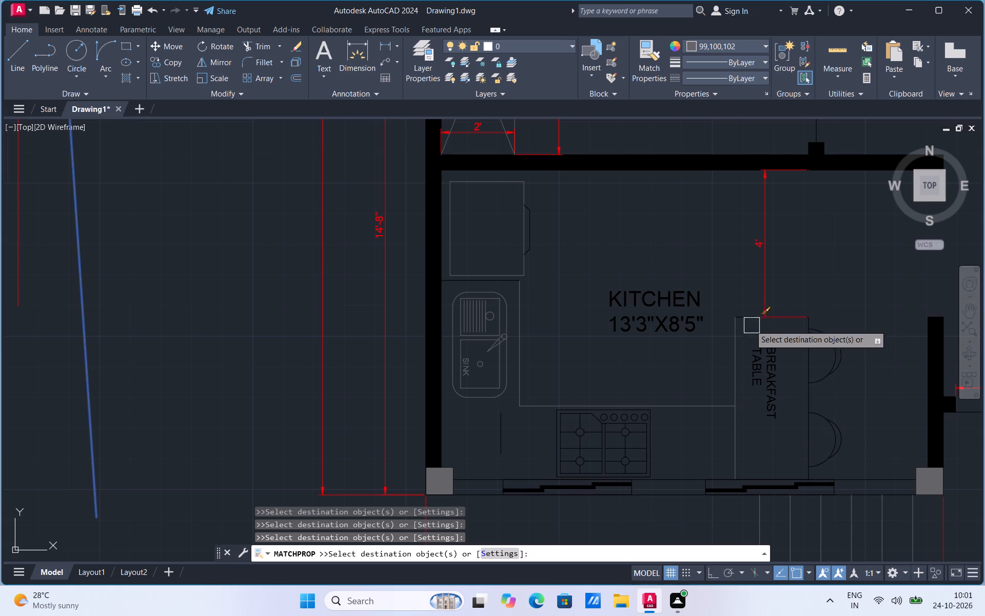
left_click(745, 314)
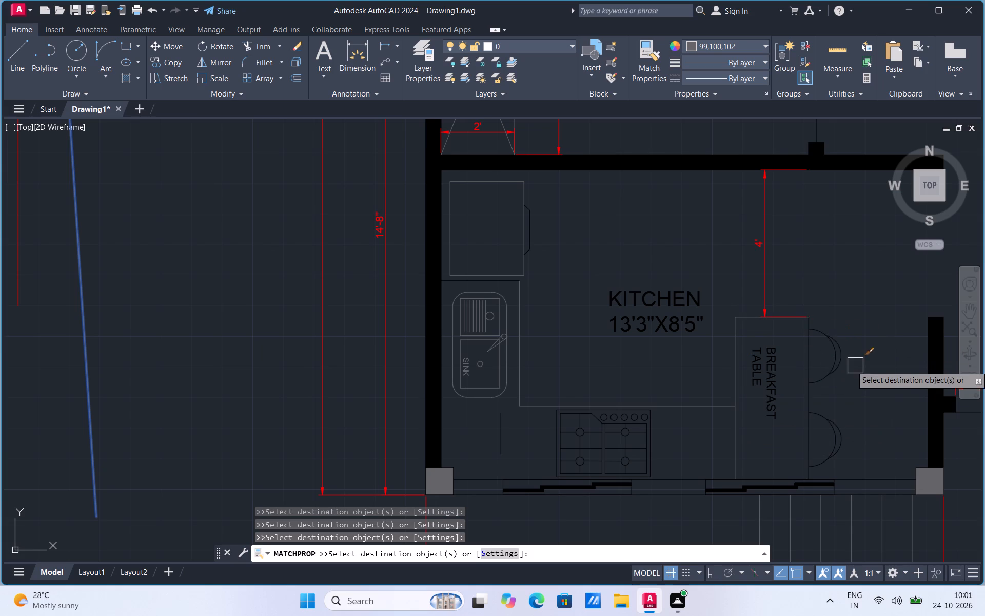
left_click(817, 382)
left_click(805, 399)
left_click(825, 420)
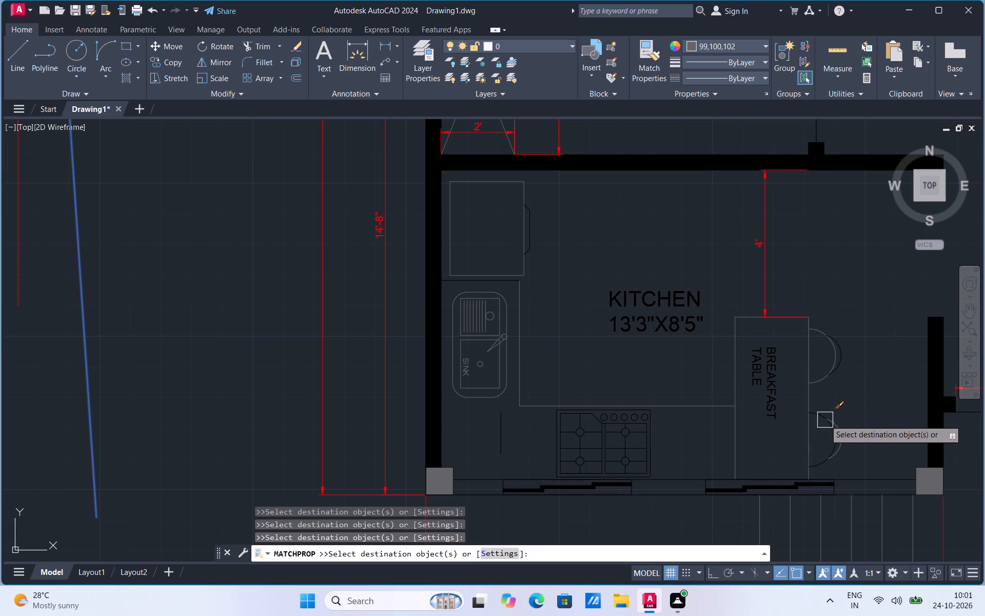
scroll(833, 398, "up", 2)
left_click_drag(846, 328, 845, 334)
left_click(797, 450)
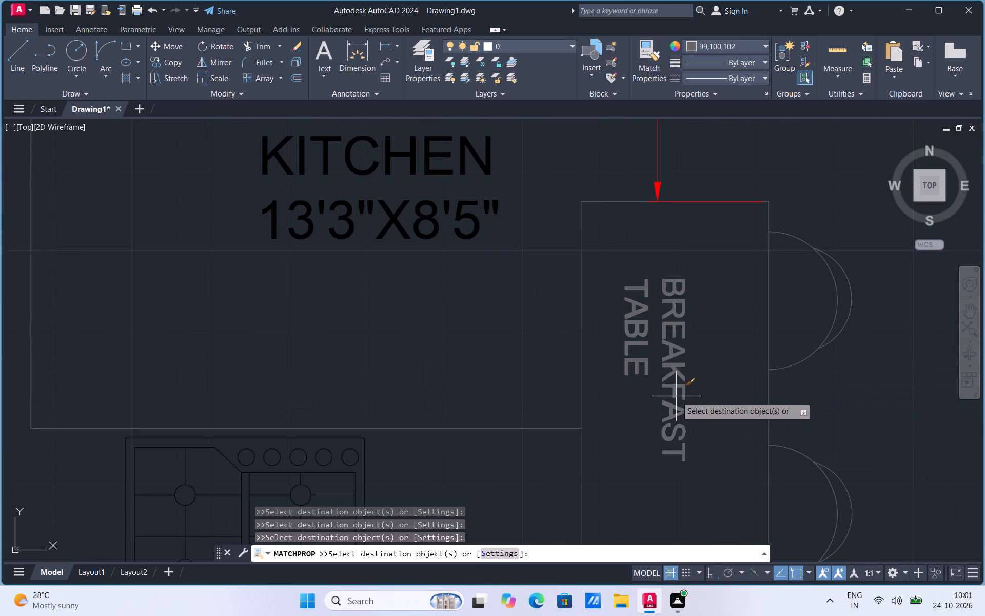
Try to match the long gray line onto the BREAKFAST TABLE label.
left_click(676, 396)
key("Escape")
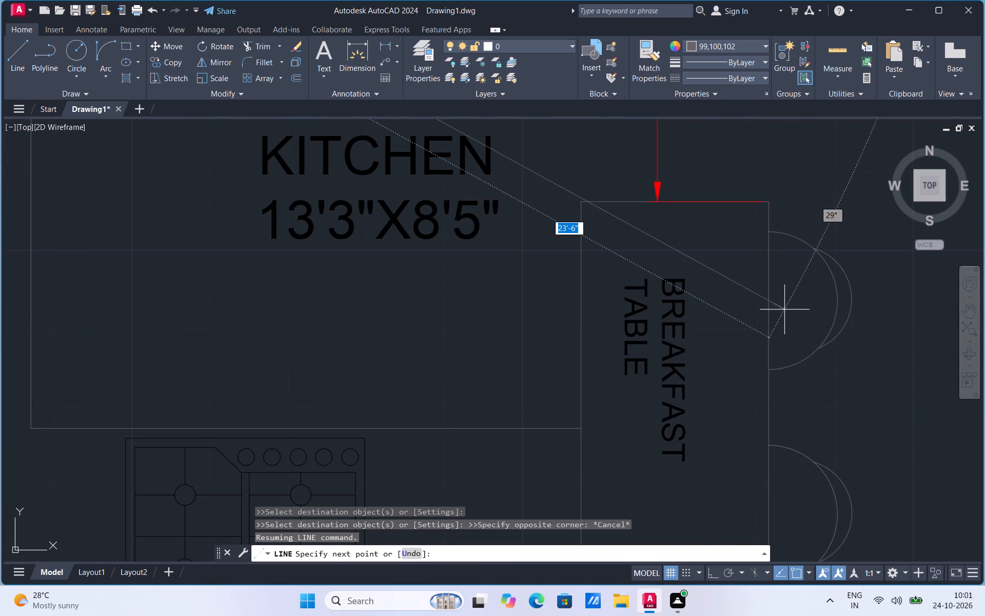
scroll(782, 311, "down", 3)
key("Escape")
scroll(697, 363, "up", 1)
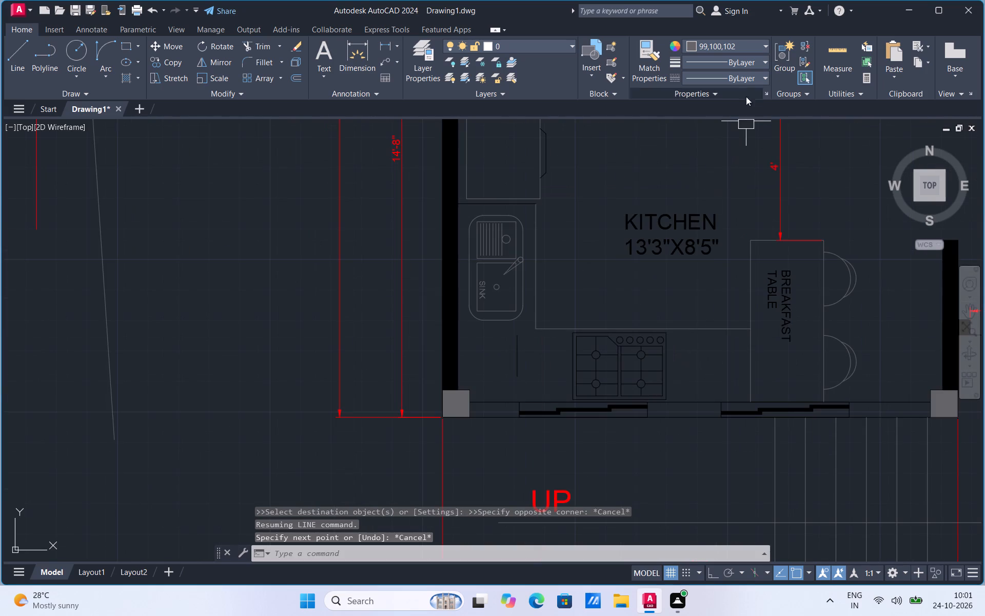
Match the gray kitchen counter edge onto the stove's outer frame, east grate's north edge, both north burners' west lines and the second knob.
left_click(661, 76)
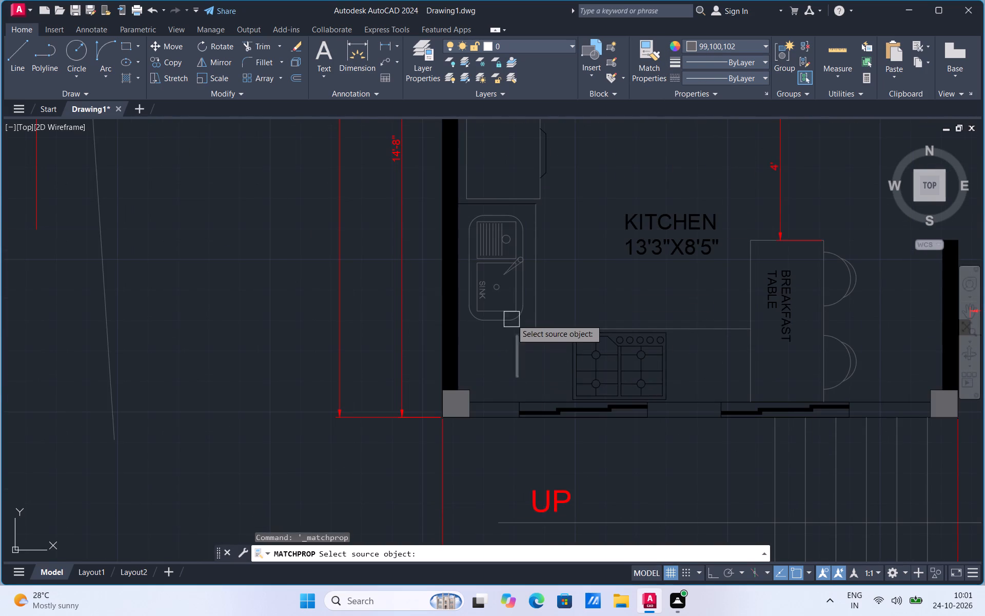
scroll(511, 318, "up", 1)
left_click(573, 328)
scroll(631, 407, "up", 2)
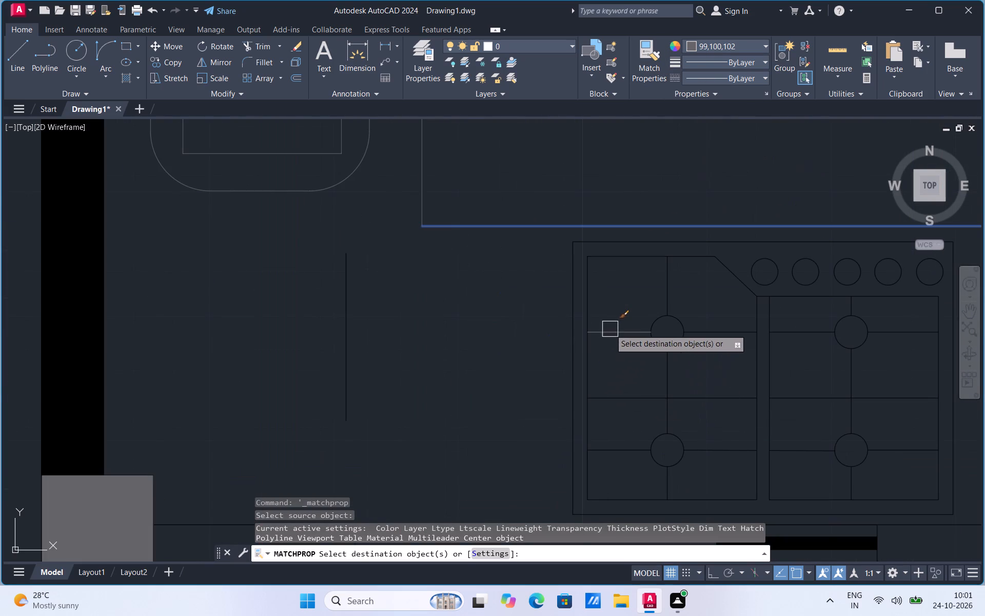
left_click(610, 329)
scroll(420, 372, "down", 1)
left_click(662, 342)
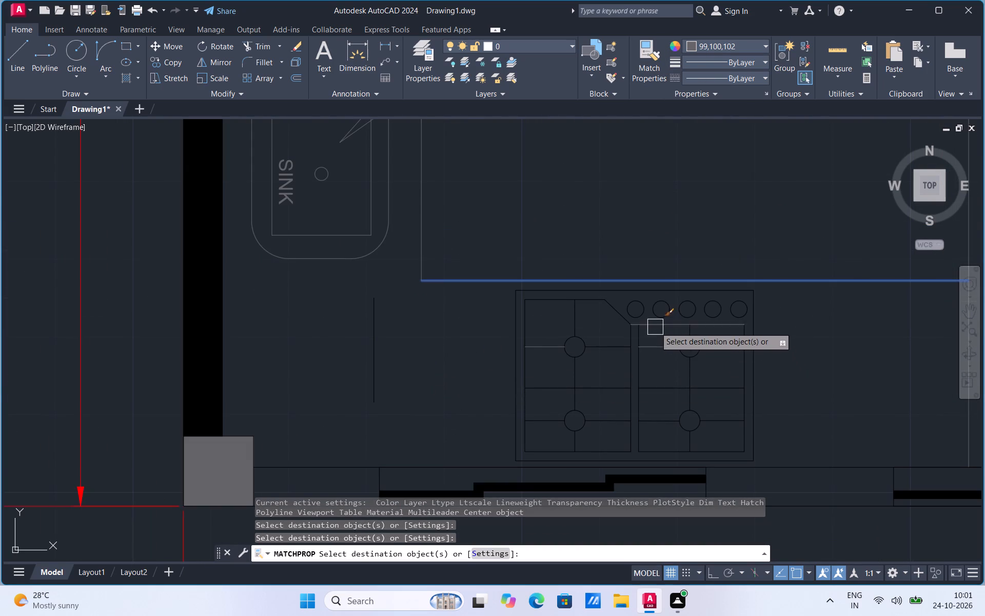
left_click(655, 327)
scroll(758, 324, "up", 2)
left_click(743, 306)
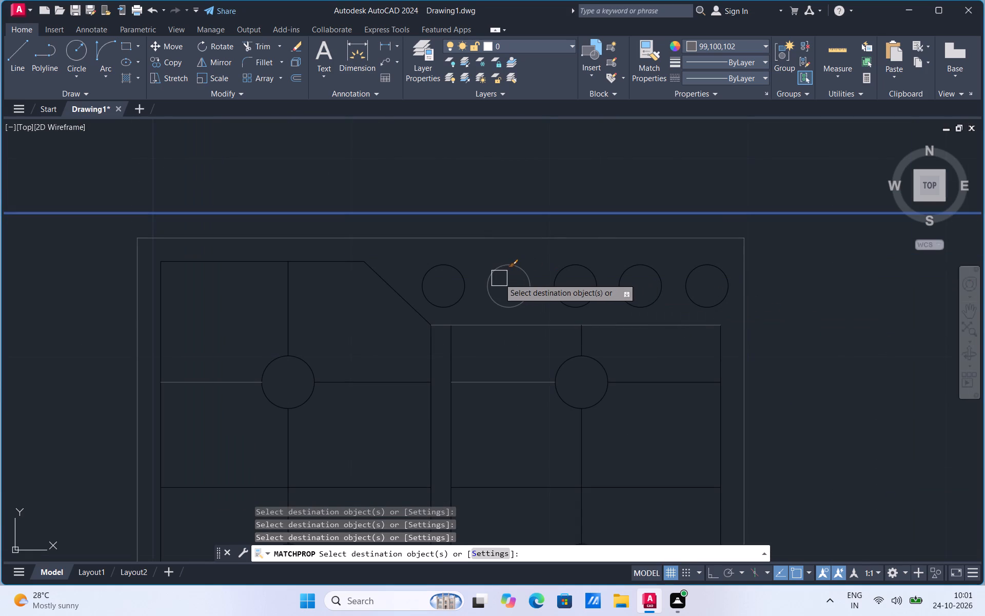
left_click(499, 278)
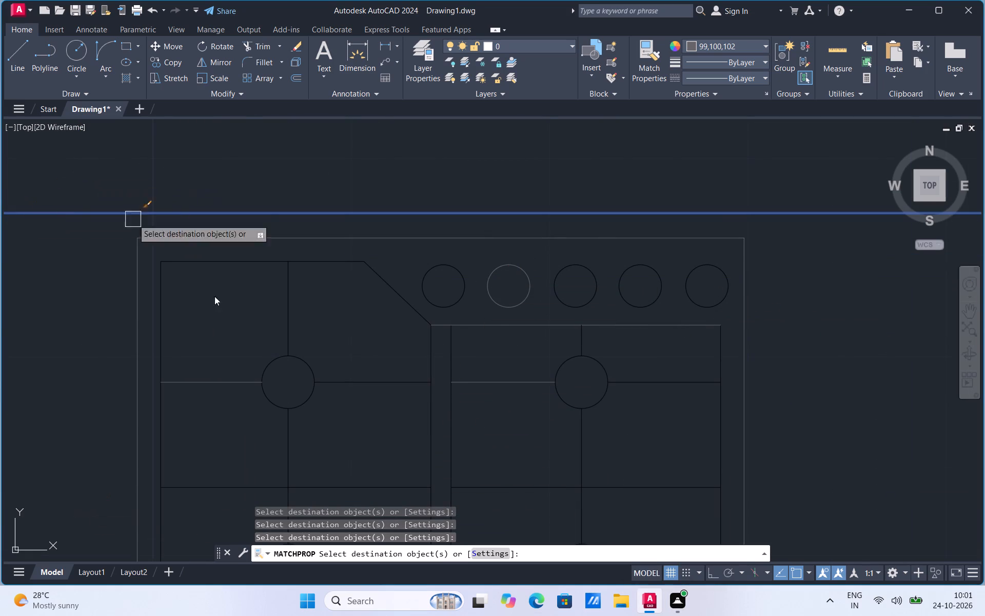
Match the gray counter edge onto the west grate's north, west and diagonal edges, the line above its north burner, and the other four knobs.
left_click(236, 256)
left_click(170, 319)
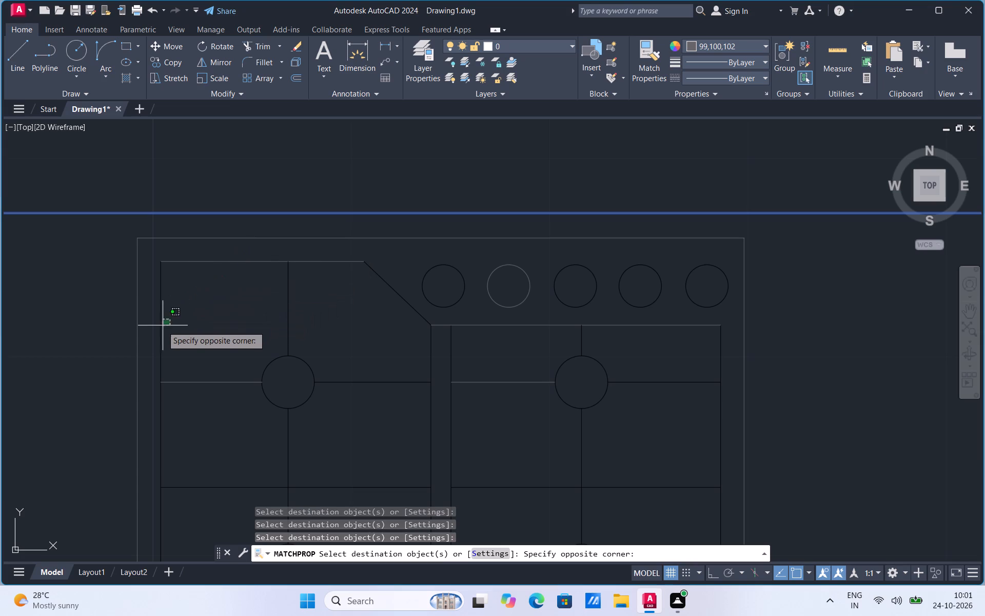
left_click(157, 331)
left_click(291, 322)
left_click(385, 284)
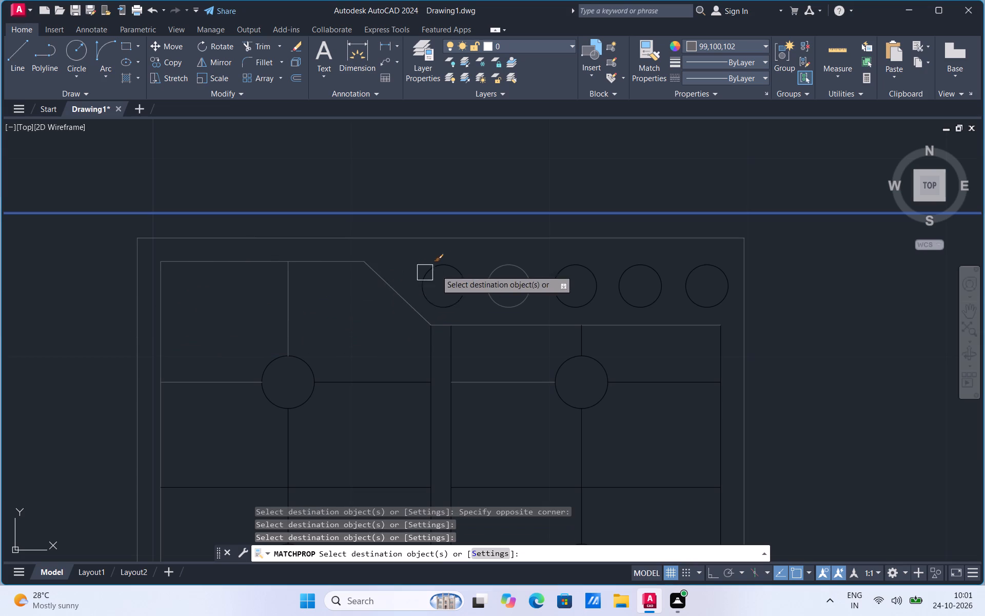
left_click(442, 268)
left_click(573, 269)
left_click(648, 270)
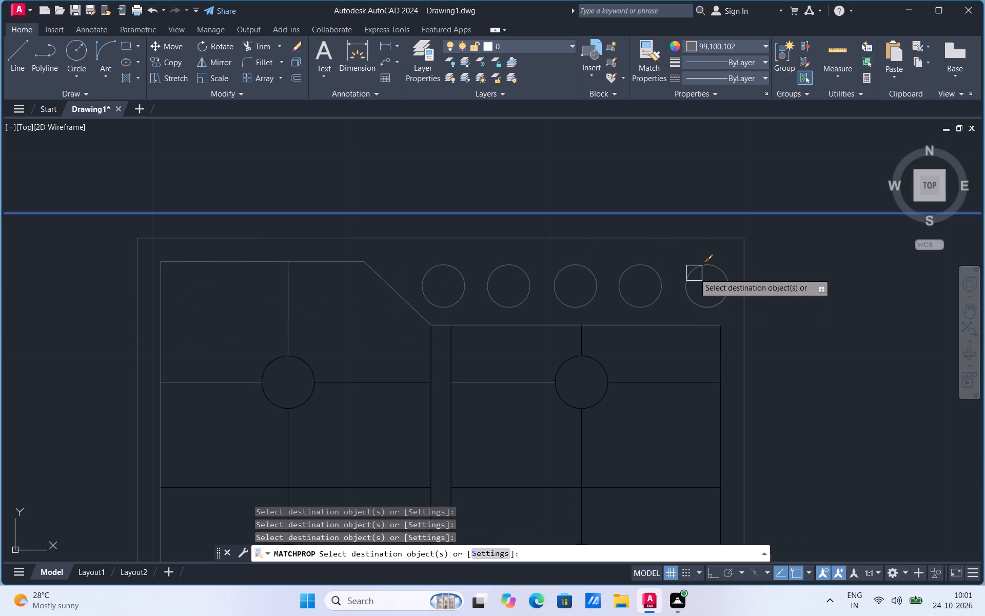
left_click(692, 290)
Match the gray counter edge onto the stove's east grate edge, both inner grate edges, both north burner circles and their remaining black lines.
left_click(720, 355)
left_click(649, 380)
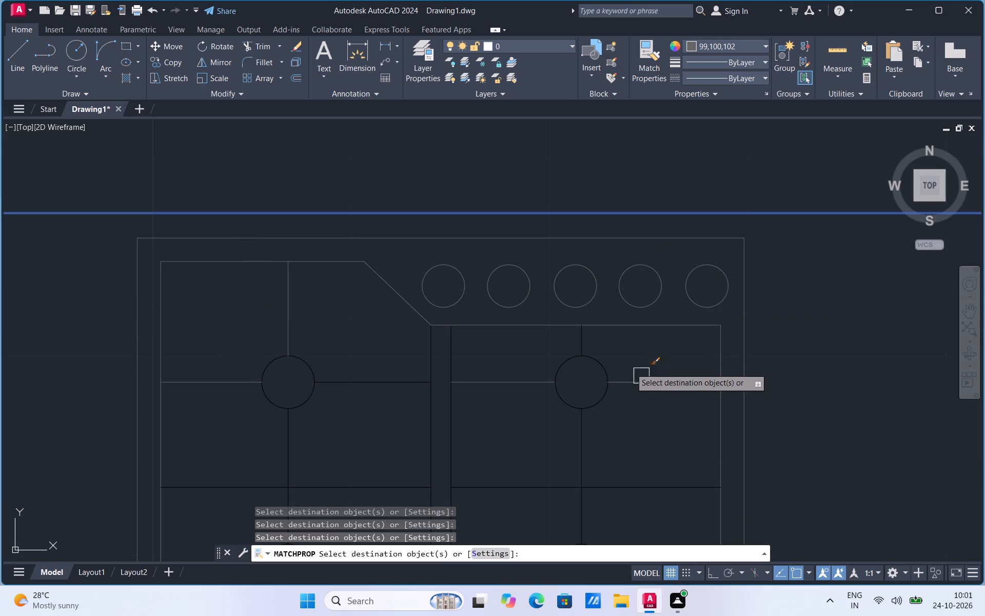
left_click(573, 341)
left_click(558, 372)
left_click(581, 345)
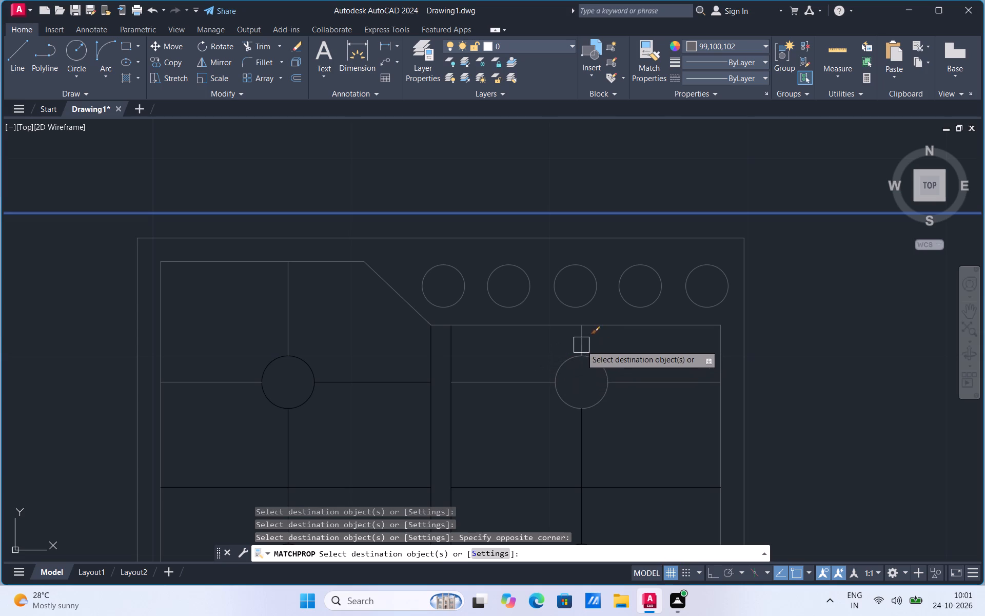
left_click(360, 383)
left_click(310, 375)
left_click_drag(420, 353, 435, 353)
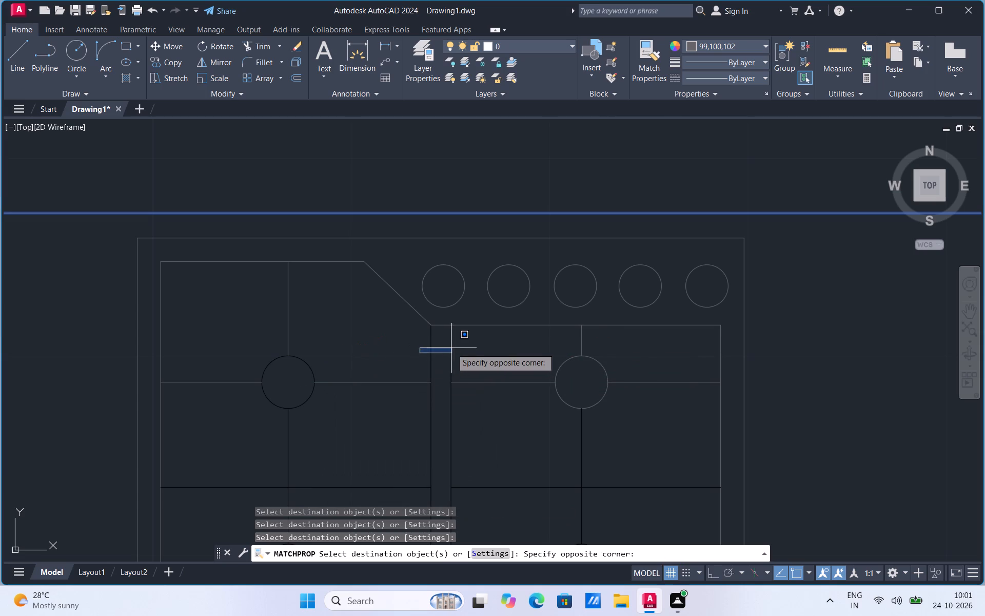
left_click(452, 348)
left_click(449, 358)
left_click(431, 359)
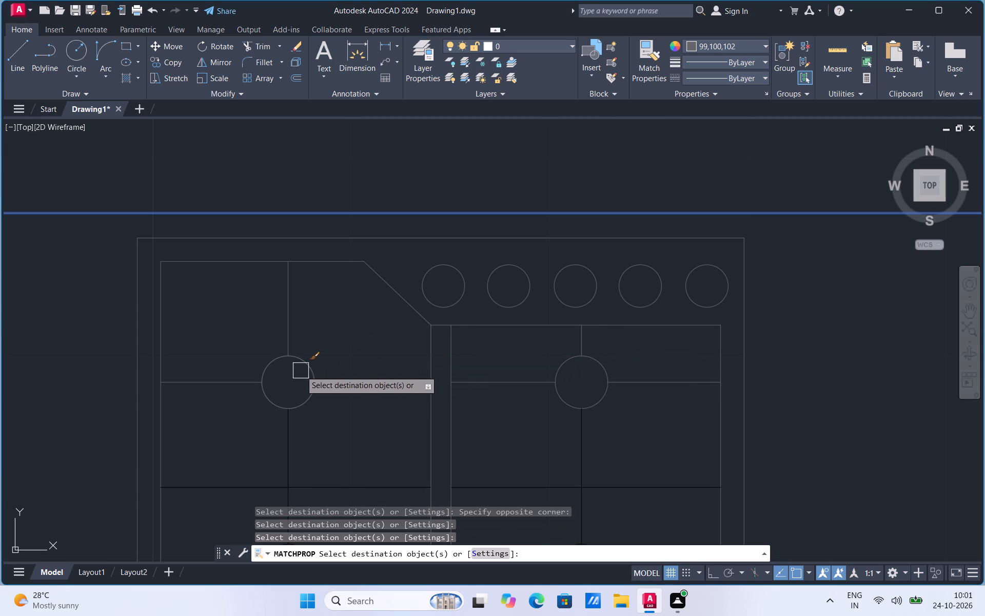
left_click_drag(314, 358, 311, 365)
Match the gray counter edge onto the west grate's middle line, southwest burner circle, its cross lines and the grate's south edge.
scroll(417, 301, "down", 2)
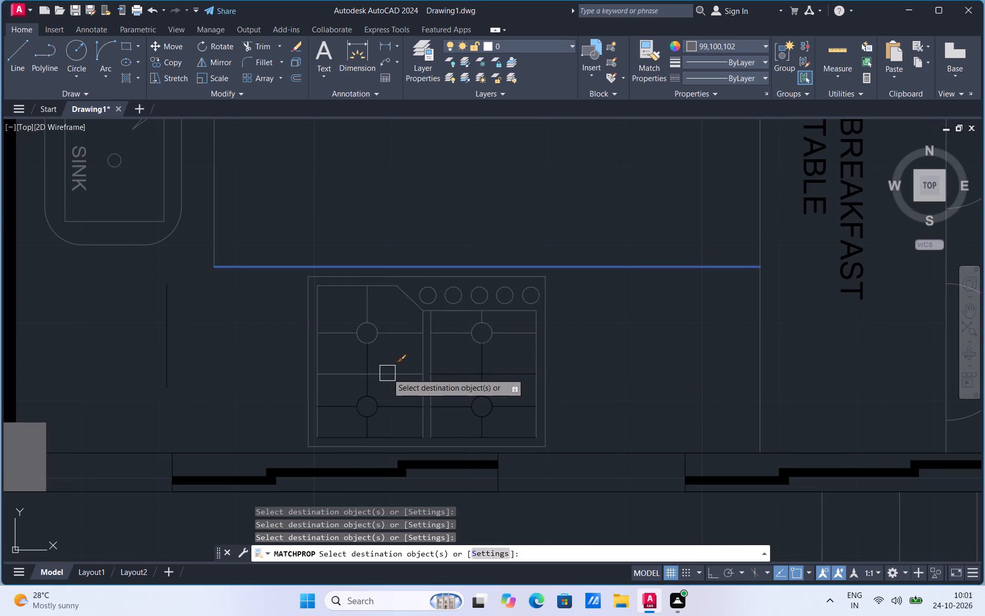
left_click(387, 373)
left_click(371, 362)
left_click(379, 392)
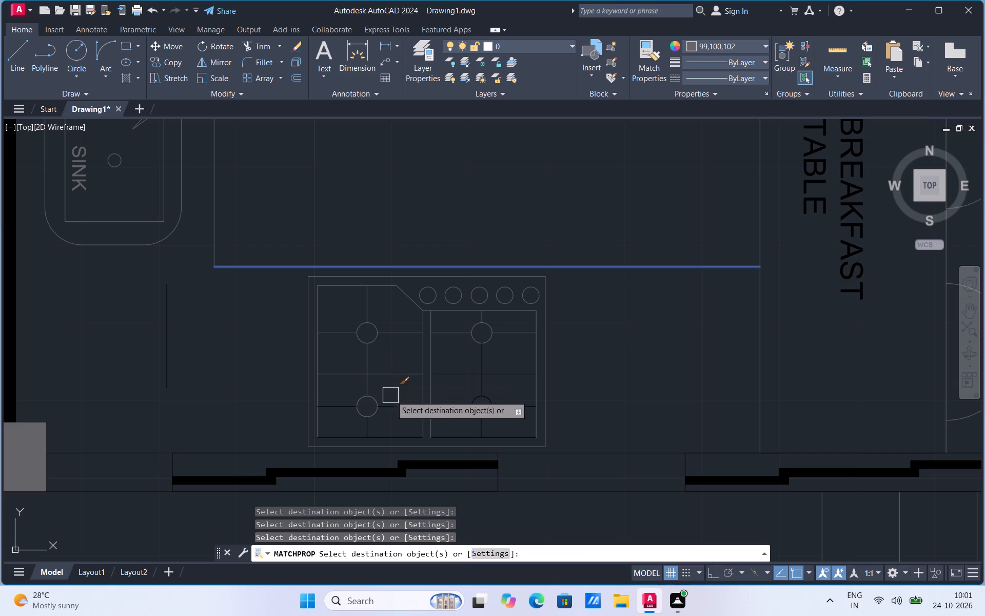
left_click(395, 407)
left_click(372, 425)
left_click(333, 409)
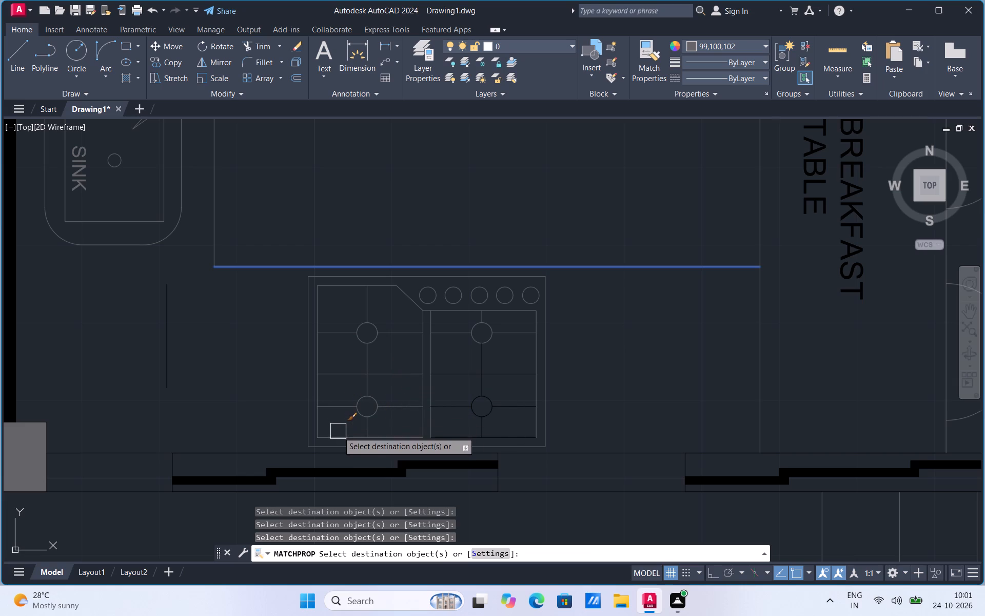
left_click(338, 432)
Match the gray counter edge onto the east grate's middle line, southeast burner circle, its cross lines and the grate's south edge.
left_click(449, 372)
left_click(455, 403)
left_click_drag(482, 354, 484, 360)
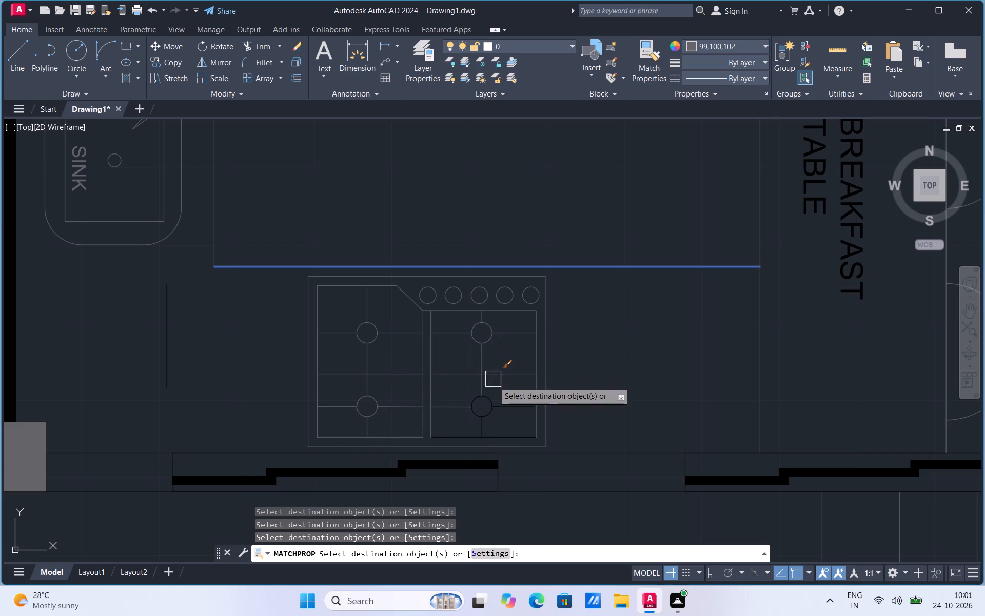
left_click(494, 396)
left_click_drag(506, 405, 506, 411)
left_click(485, 426)
left_click(454, 431)
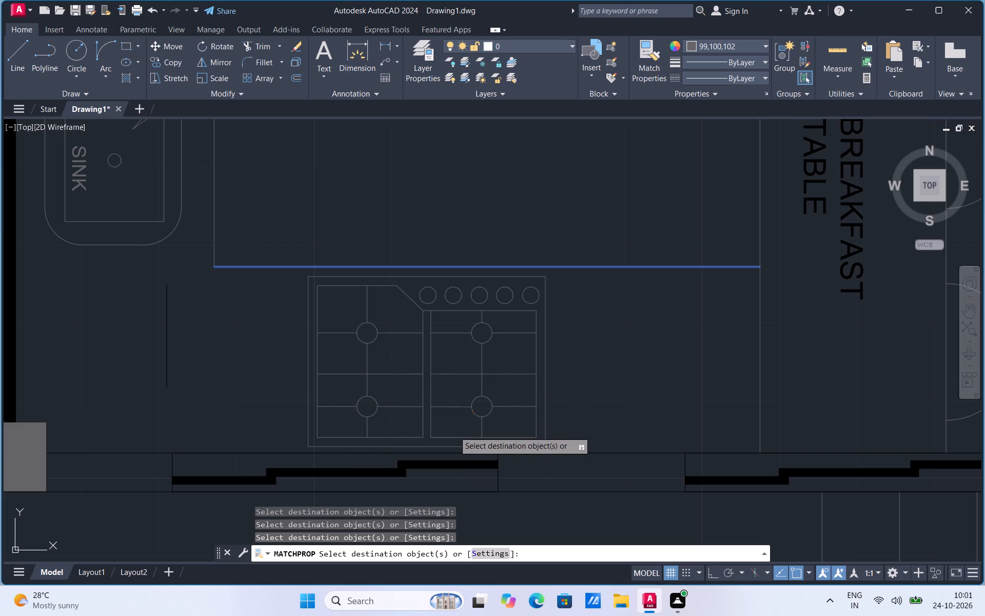
Match the gray counter edge onto the living room sofa, the centre table's outline and the two small rectangles on it.
scroll(378, 402, "down", 3)
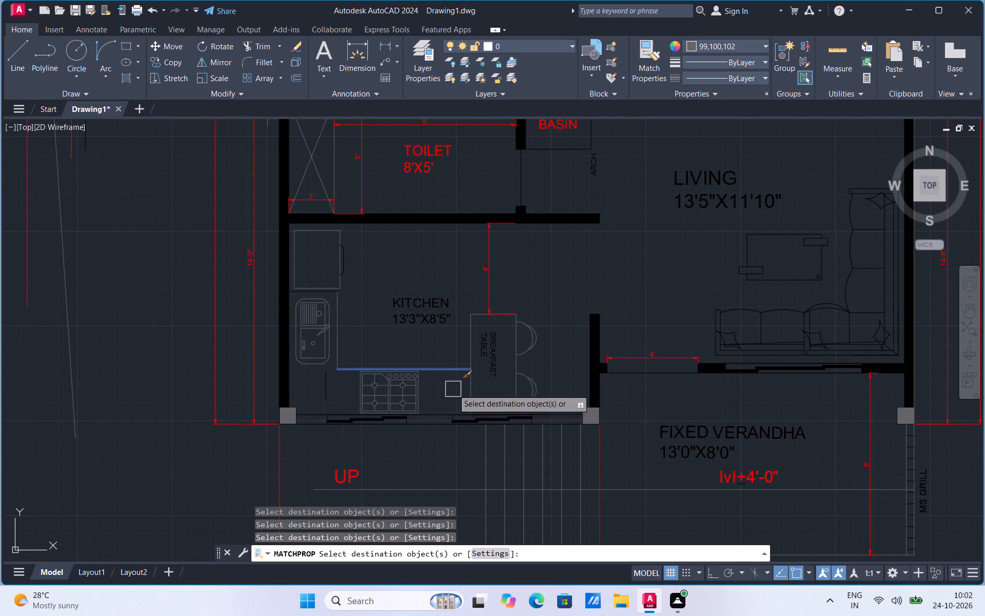
scroll(475, 445, "down", 1)
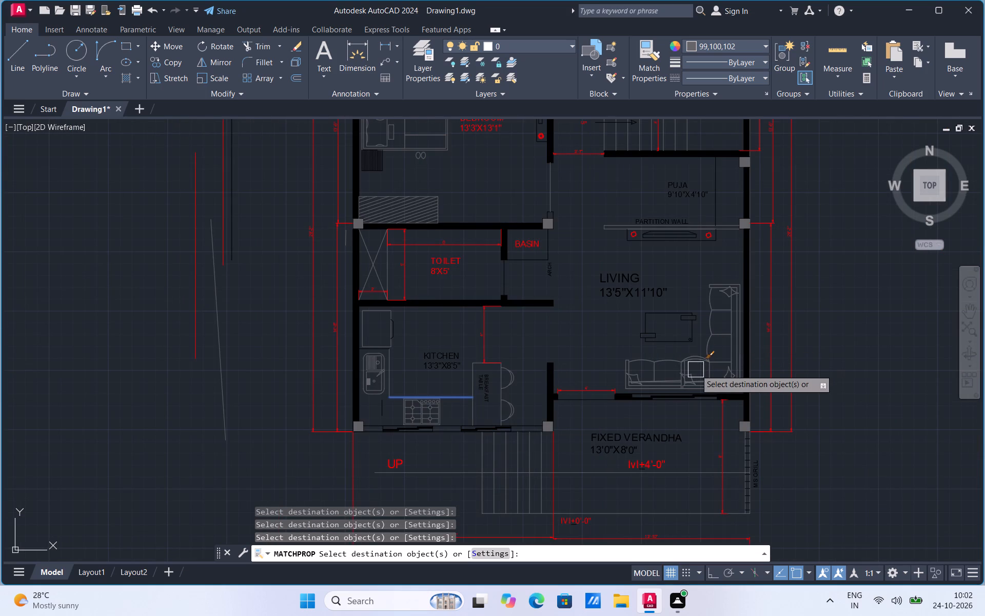
scroll(696, 367, "up", 1)
left_click(628, 365)
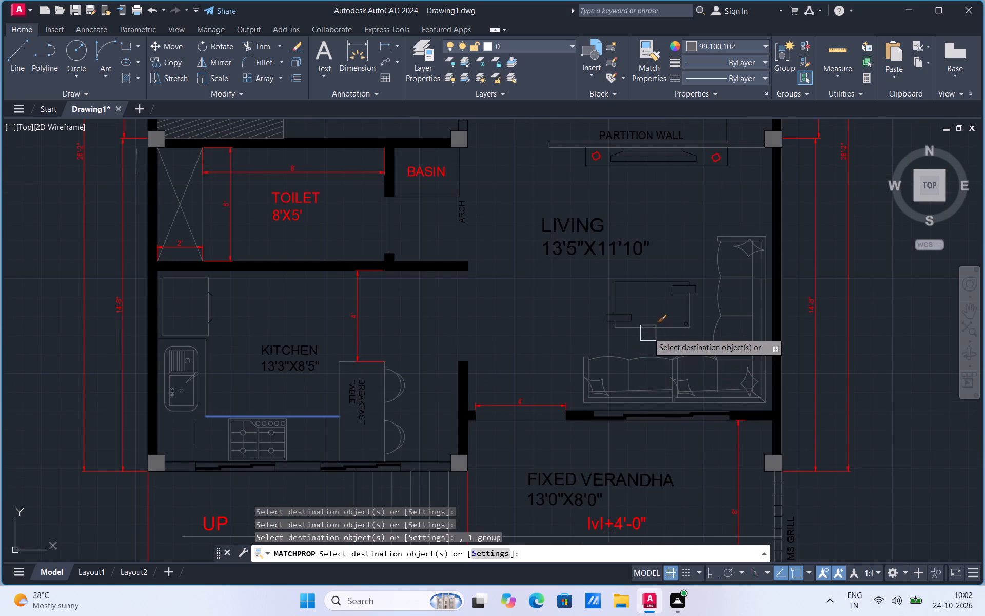
left_click(648, 333)
left_click(639, 283)
scroll(639, 307, "up", 2)
left_click(600, 315)
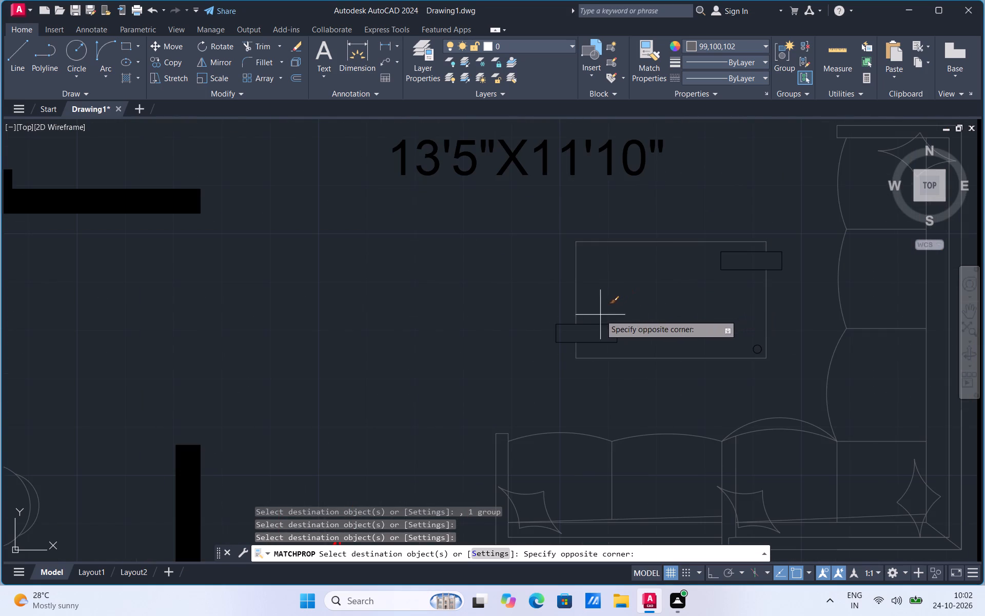
left_click(613, 355)
left_click(589, 345)
left_click(731, 275)
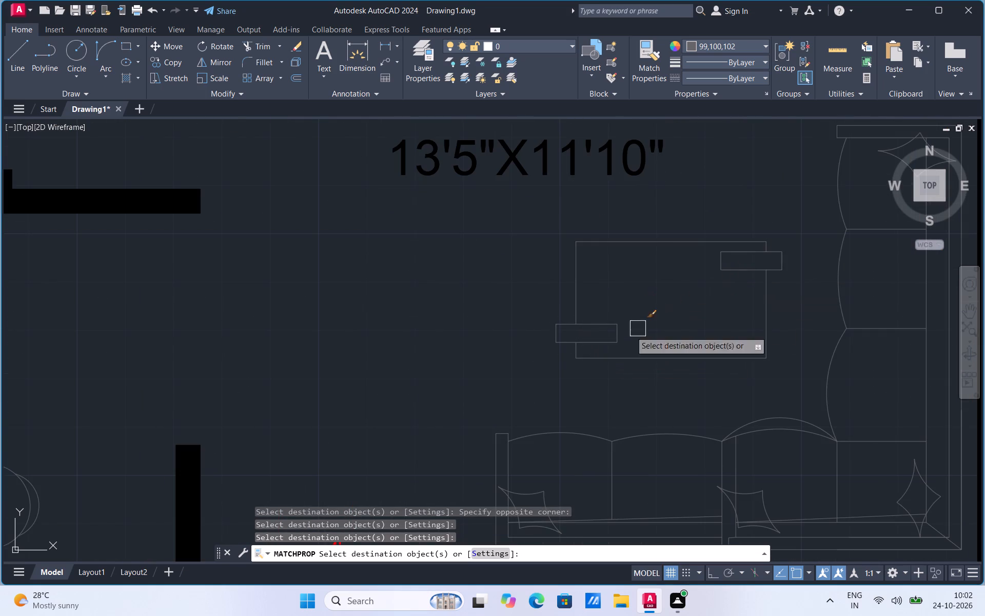
Set the current colour to Red and match the shorter red reference line onto the PARTITION WALL label.
scroll(603, 361, "down", 3)
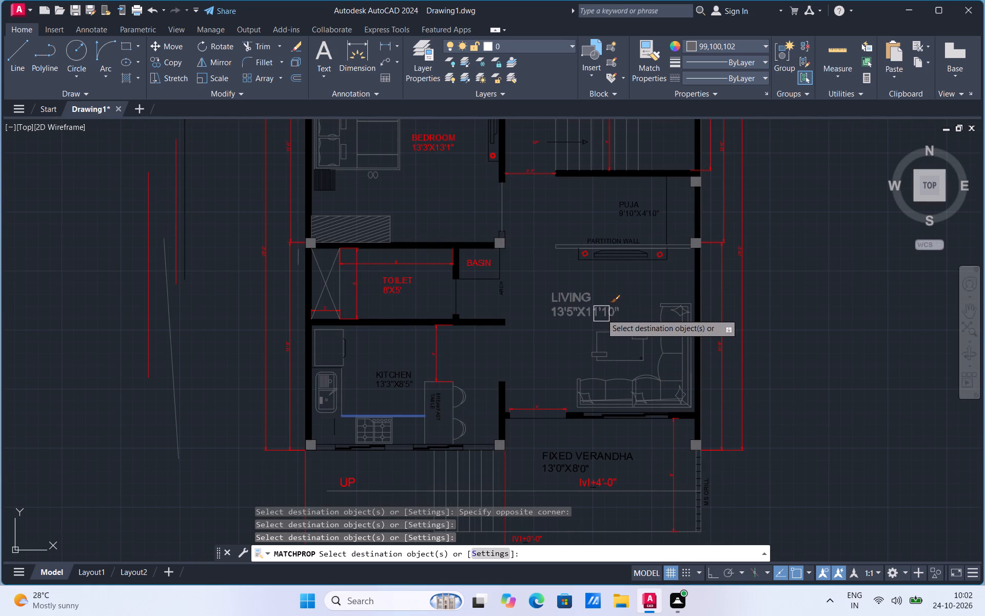
left_click(690, 48)
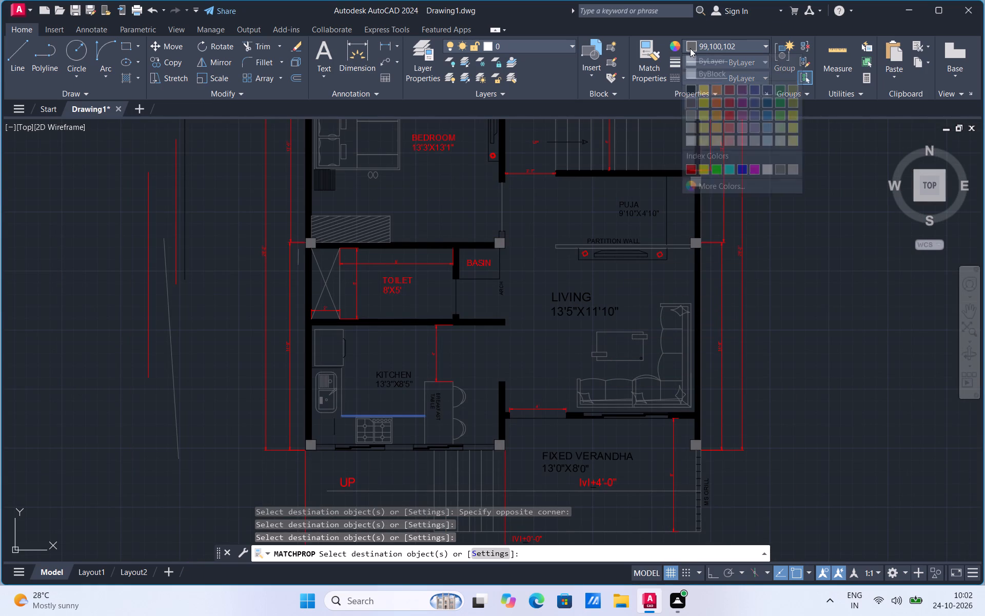
left_click(691, 168)
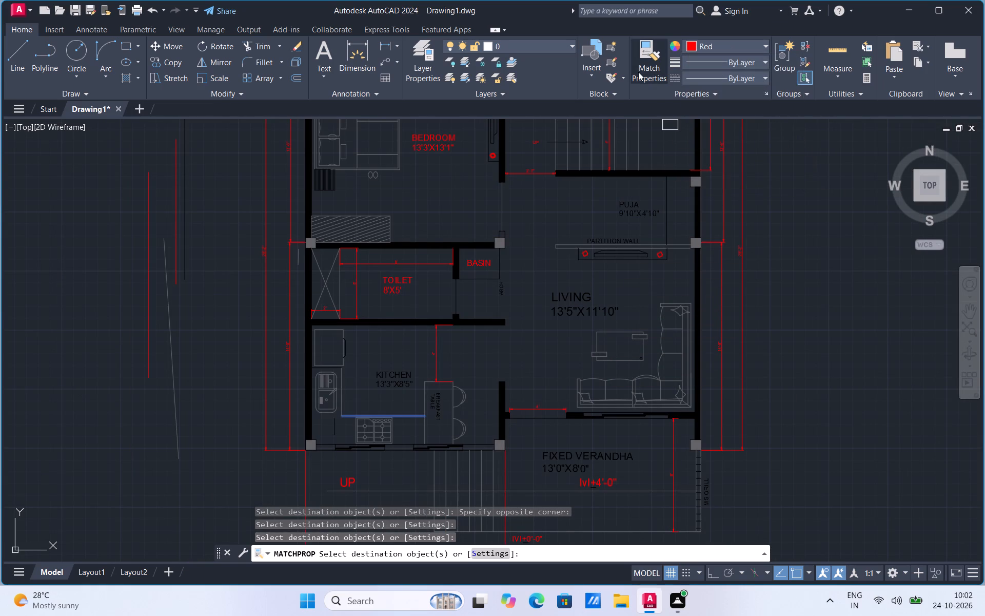
left_click(639, 70)
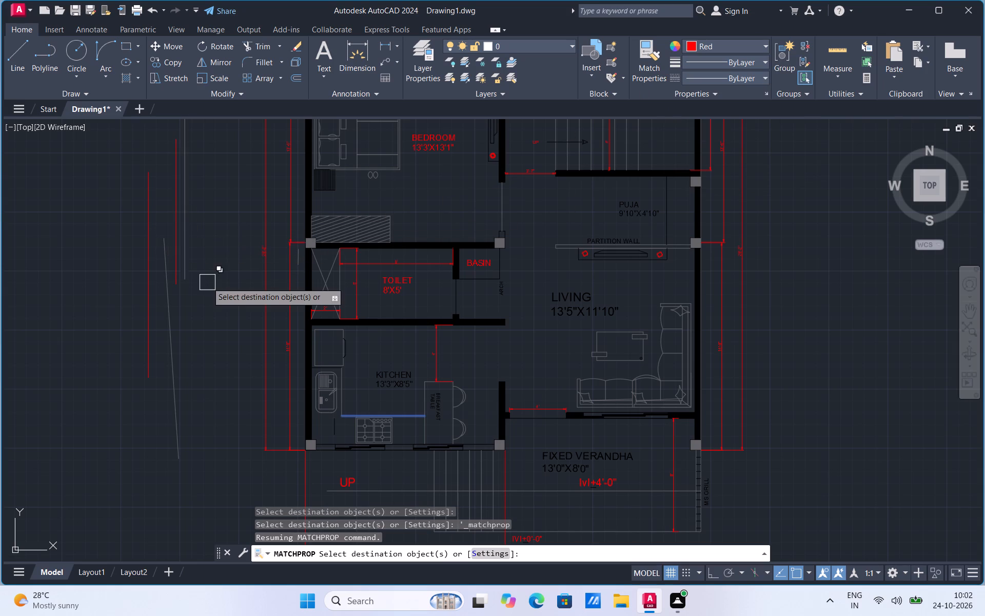
key("Escape")
left_click(637, 69)
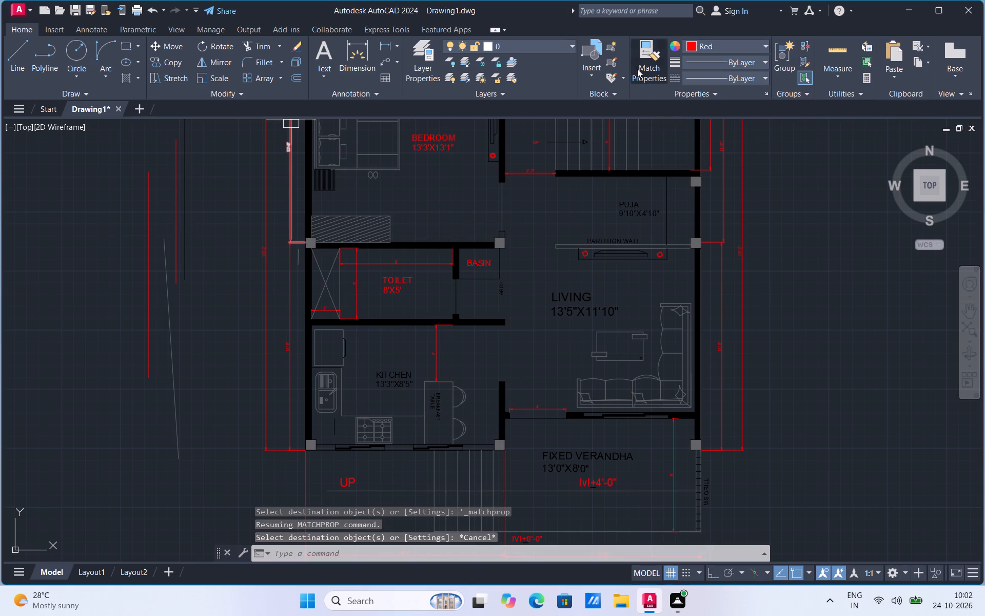
left_click(174, 192)
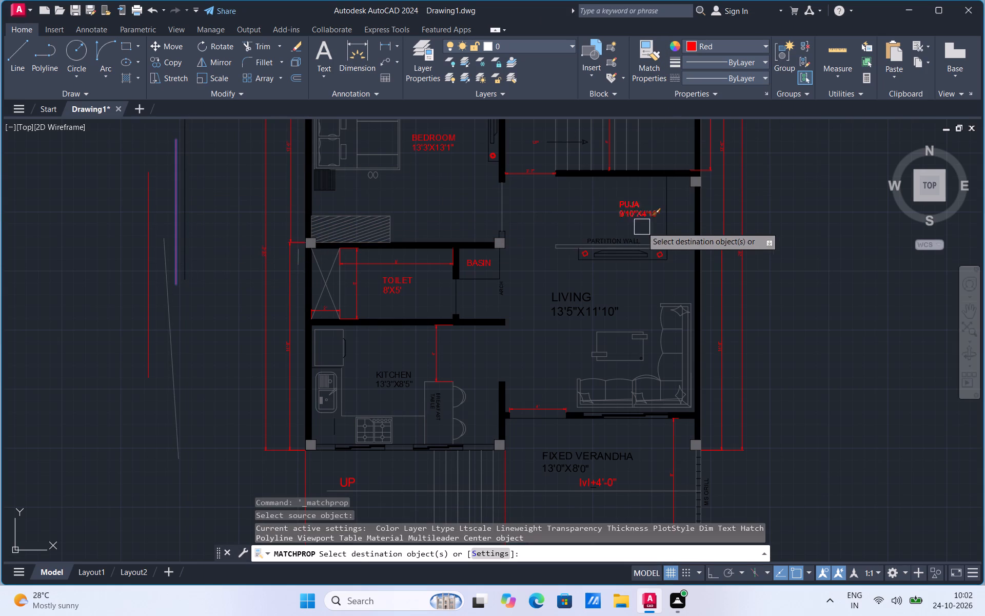
left_click(626, 234)
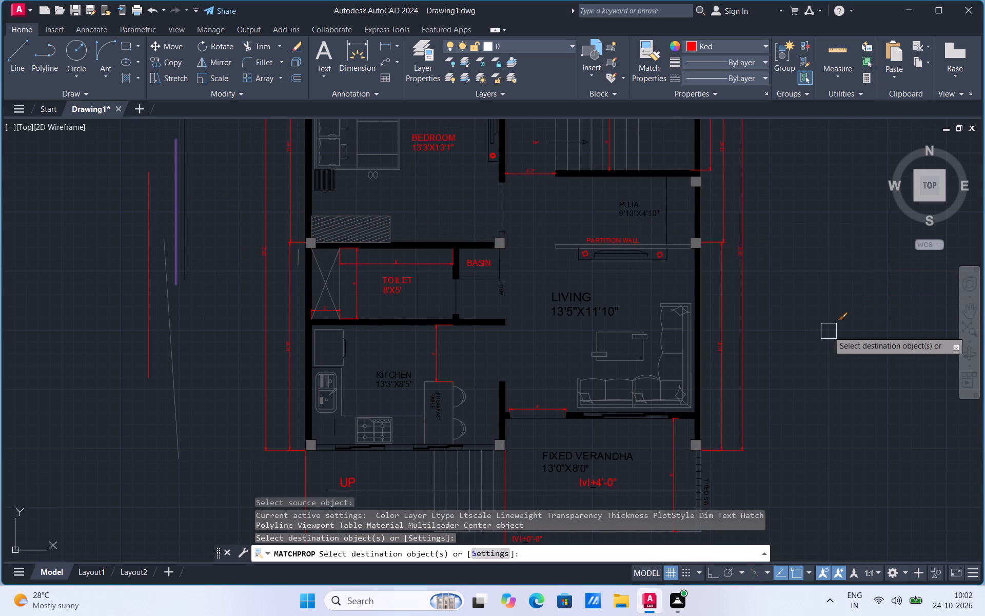
key("Escape")
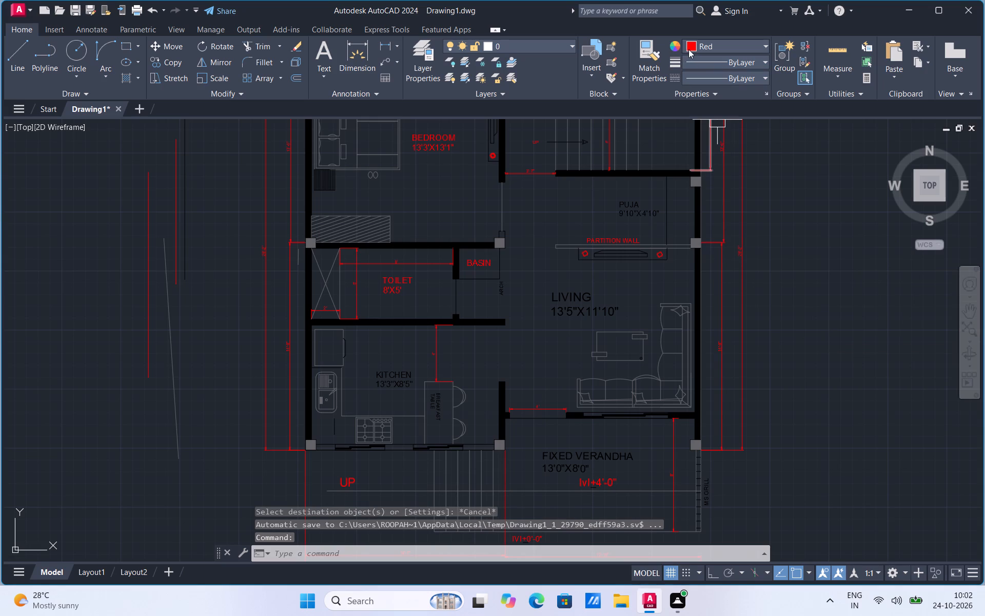
Set the current colour to 99,100,102 and match the gray reference line onto the toilet doorway line, basin counter edge and ARCH label.
left_click(689, 49)
left_click(692, 105)
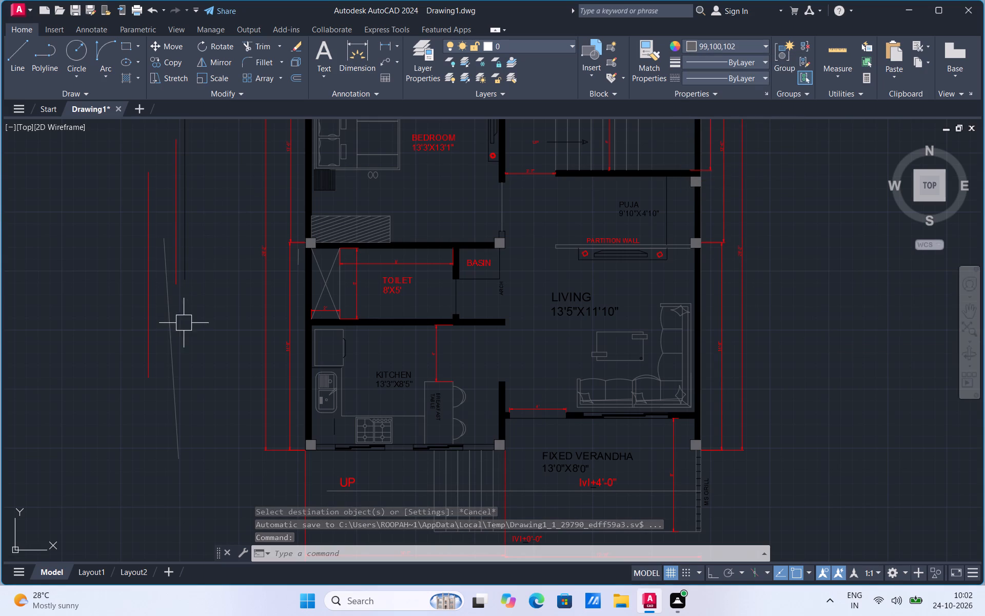
key("Escape")
left_click(655, 76)
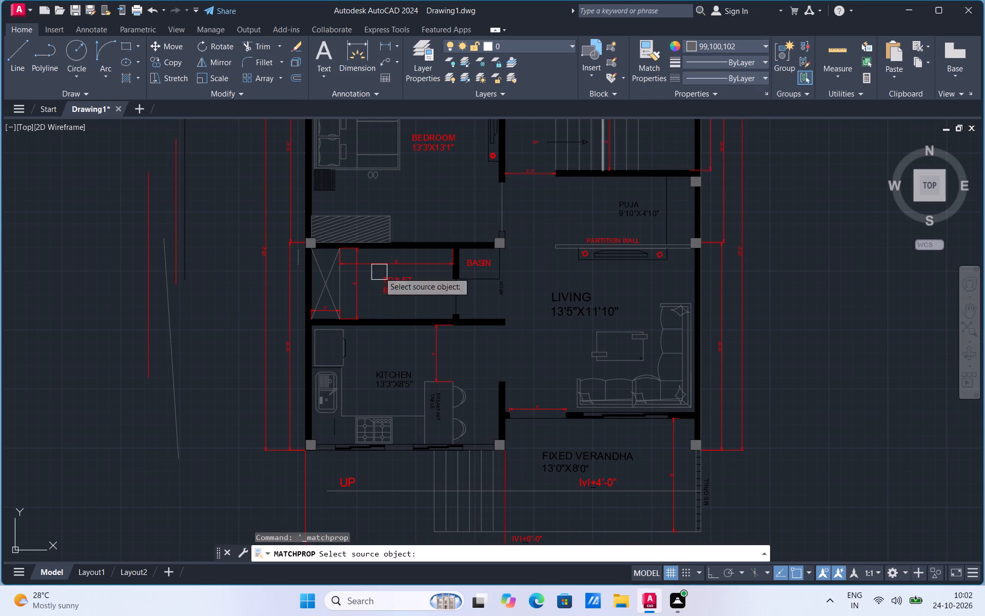
left_click(174, 393)
left_click_drag(451, 299, 461, 298)
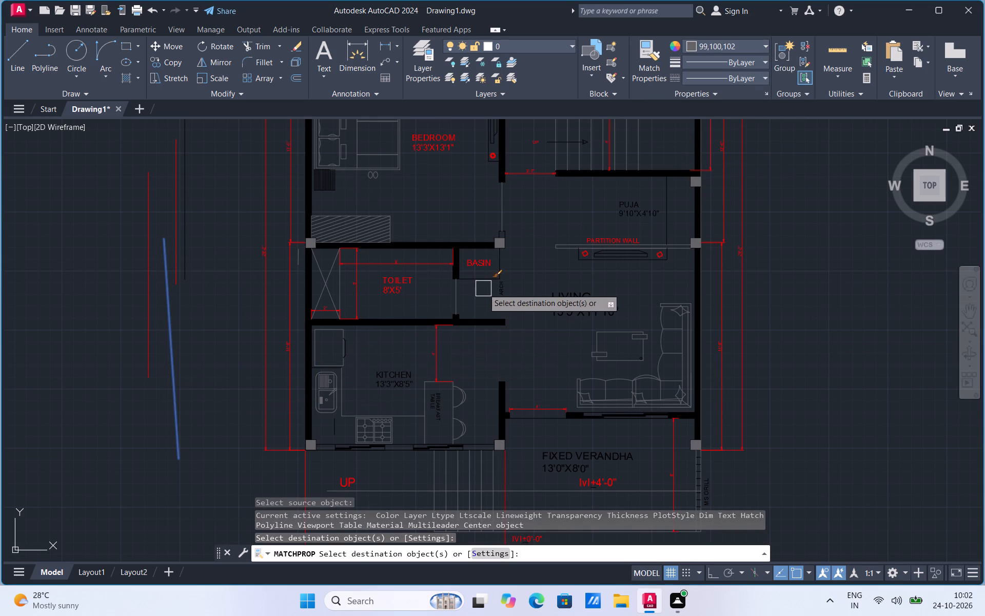
left_click(484, 282)
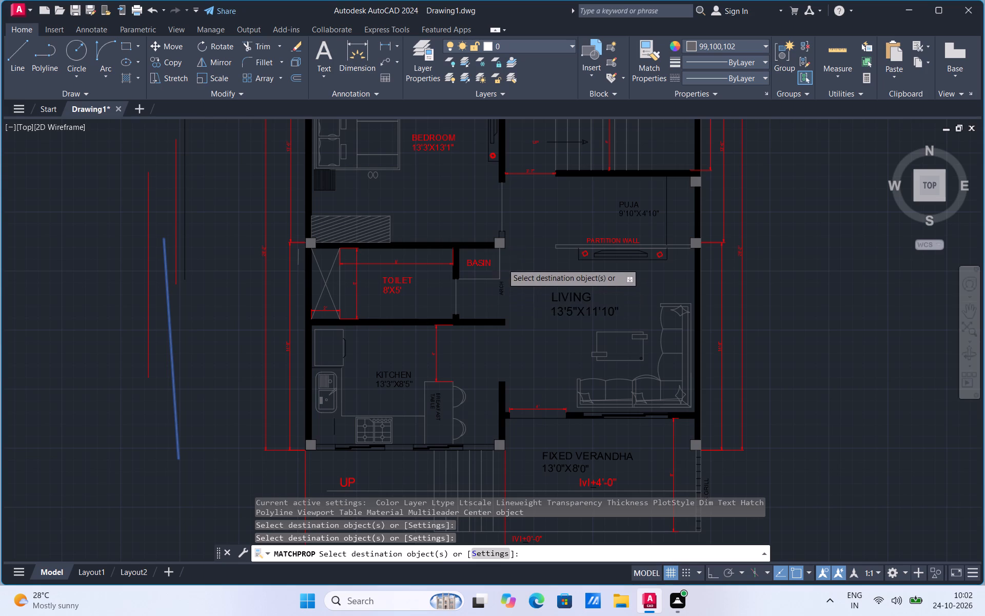
scroll(502, 263, "up", 1)
scroll(549, 286, "down", 2)
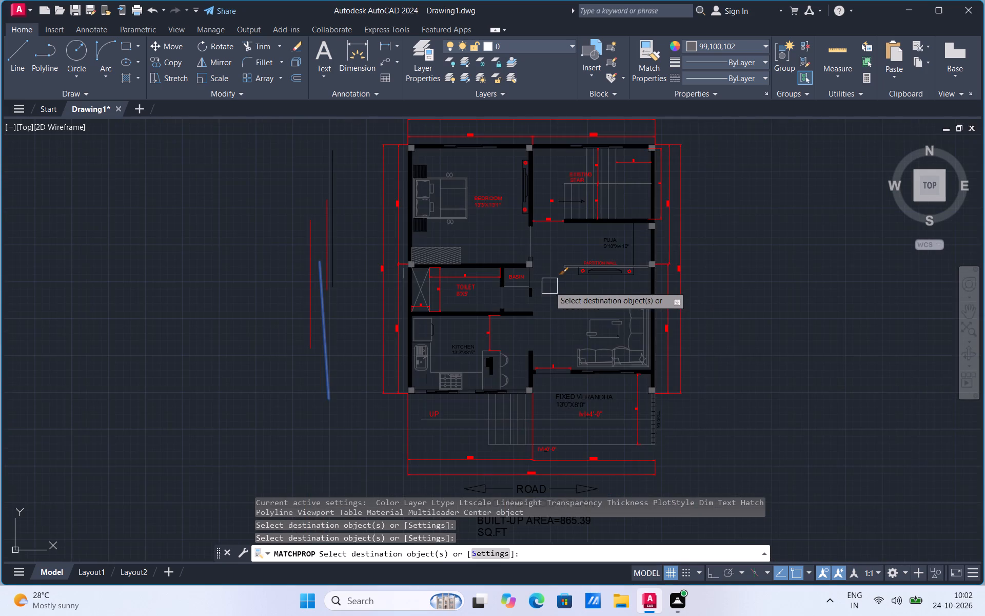
scroll(546, 296, "up", 2)
left_click(500, 295)
scroll(540, 295, "down", 2)
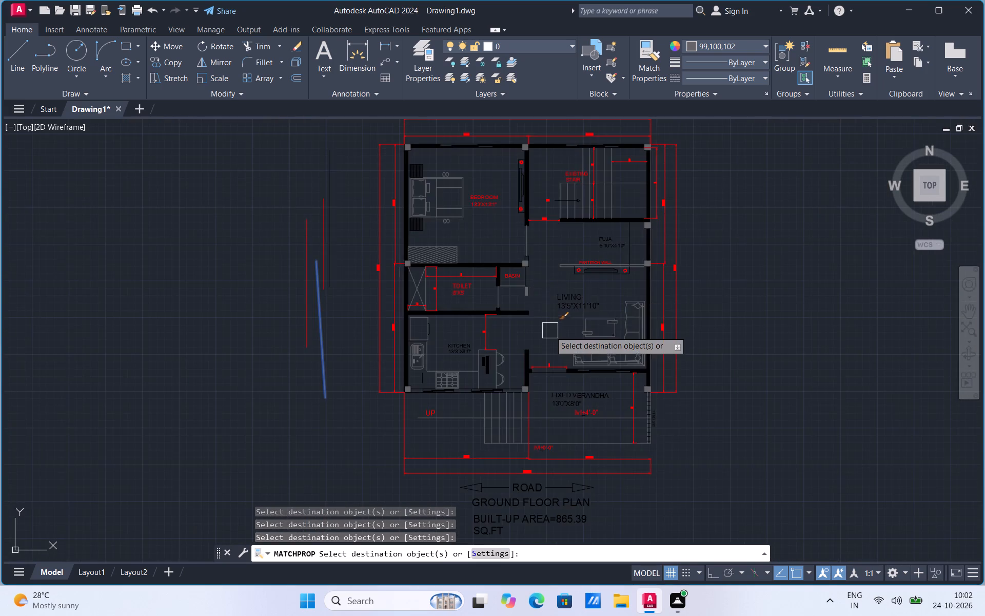
scroll(550, 333, "up", 1)
key("Escape")
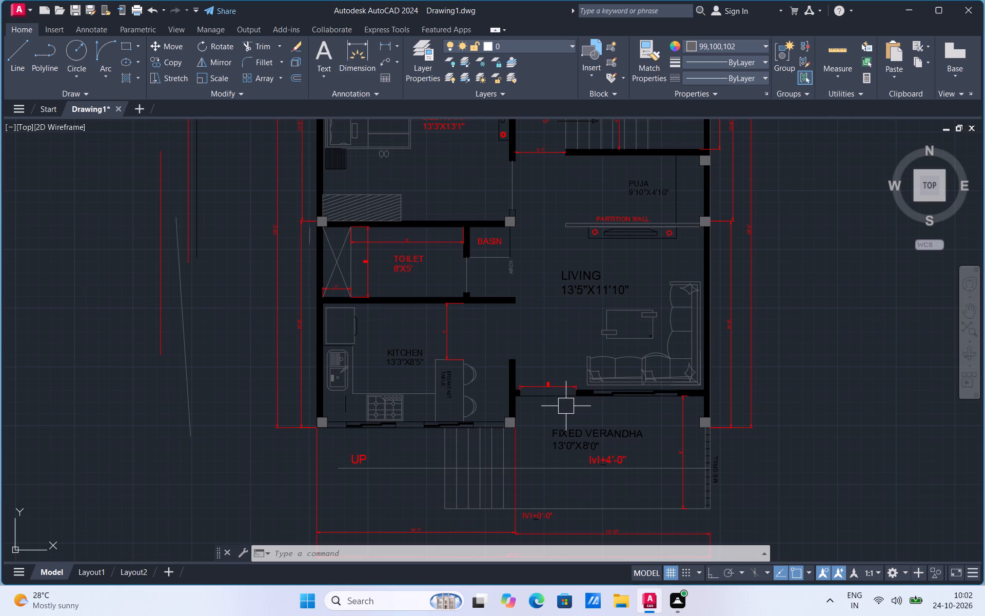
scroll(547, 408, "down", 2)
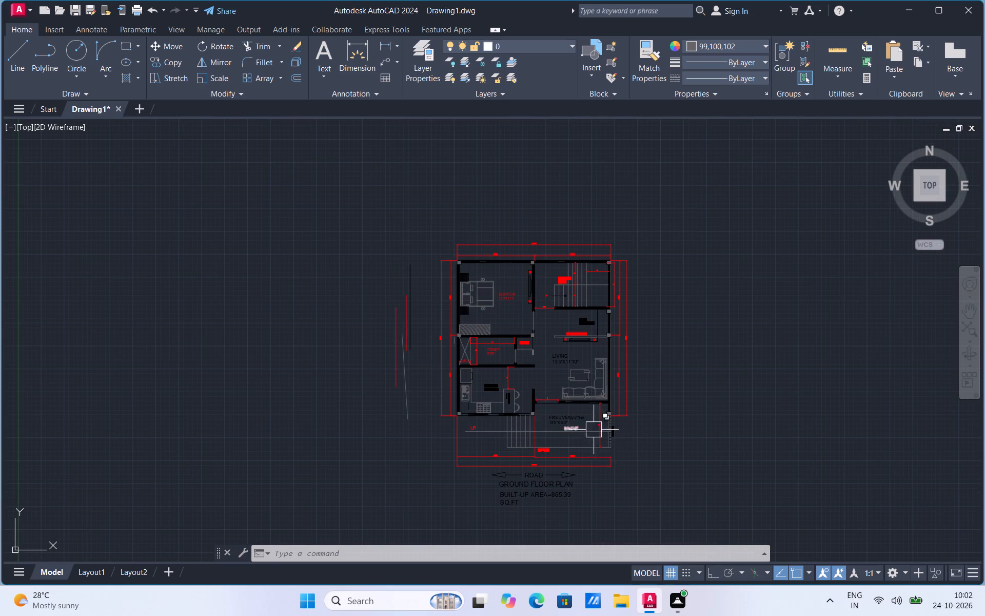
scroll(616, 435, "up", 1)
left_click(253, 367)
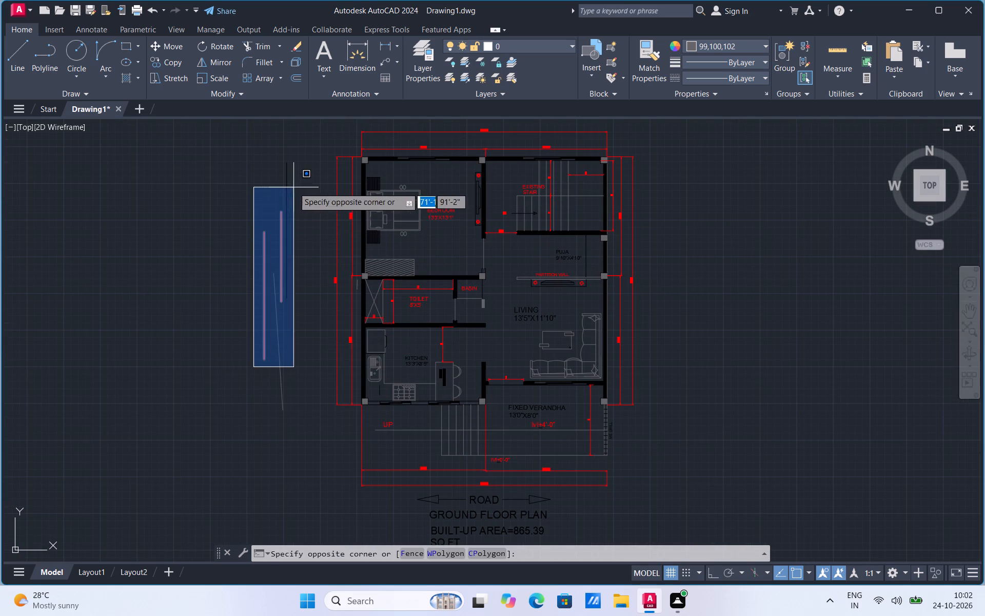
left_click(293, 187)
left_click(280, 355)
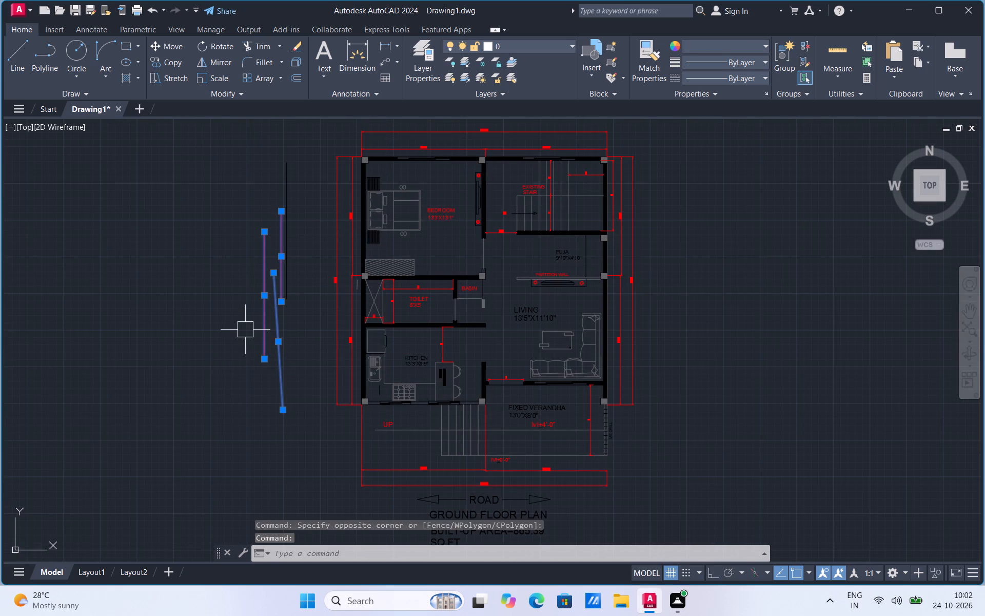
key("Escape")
Remove the two red and two gray reference lines west of the plan with Trim.
left_click_drag(265, 45, 264, 54)
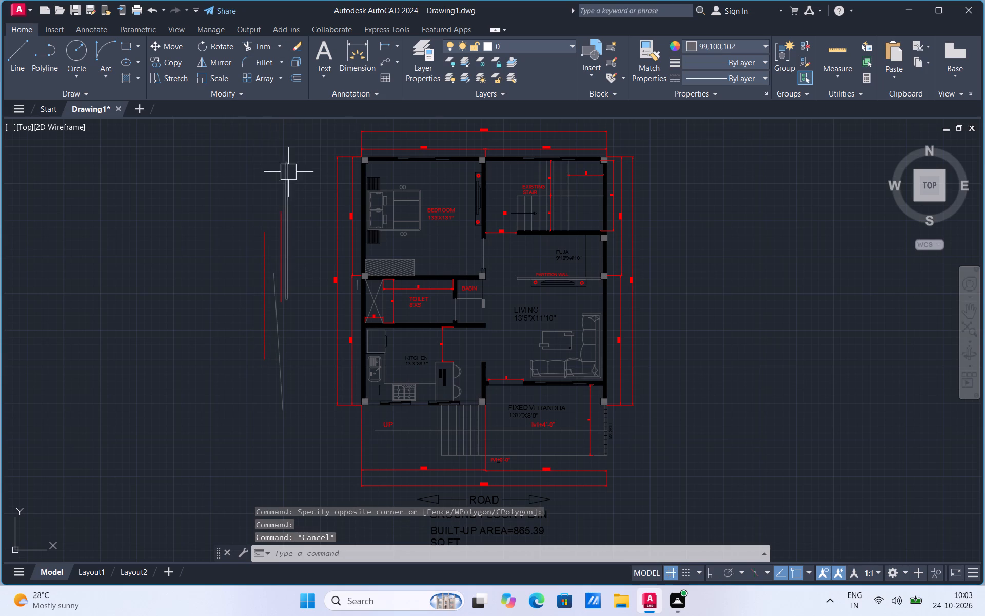
left_click_drag(261, 46, 263, 58)
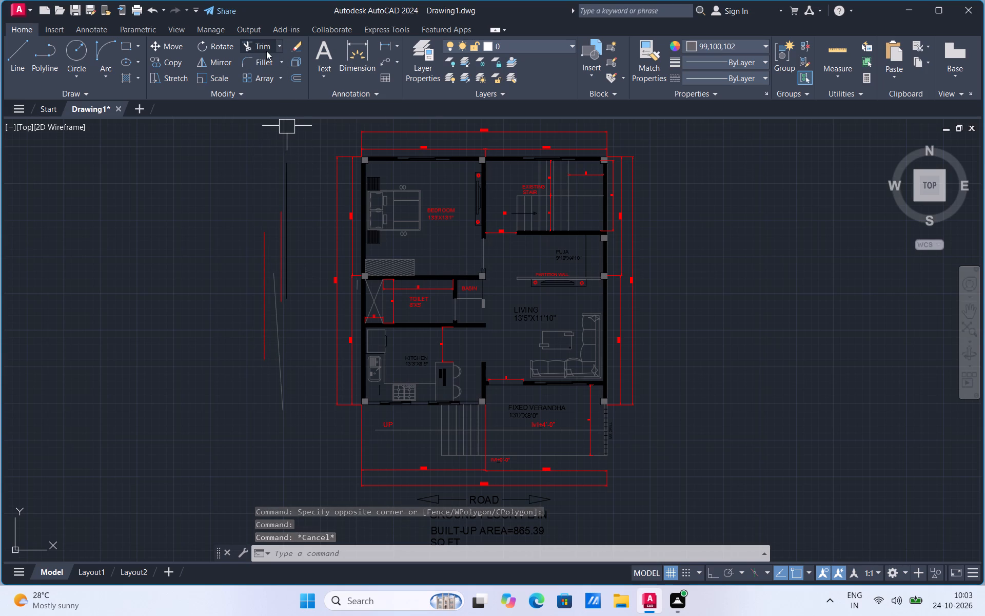
left_click(266, 51)
left_click(287, 180)
left_click(286, 216)
left_click(270, 296)
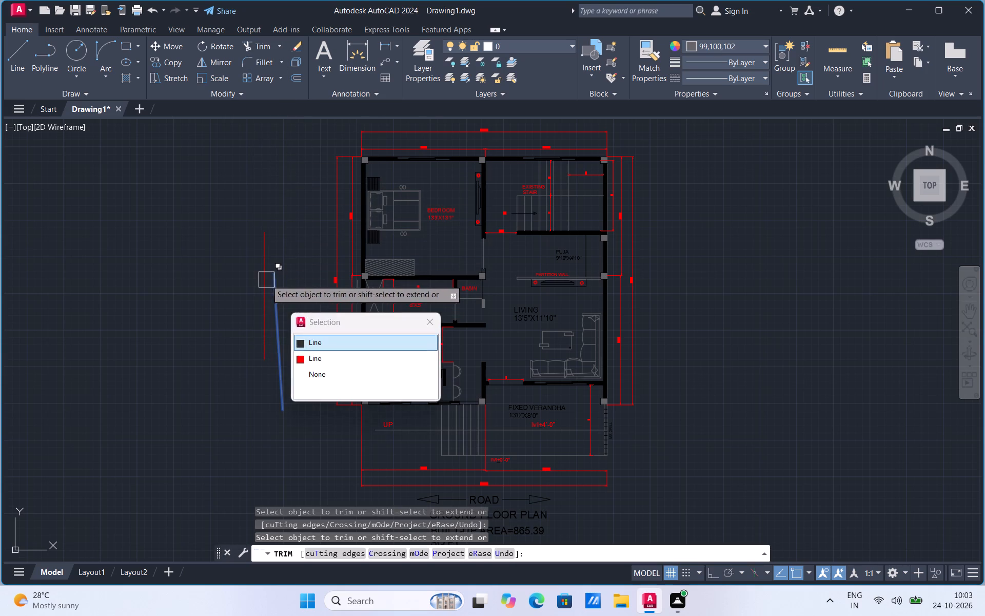
left_click(265, 280)
key("Escape")
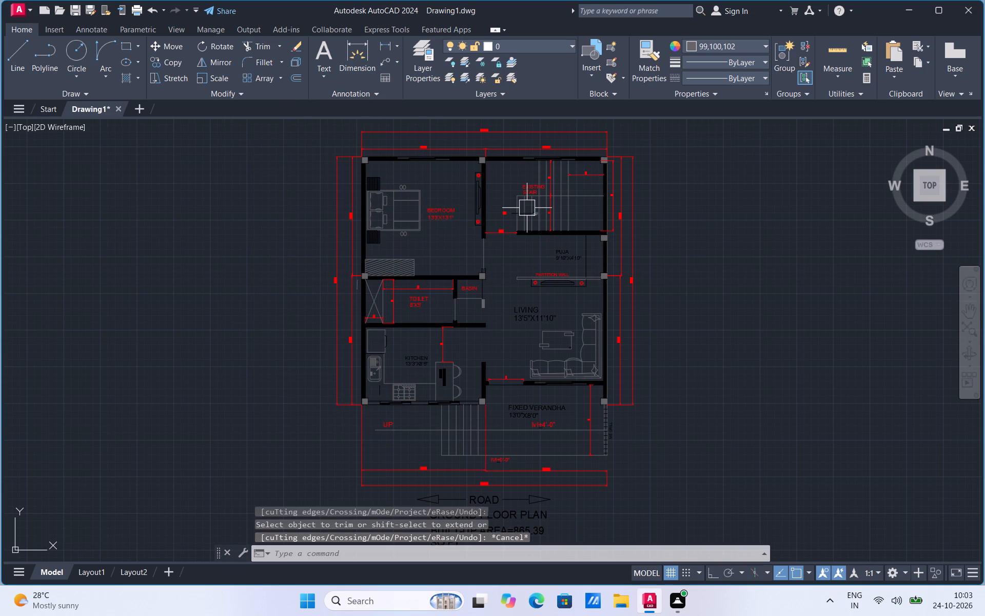
Fill the small rectangle directly above the column north of the basin with a SOLID hatch.
scroll(482, 269, "up", 2)
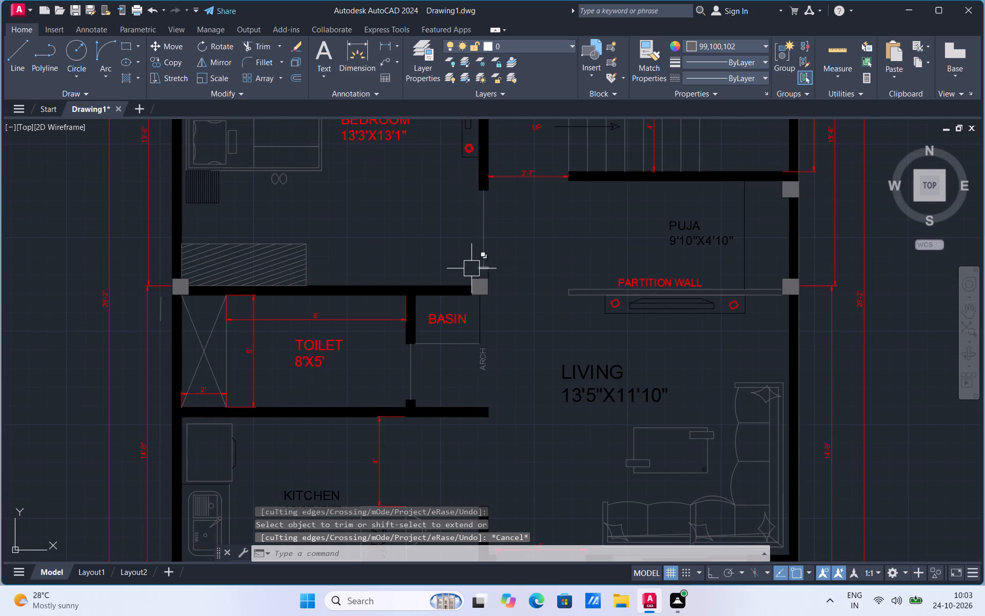
scroll(470, 268, "up", 3)
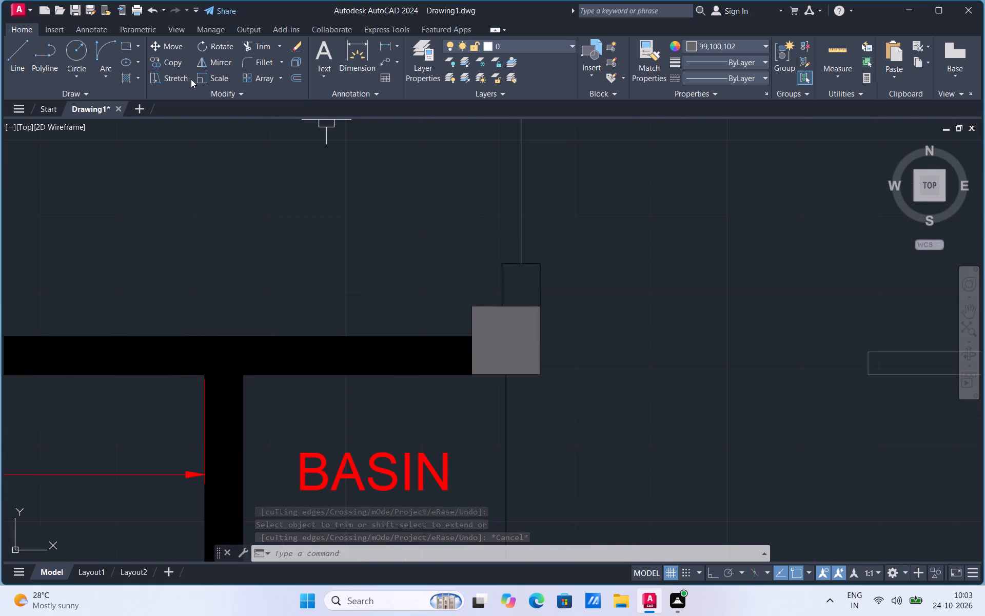
left_click(136, 76)
left_click(129, 96)
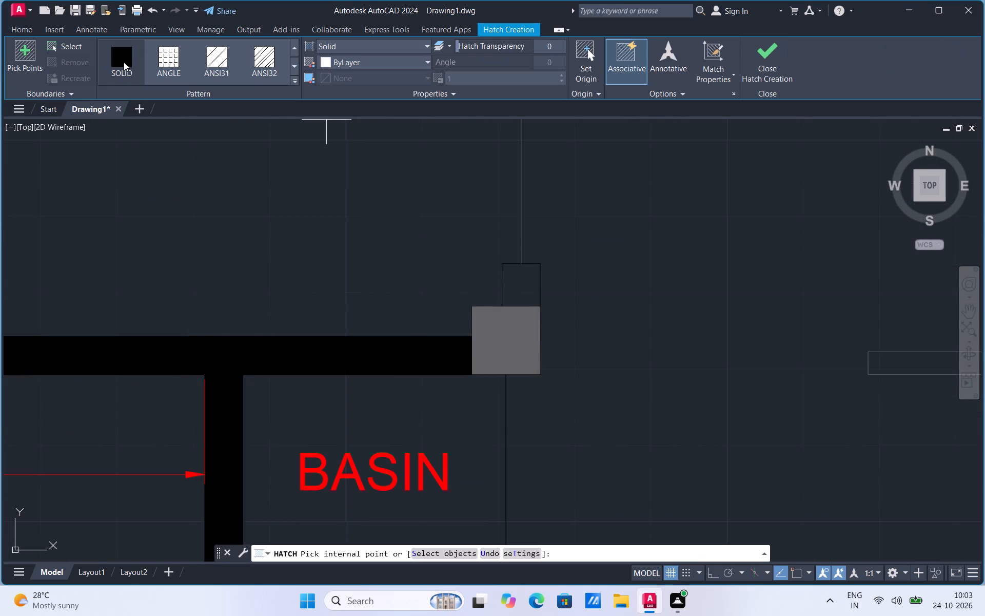
left_click_drag(123, 60, 127, 65)
left_click(521, 282)
scroll(623, 339, "down", 3)
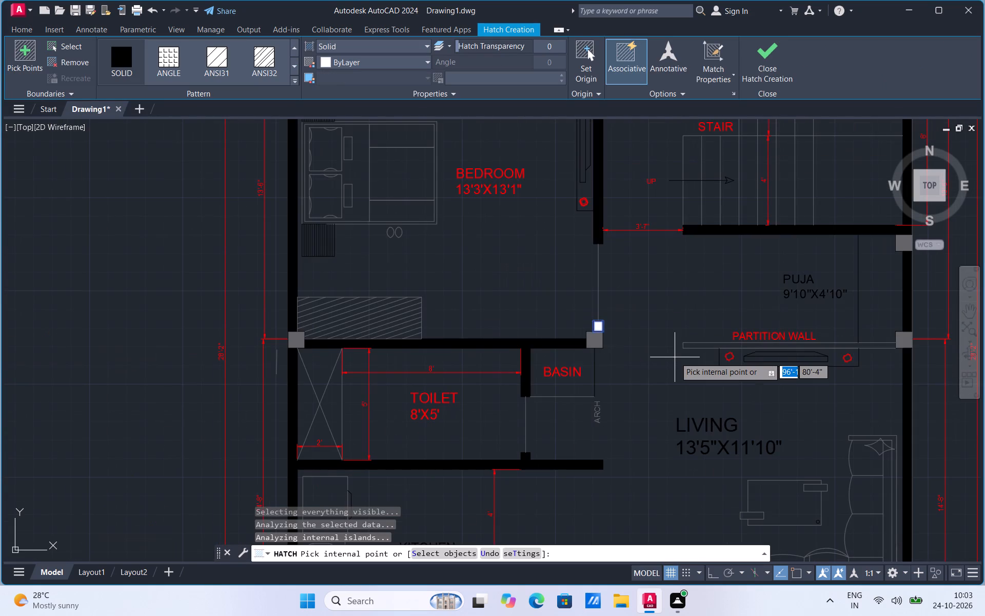
key("Escape")
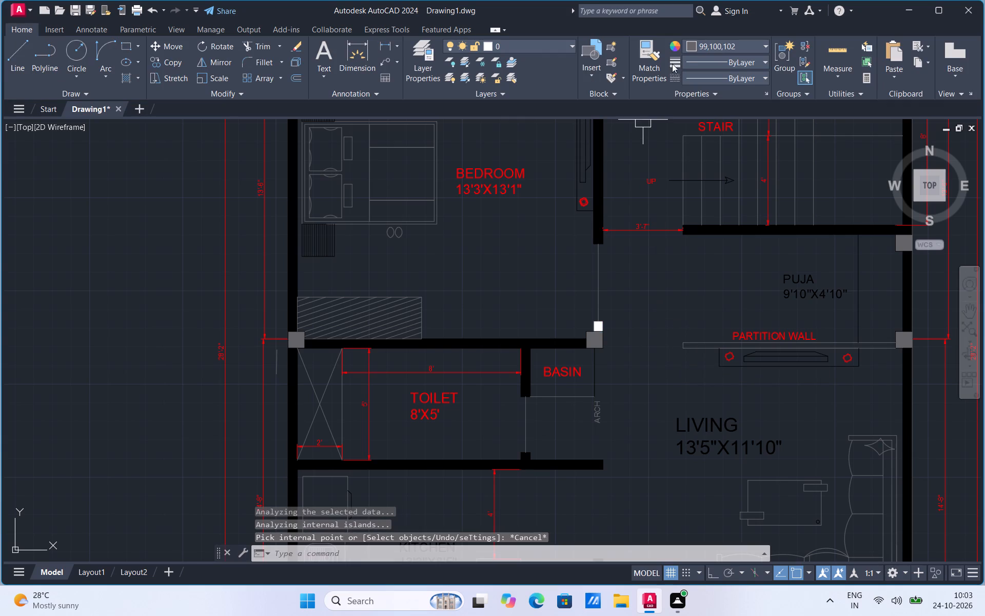
Set the current colour to 0,0,0 and match the PUJA label's properties onto the solid hatch above the basin column.
left_click(691, 45)
left_click(689, 90)
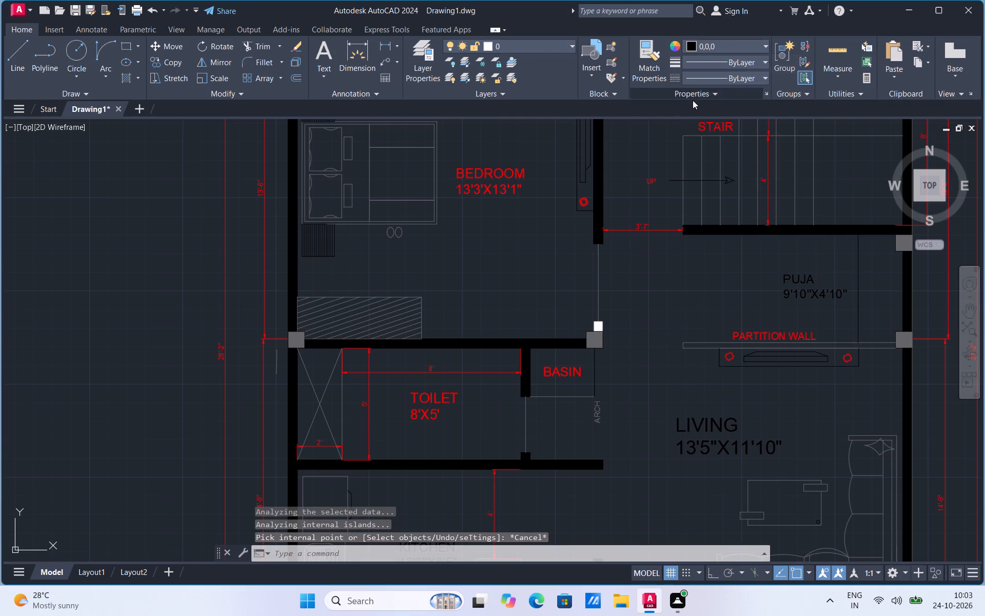
left_click(649, 77)
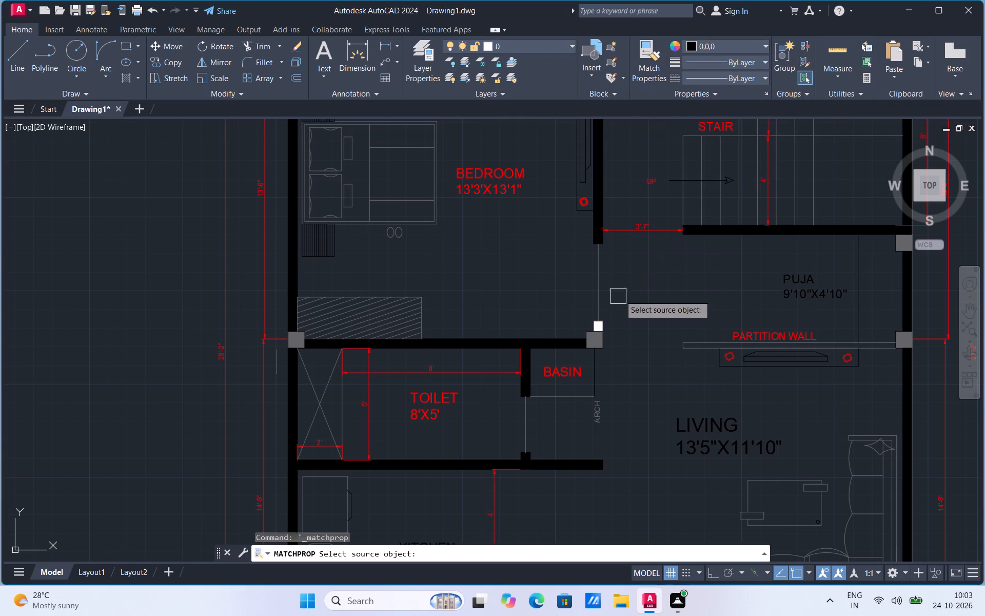
left_click(780, 279)
scroll(601, 328, "up", 2)
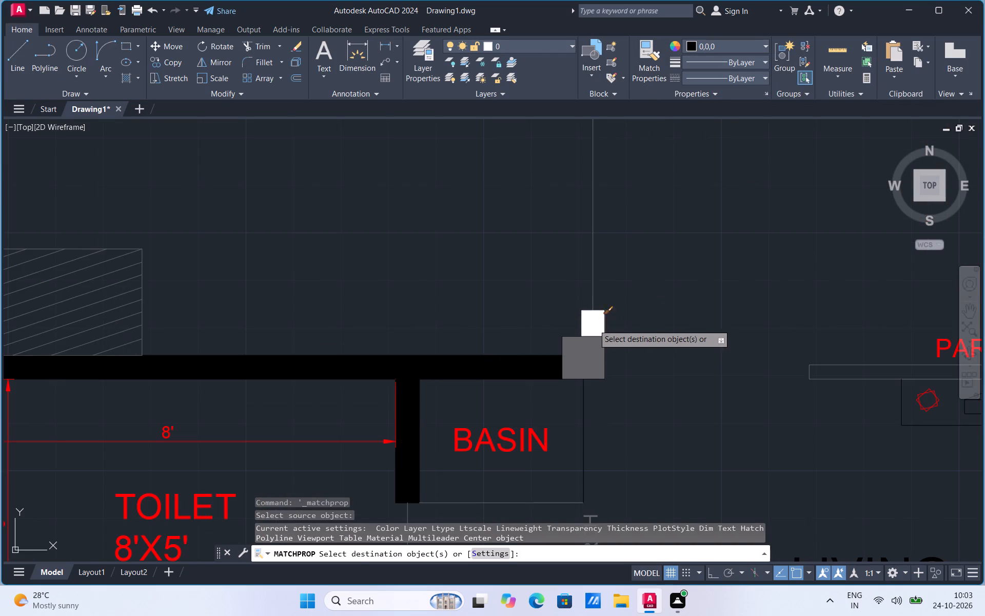
left_click(589, 321)
scroll(654, 276, "down", 2)
key("Escape")
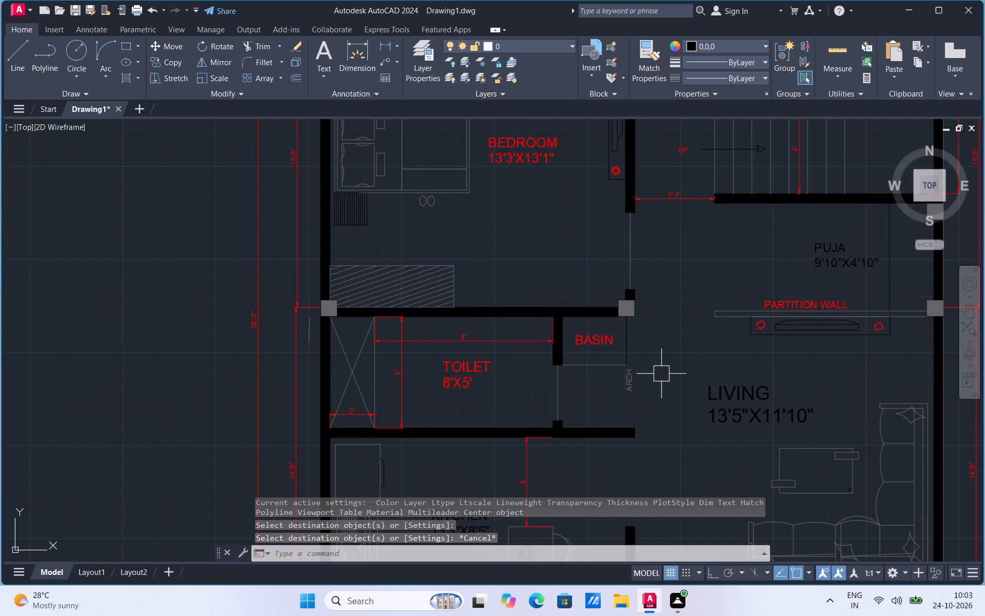
Match the PUJA label's properties onto the basin counter edge and the BASIN, ARCH, BEDROOM and TOILET labels.
scroll(661, 374, "up", 1)
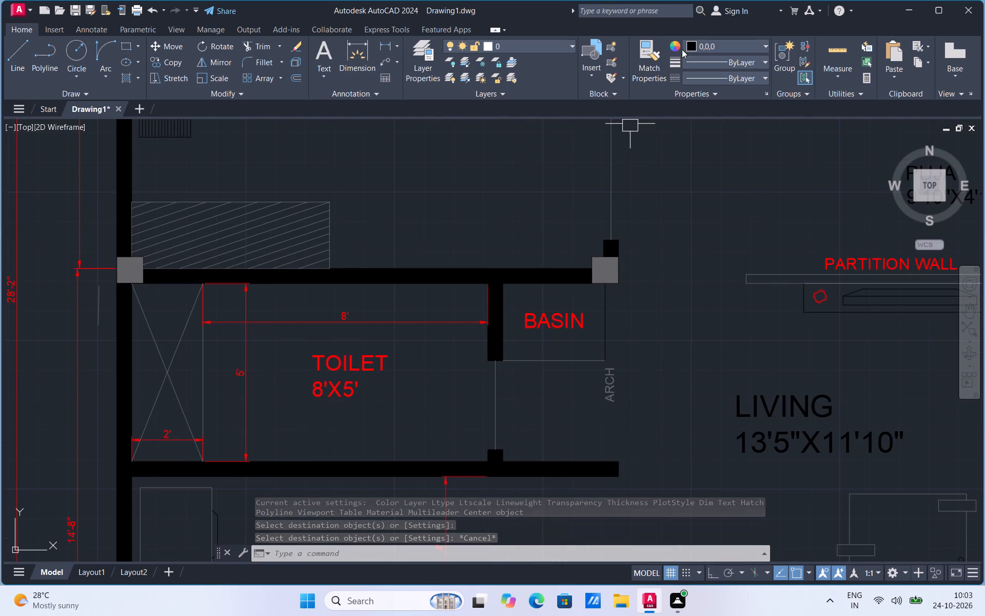
left_click(640, 80)
scroll(489, 340, "down", 1)
left_click(793, 241)
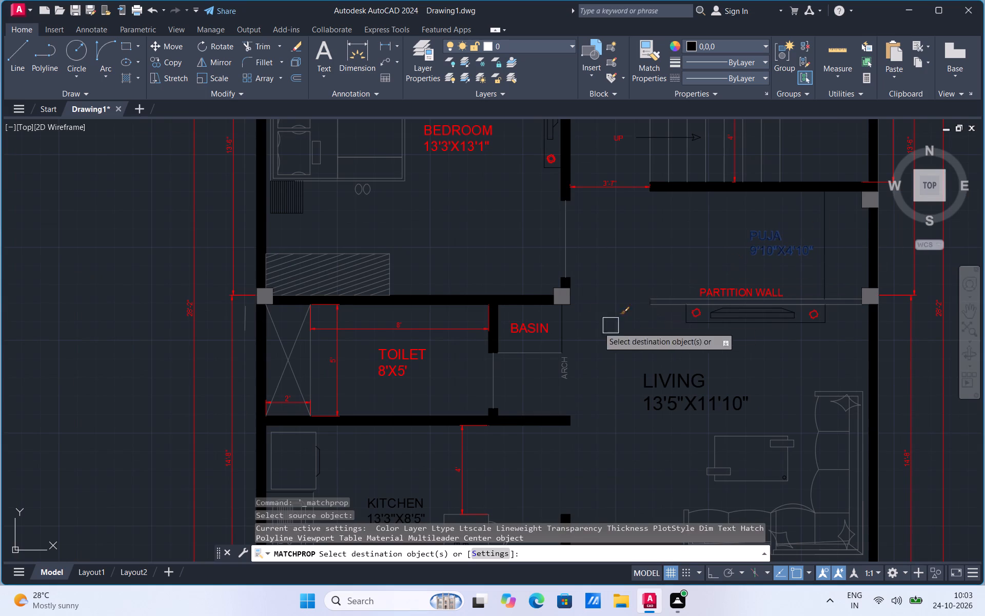
left_click(534, 360)
left_click(540, 330)
left_click(565, 371)
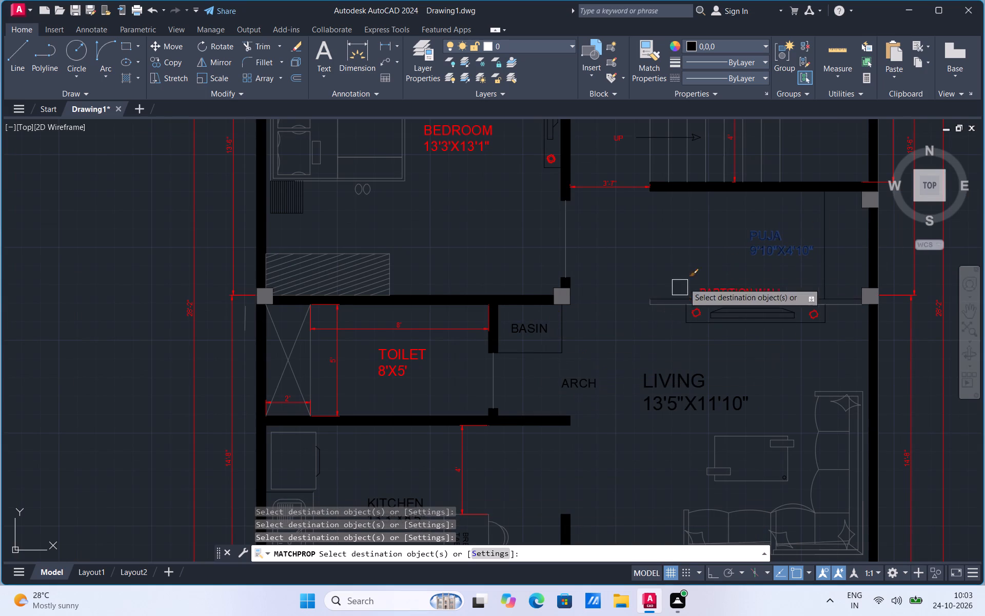
scroll(467, 376, "down", 2)
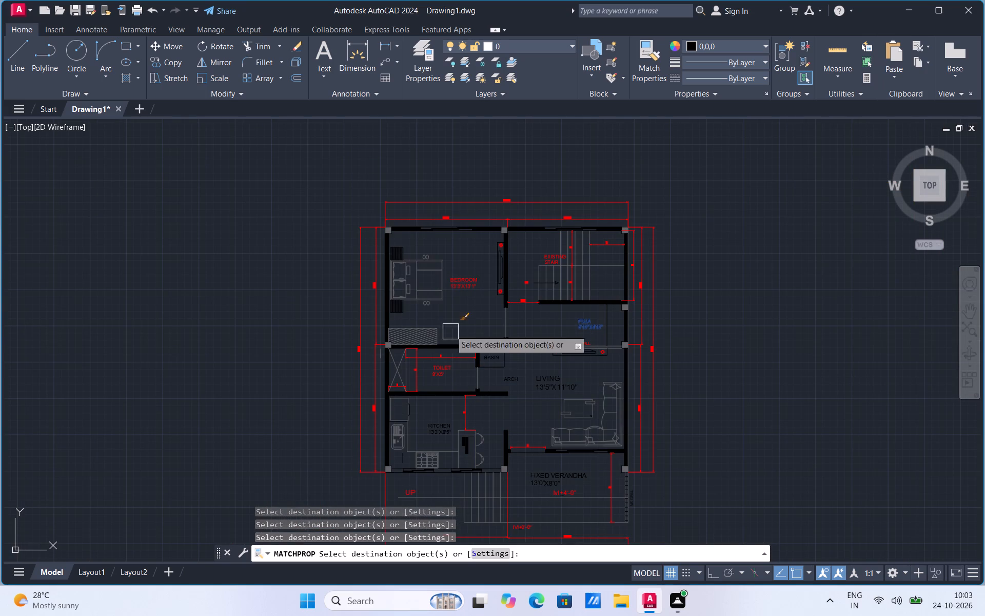
left_click(468, 293)
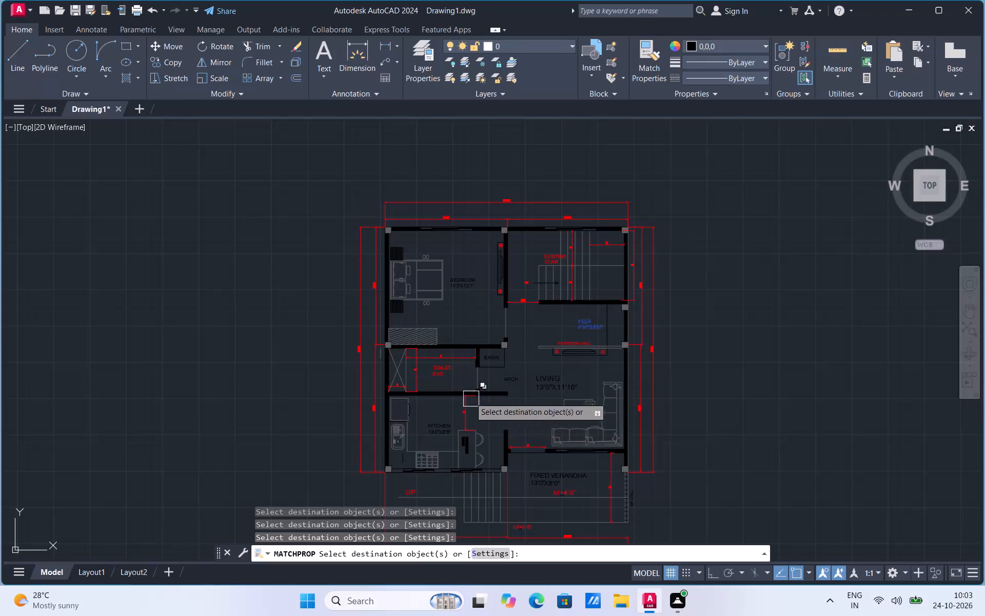
left_click(444, 378)
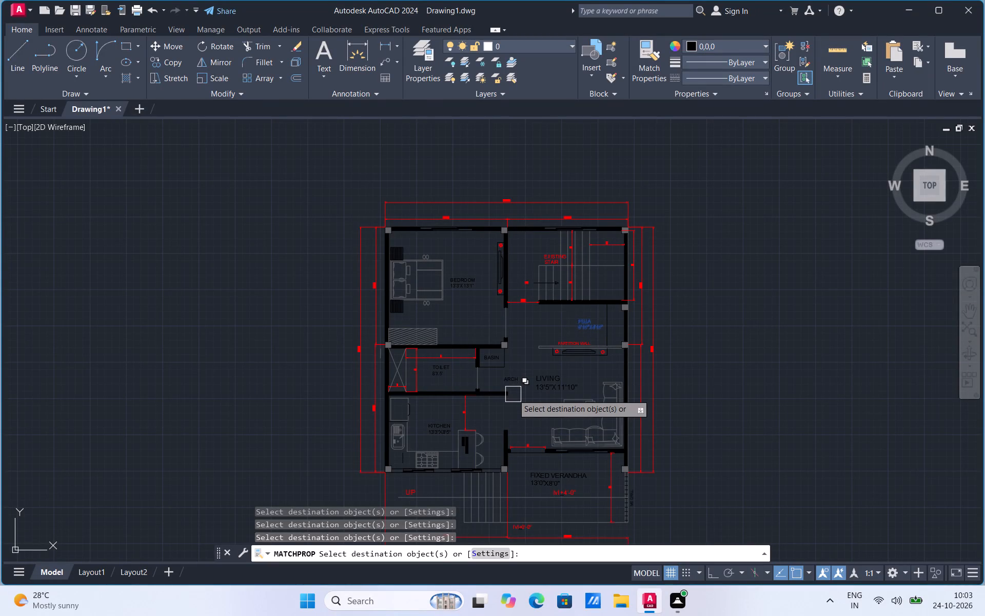
scroll(441, 371, "up", 2)
key("Escape")
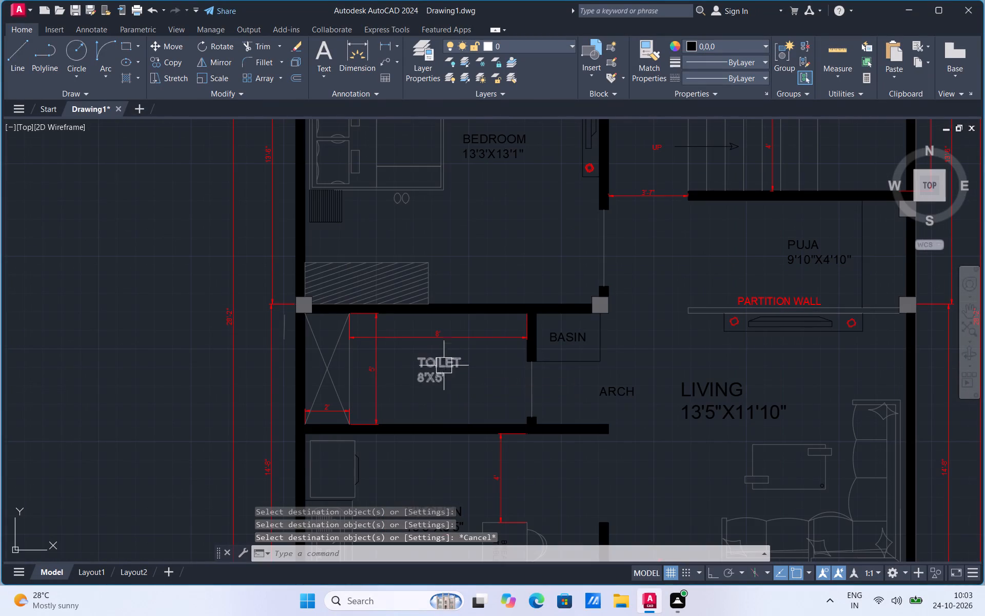
Delete the 8' and 5' dimensions inside the toilet.
left_click(463, 333)
left_click(379, 365)
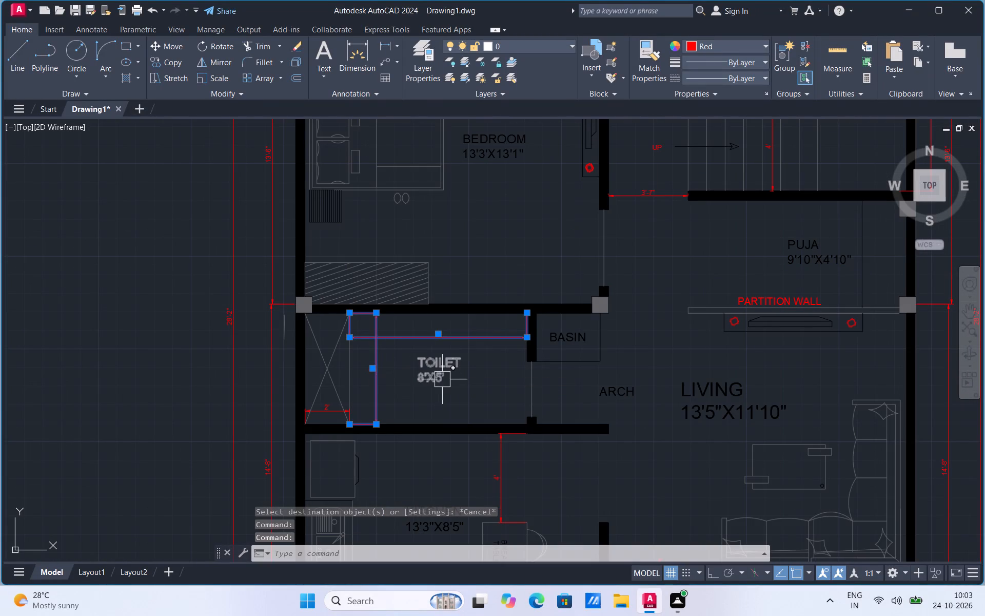
key("Delete")
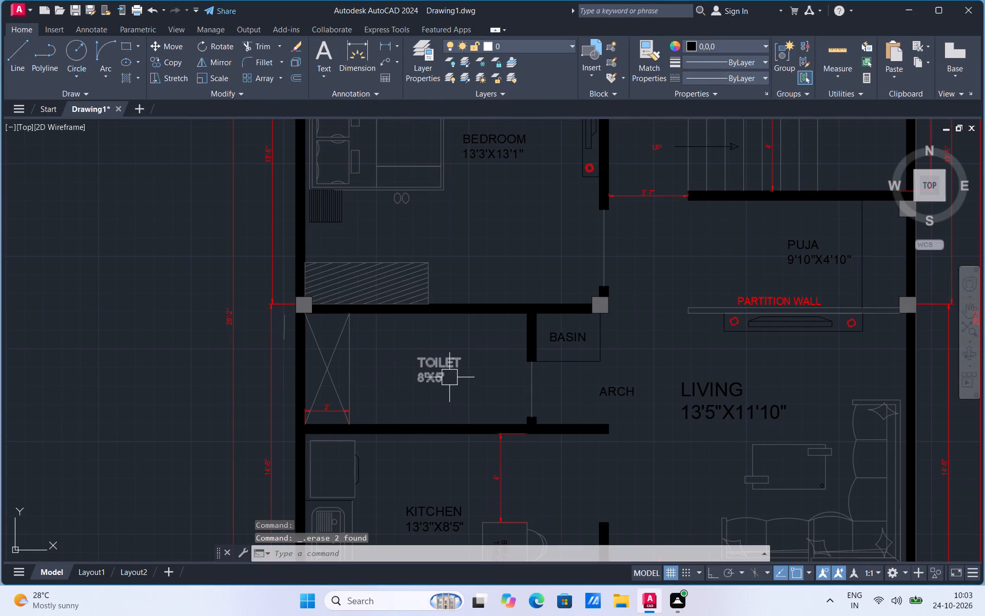
Set the current colour to 99,100,102 and draw a near-vertical reference line west of the plan.
scroll(447, 336, "down", 3)
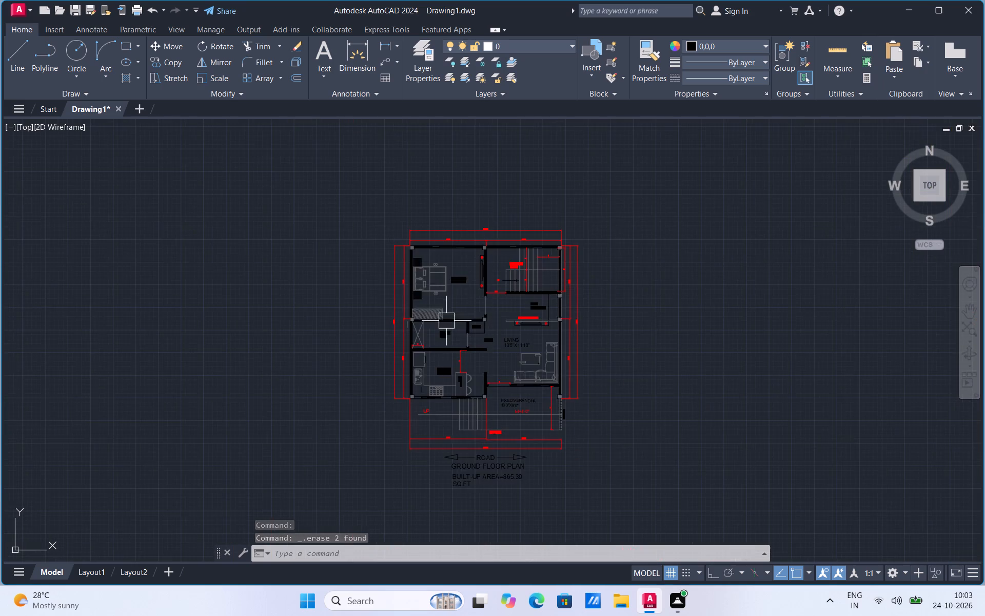
scroll(484, 392, "up", 2)
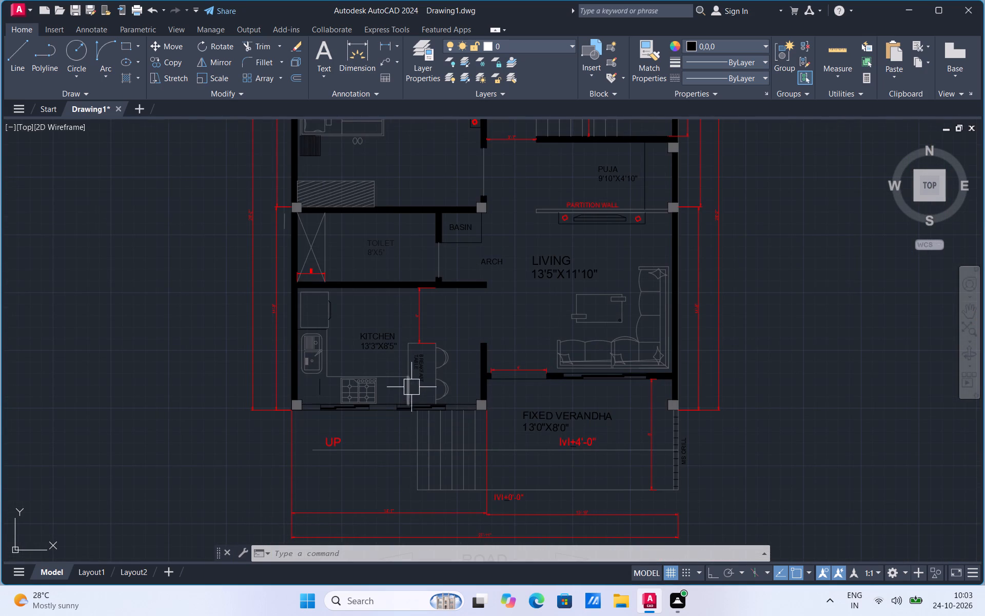
scroll(411, 387, "up", 1)
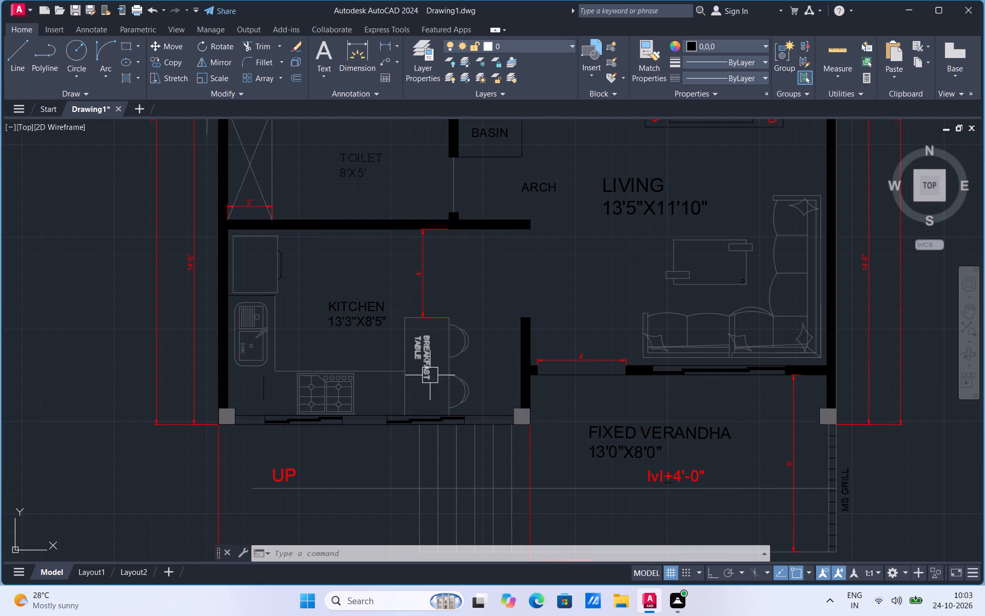
scroll(460, 415, "down", 1)
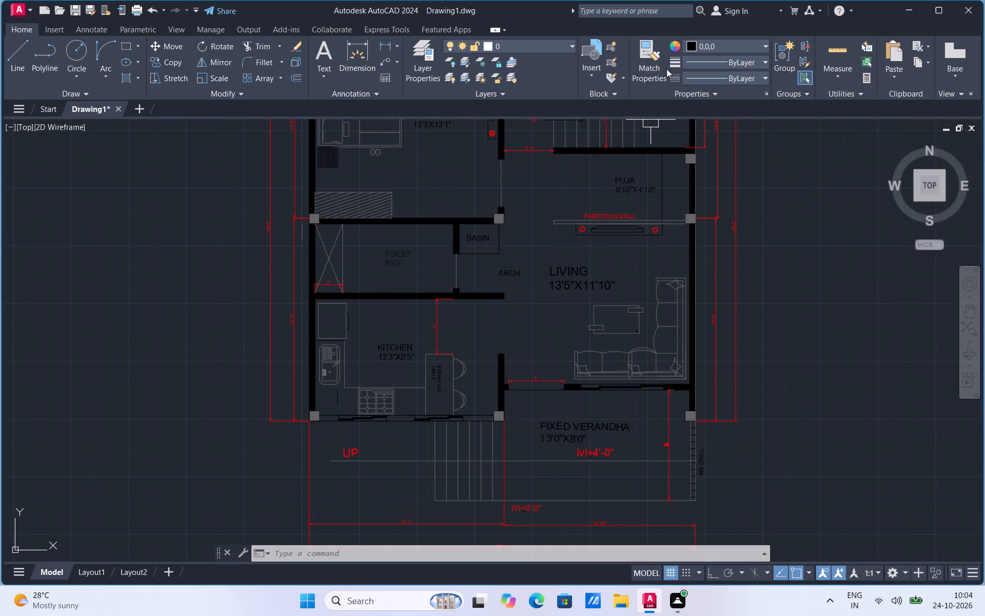
left_click(696, 46)
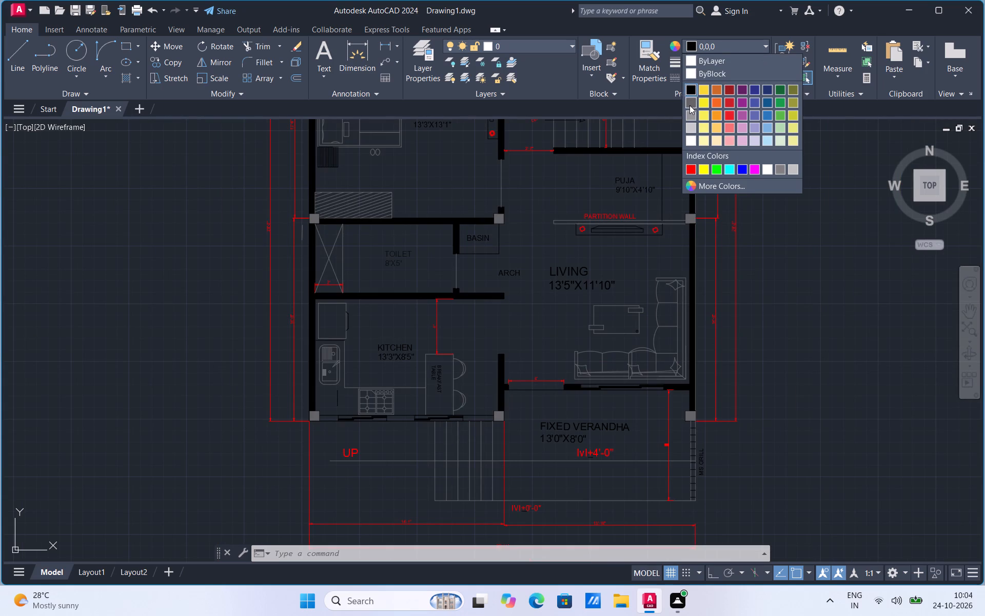
left_click(689, 105)
left_click(20, 77)
left_click_drag(132, 327, 138, 295)
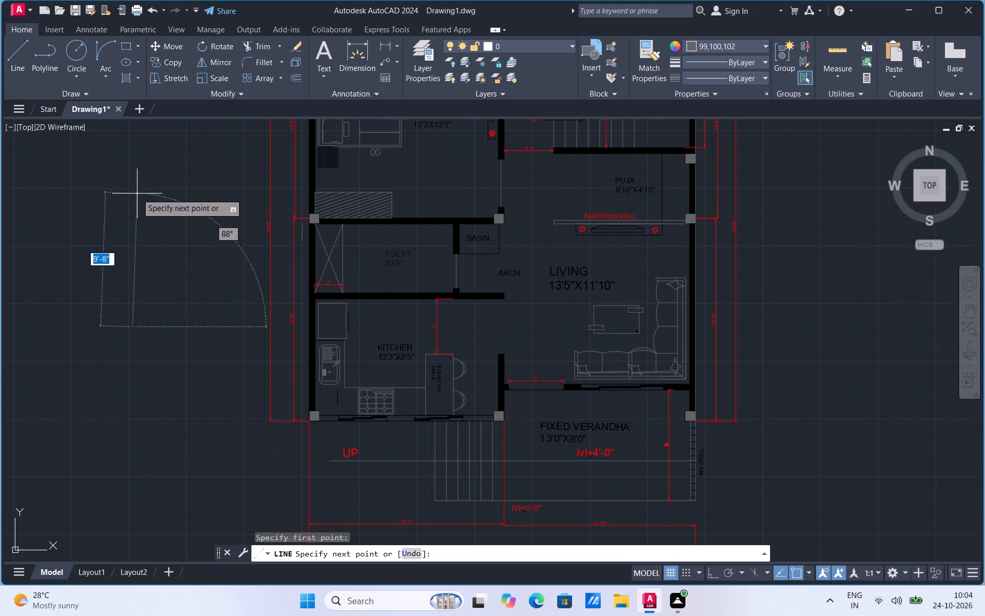
left_click(131, 178)
Match the new gray reference line onto the KITCHEN, TOILET, LIVING, PUJA, ARCH and BASIN labels.
left_click(651, 72)
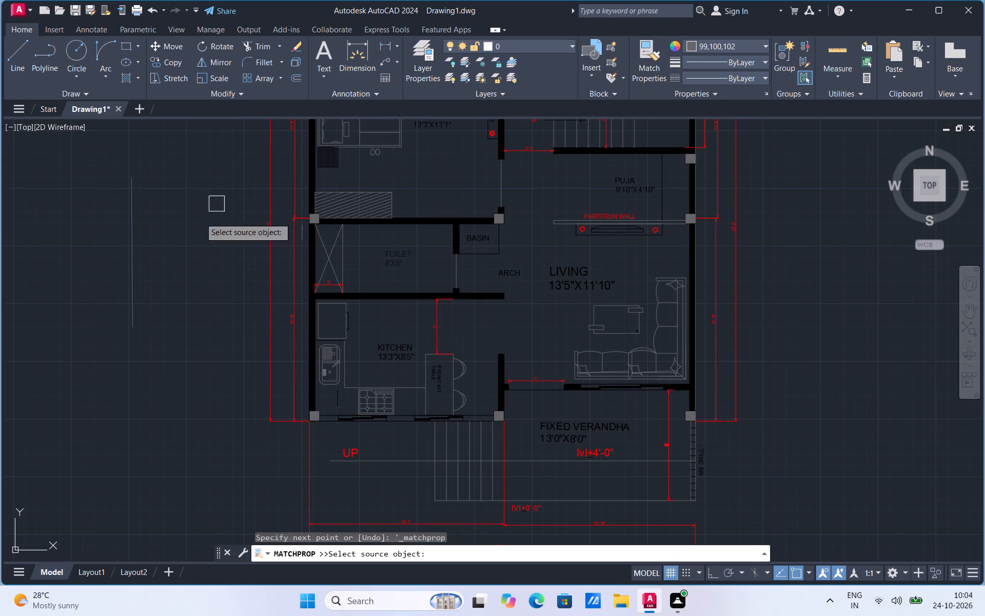
left_click(132, 257)
left_click_drag(382, 359, 382, 349)
left_click(383, 259)
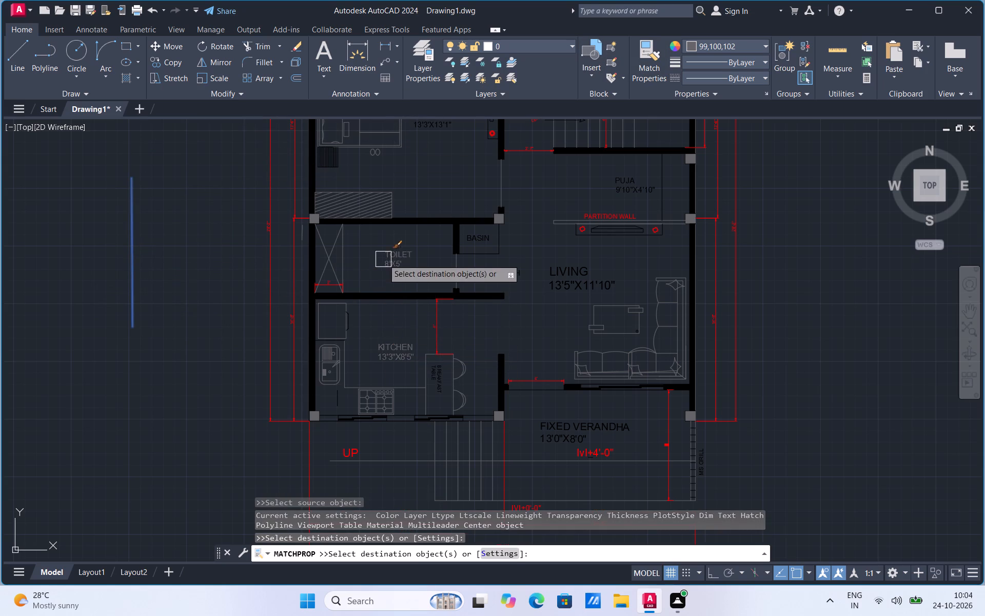
left_click(554, 275)
left_click(611, 188)
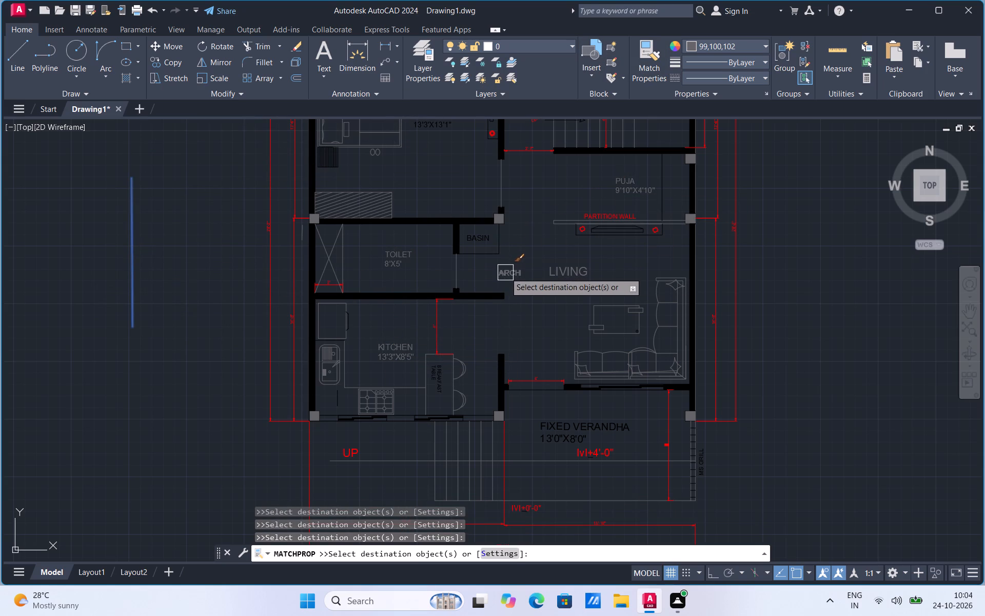
left_click(505, 273)
left_click(477, 236)
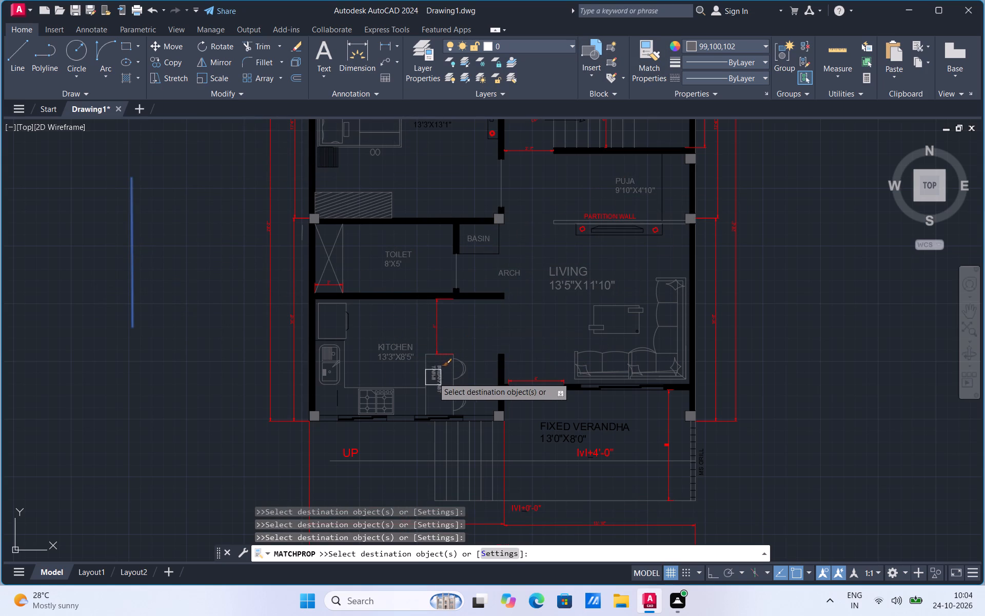
Match the gray reference line onto the BREAKFAST TABLE, FIXED VERANDHA and BEDROOM labels.
left_click(433, 377)
left_click(580, 426)
scroll(536, 476, "down", 1)
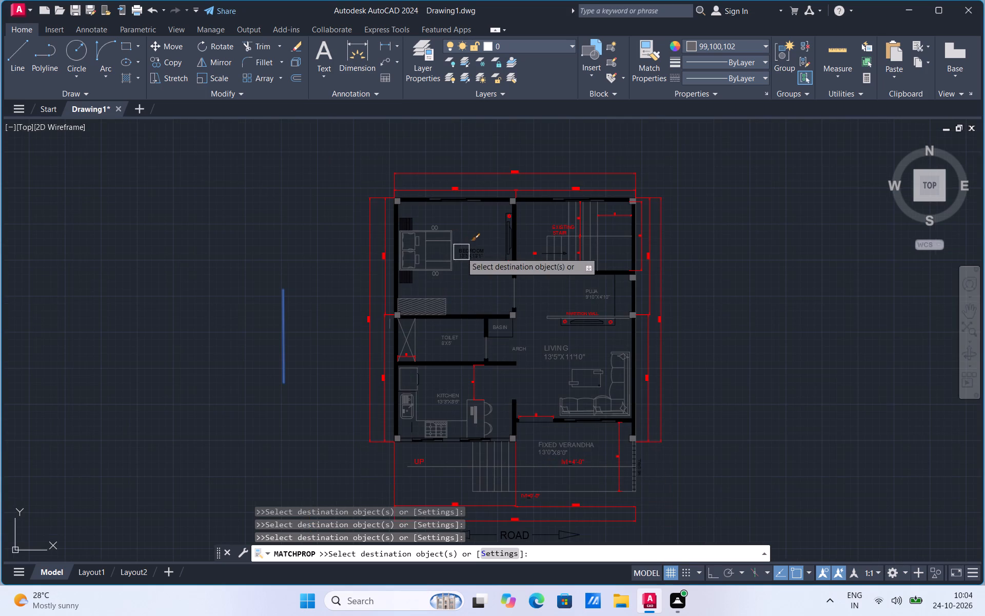
left_click(462, 252)
scroll(609, 290, "up", 1)
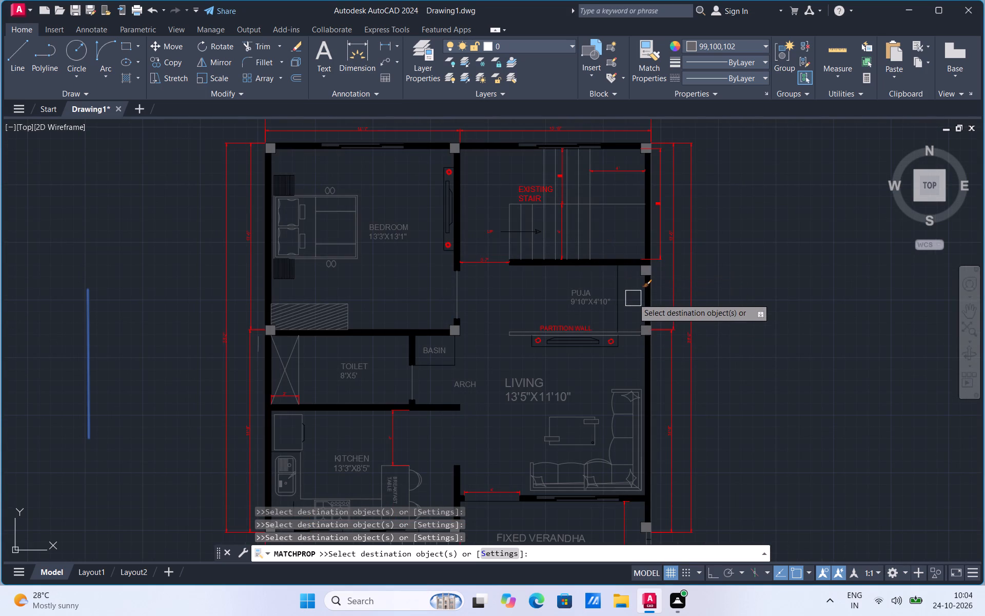
scroll(635, 305, "up", 1)
key("Escape")
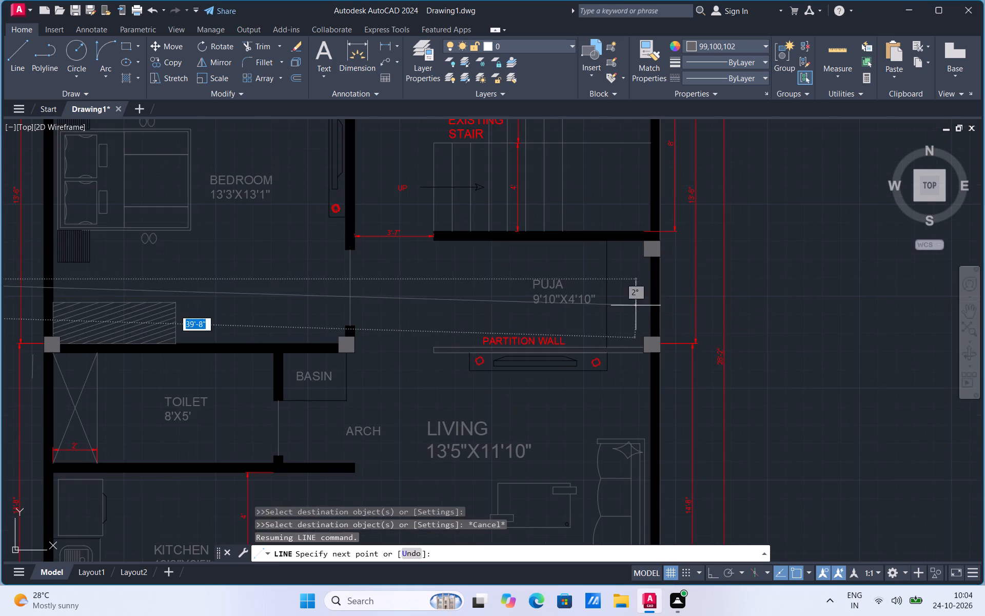
Hatch the narrow strip at the east end of the PUJA area with a solid ByLayer fill.
key("Escape")
left_click(139, 78)
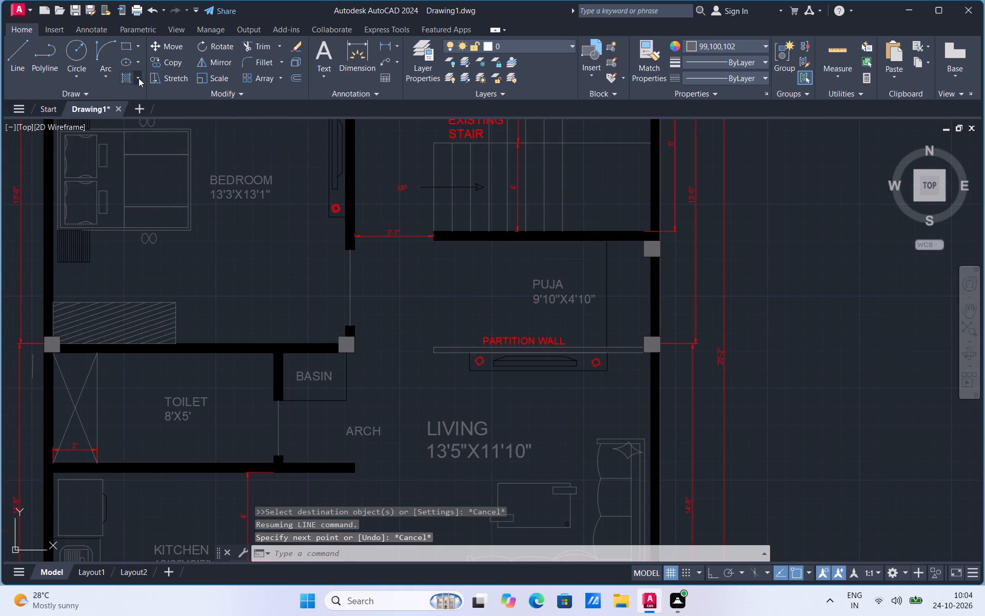
left_click(129, 95)
left_click(618, 286)
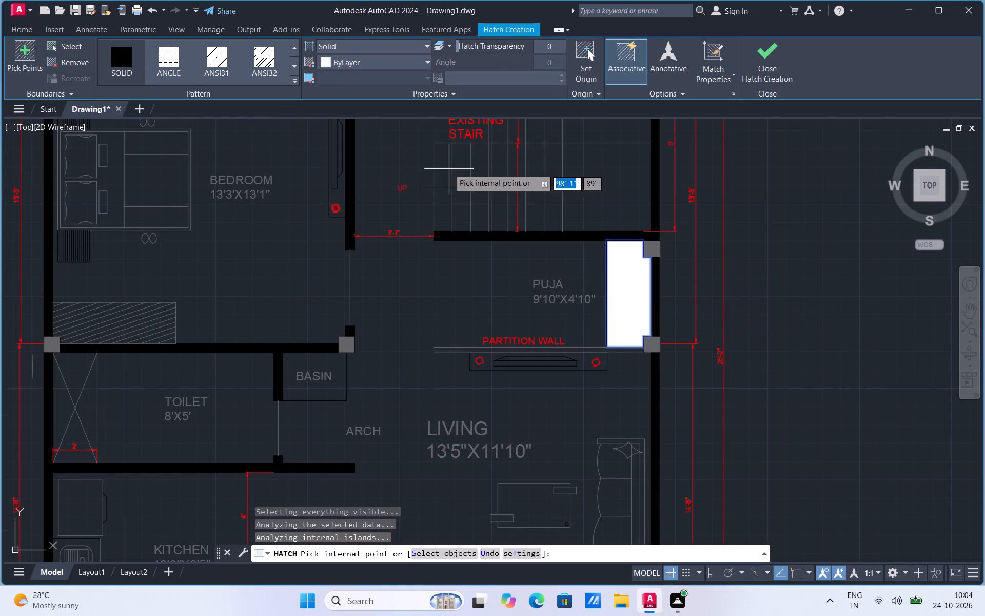
key("Escape")
Set the current colour to 248,215,49 and draw a near-vertical reference line east of the plan.
left_click(693, 43)
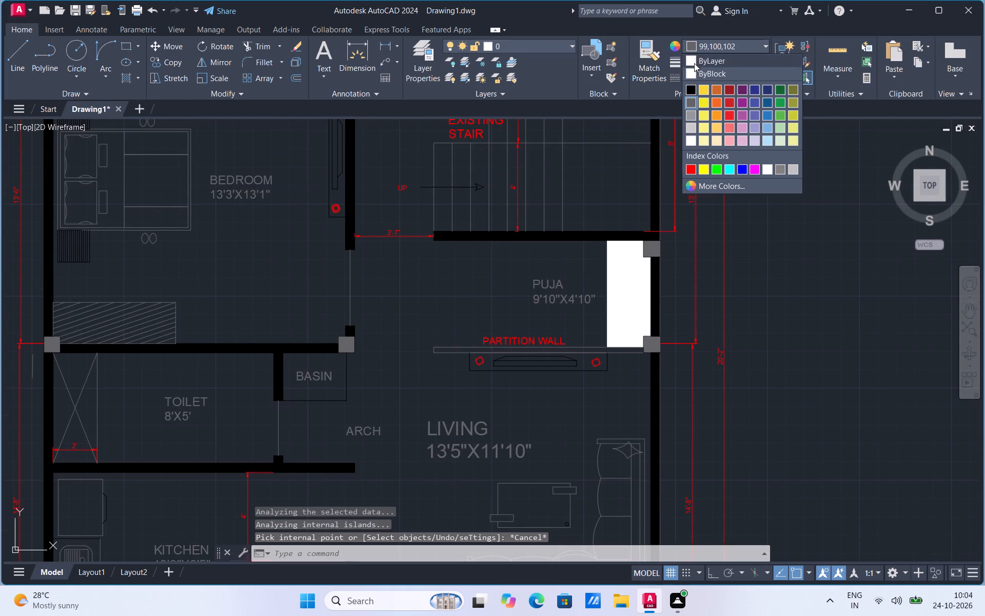
left_click(702, 92)
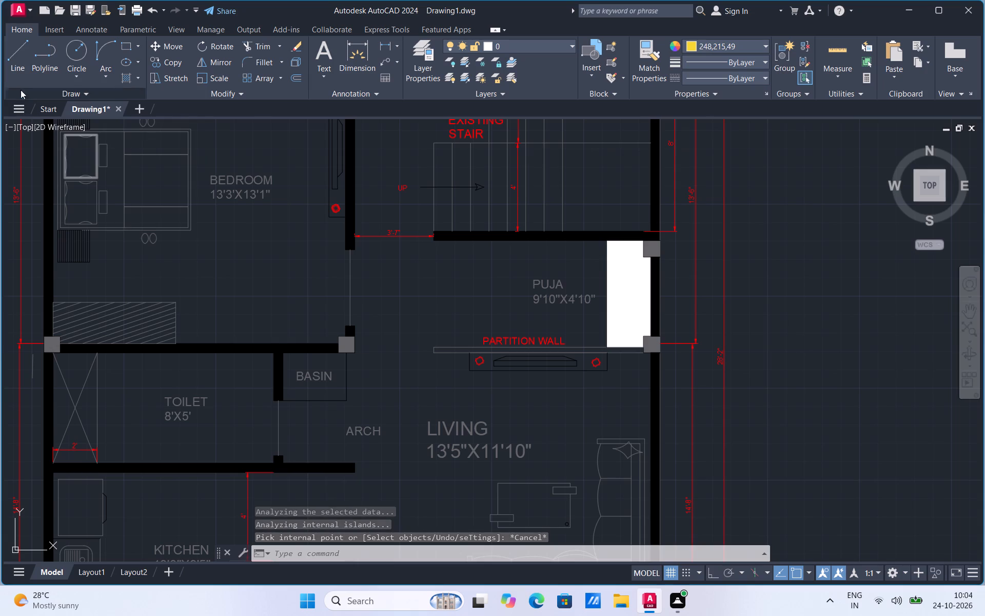
left_click_drag(16, 65, 24, 69)
left_click_drag(820, 344, 819, 300)
left_click(804, 197)
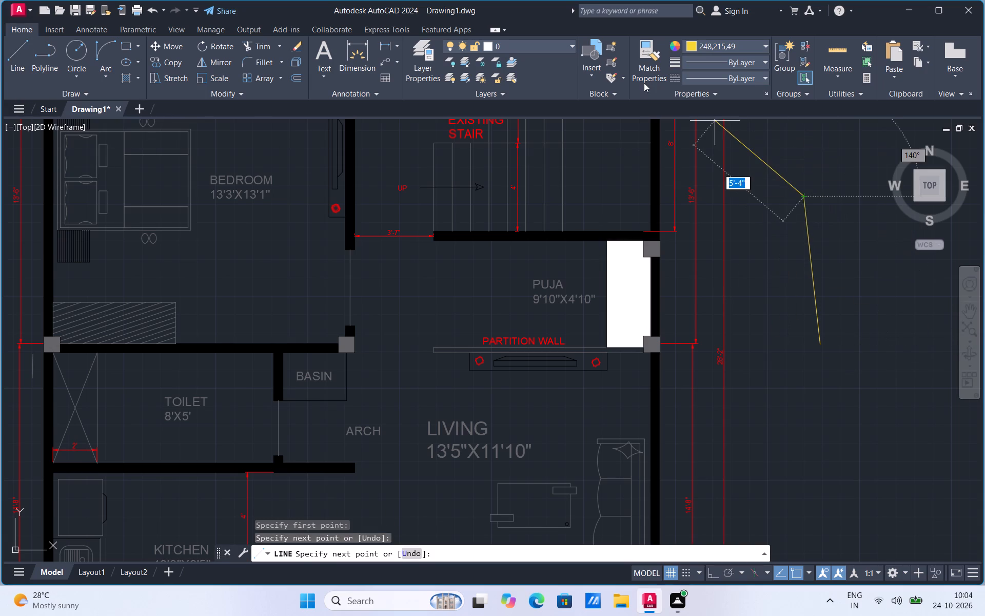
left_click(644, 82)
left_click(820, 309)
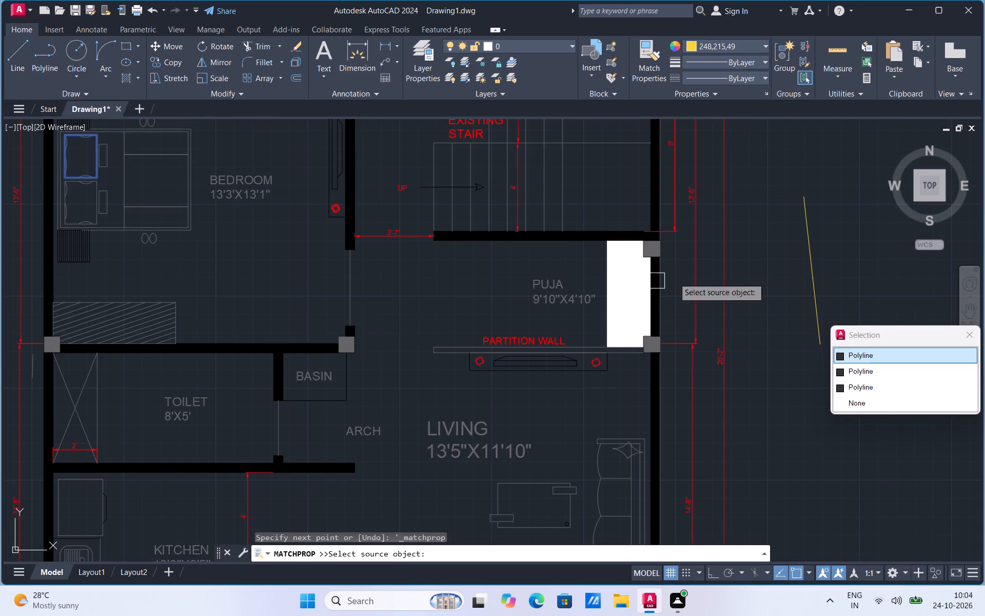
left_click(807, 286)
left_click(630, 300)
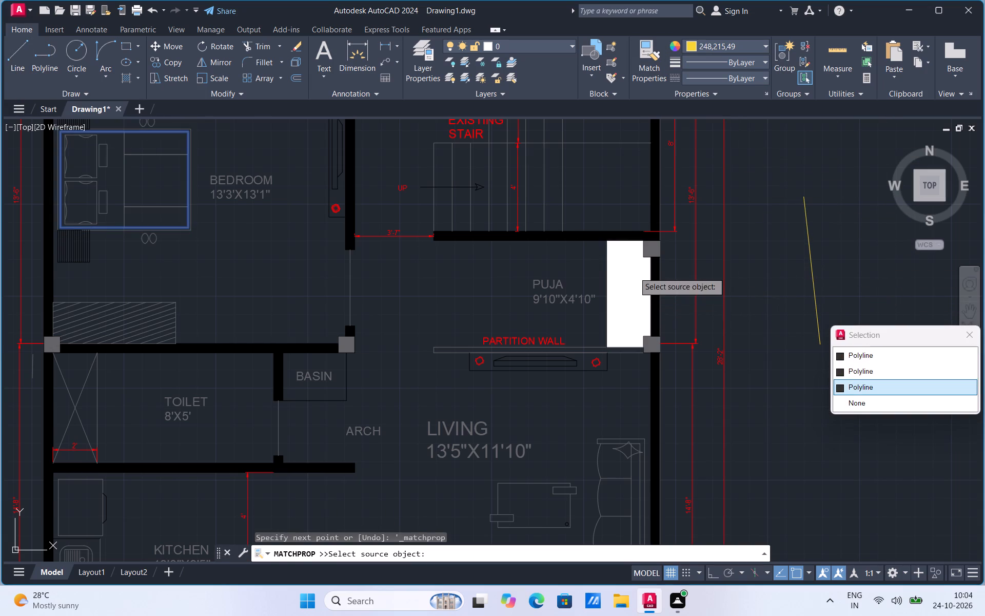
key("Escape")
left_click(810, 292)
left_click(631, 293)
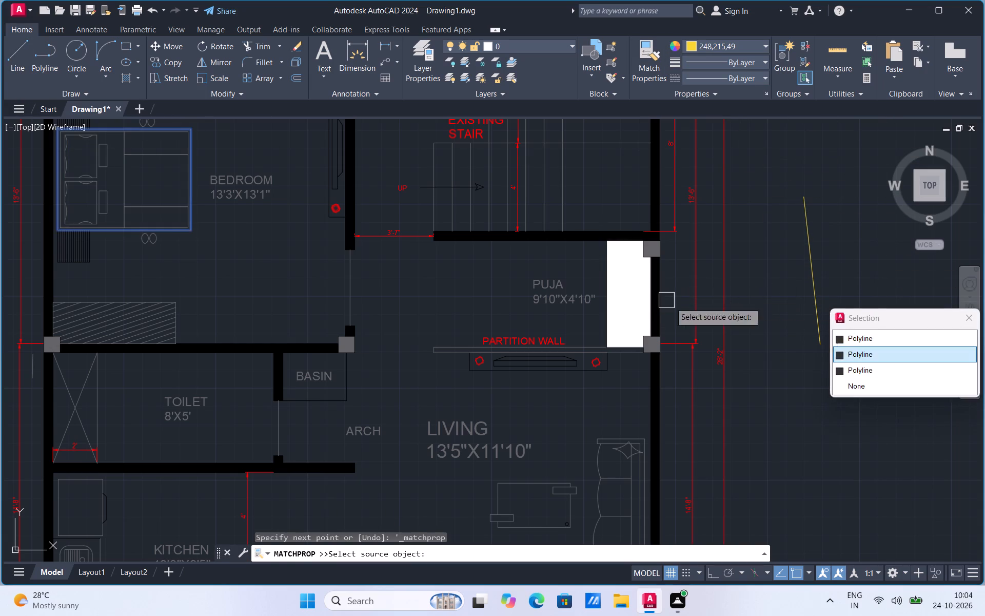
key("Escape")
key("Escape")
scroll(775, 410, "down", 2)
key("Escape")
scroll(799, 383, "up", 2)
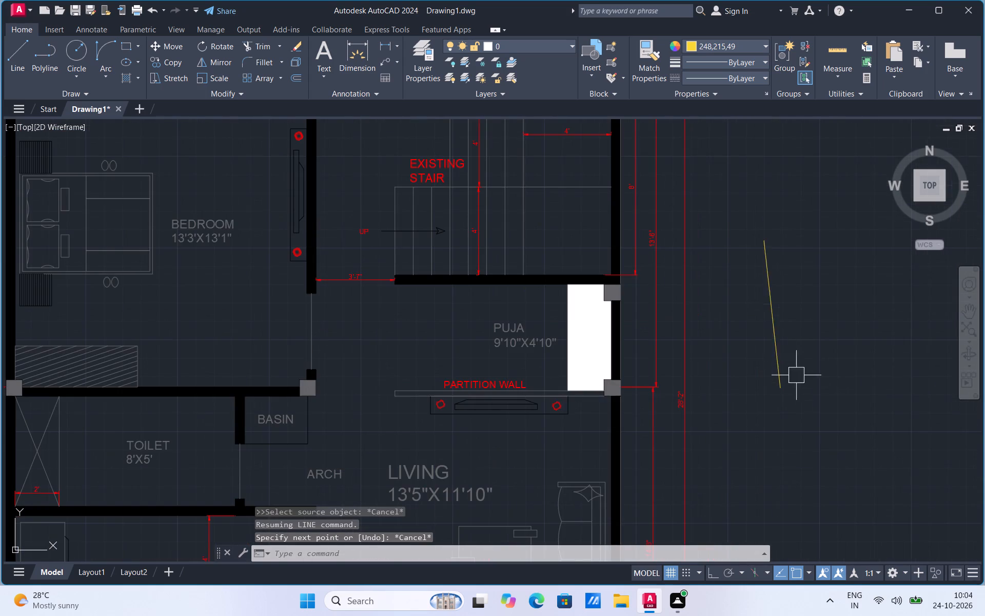
Match the yellow reference line's properties onto the solid hatch in the PUJA area.
left_click(654, 86)
left_click(653, 68)
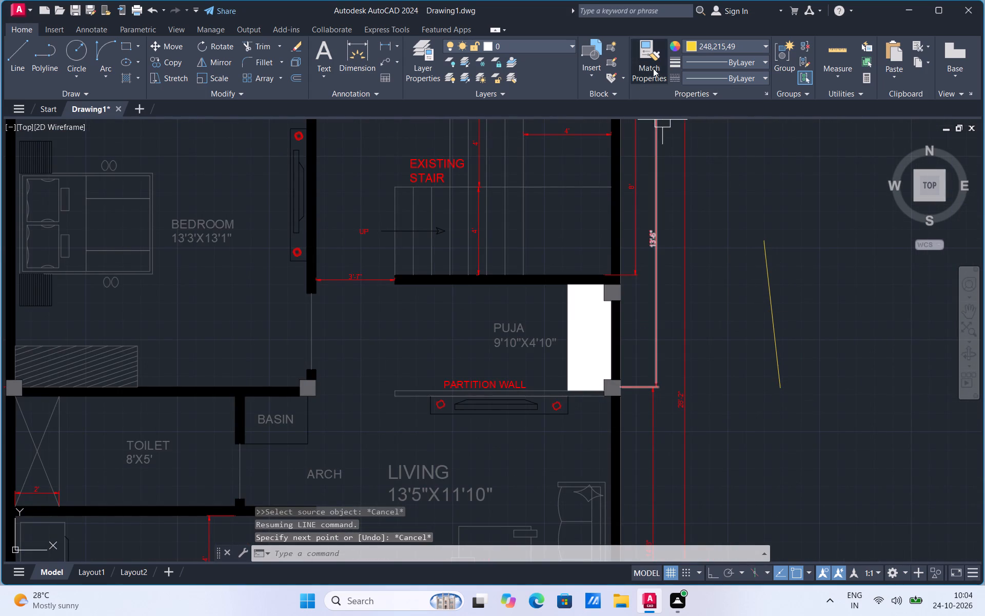
left_click(775, 296)
left_click(598, 339)
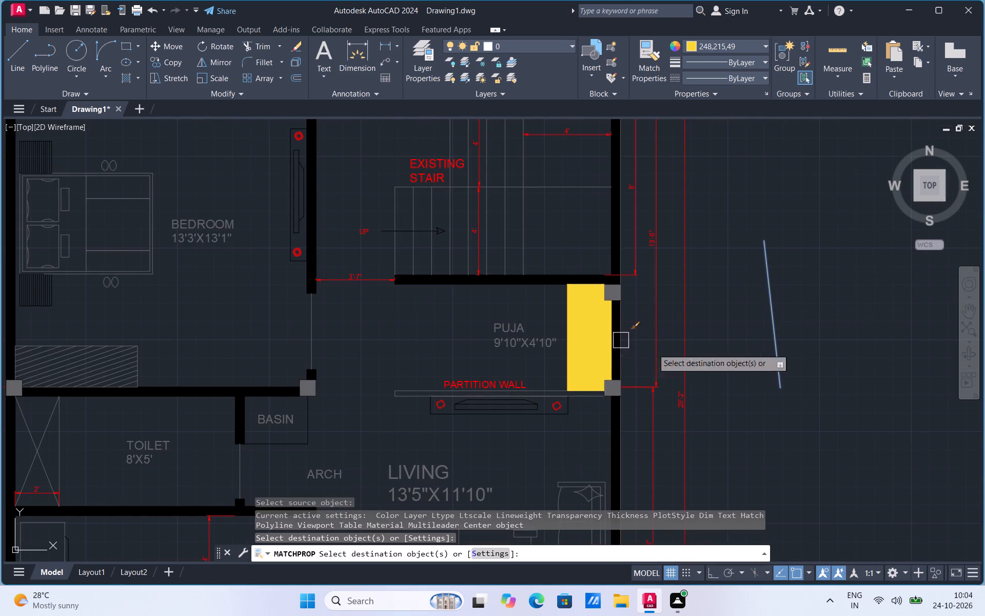
key("Escape")
Delete the yellow reference line east of the plan and the gray reference line west of it.
scroll(770, 400, "down", 2)
left_click(780, 386)
key("Delete")
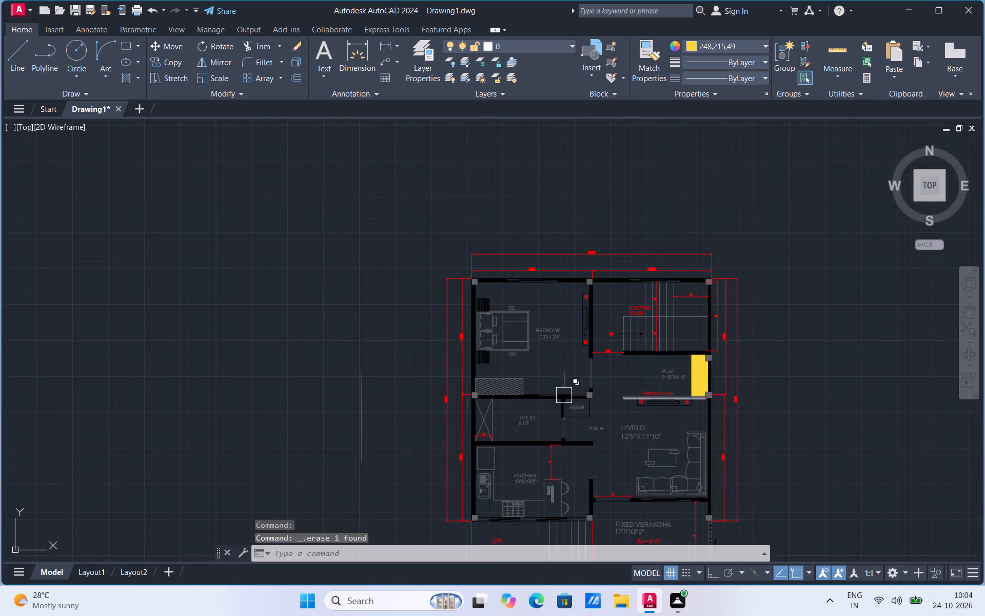
left_click(366, 437)
key("Delete")
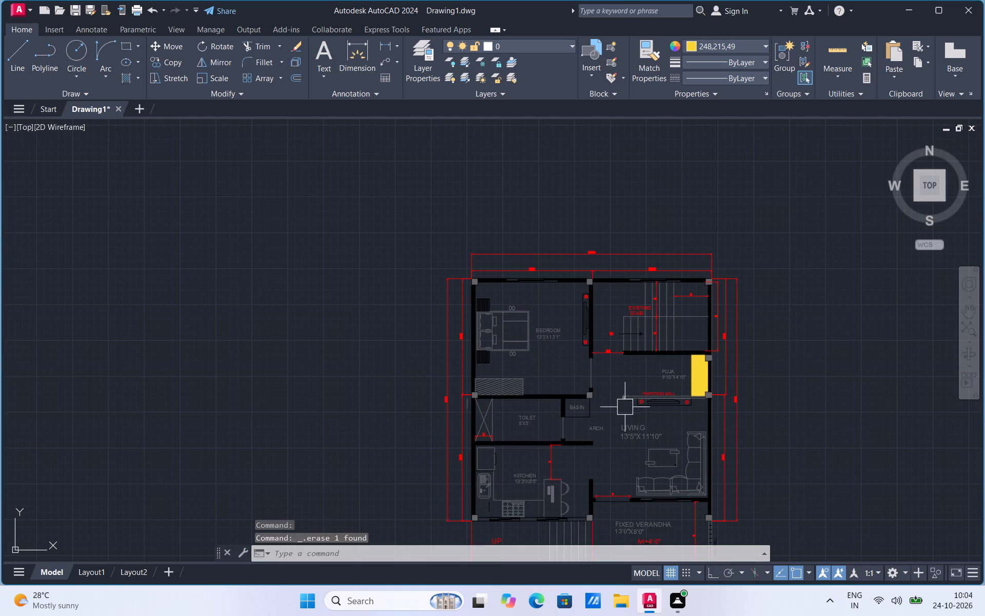
Set the current colour to 114,116,48 and draw a near-vertical reference line about 10'-10" long west of the plan.
scroll(699, 483, "up", 1)
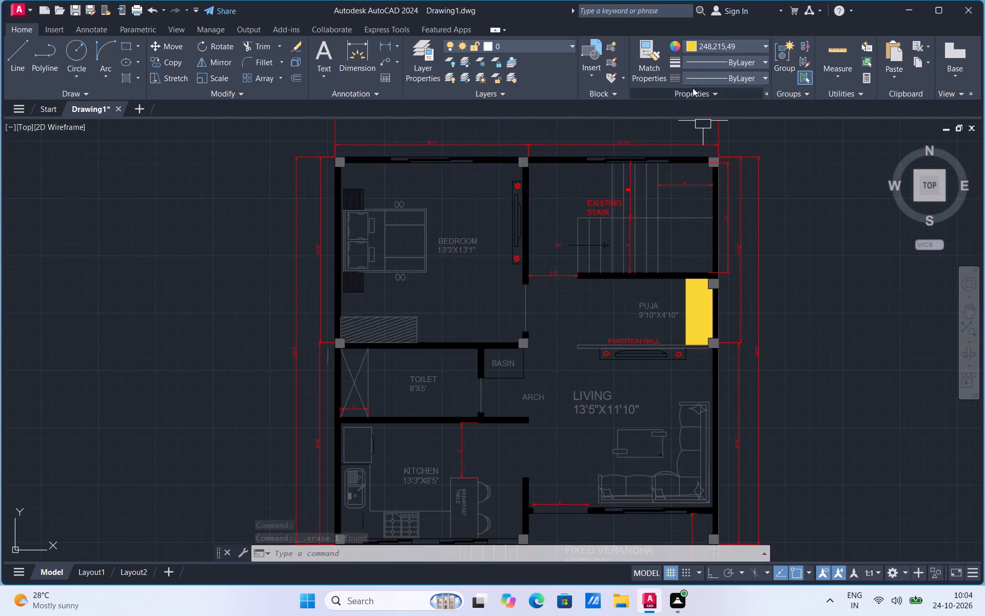
left_click(692, 48)
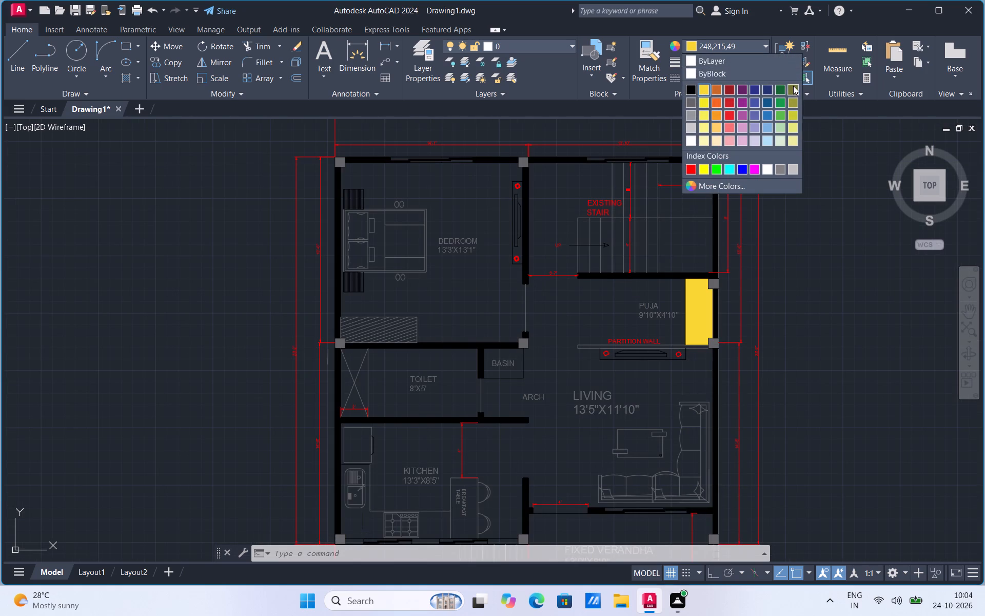
left_click(793, 86)
left_click(27, 73)
left_click_drag(165, 397, 166, 378)
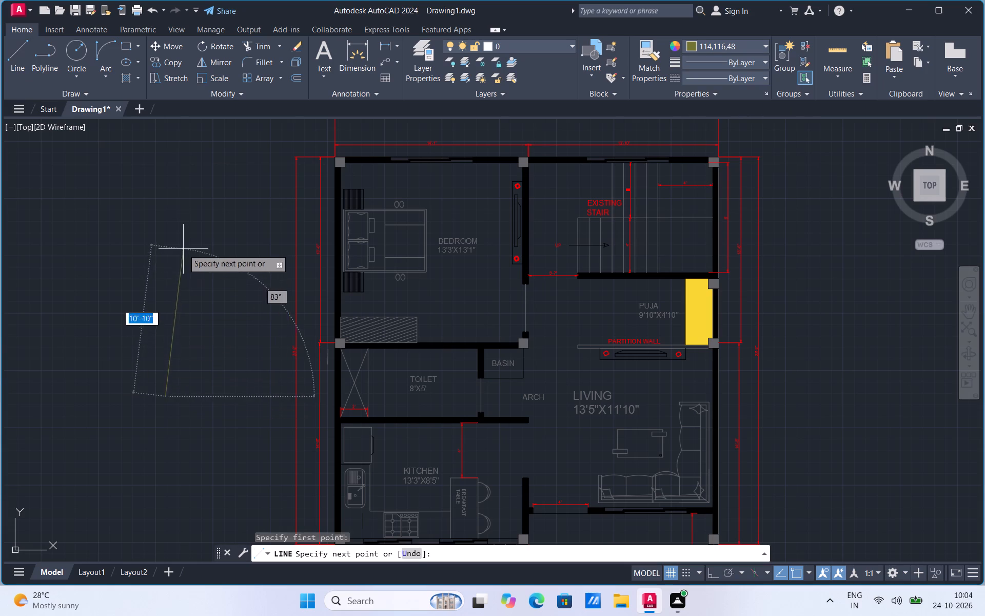
left_click(183, 247)
Match the olive reference line's properties onto the L-shaped sofa in the LIVING room.
left_click(648, 65)
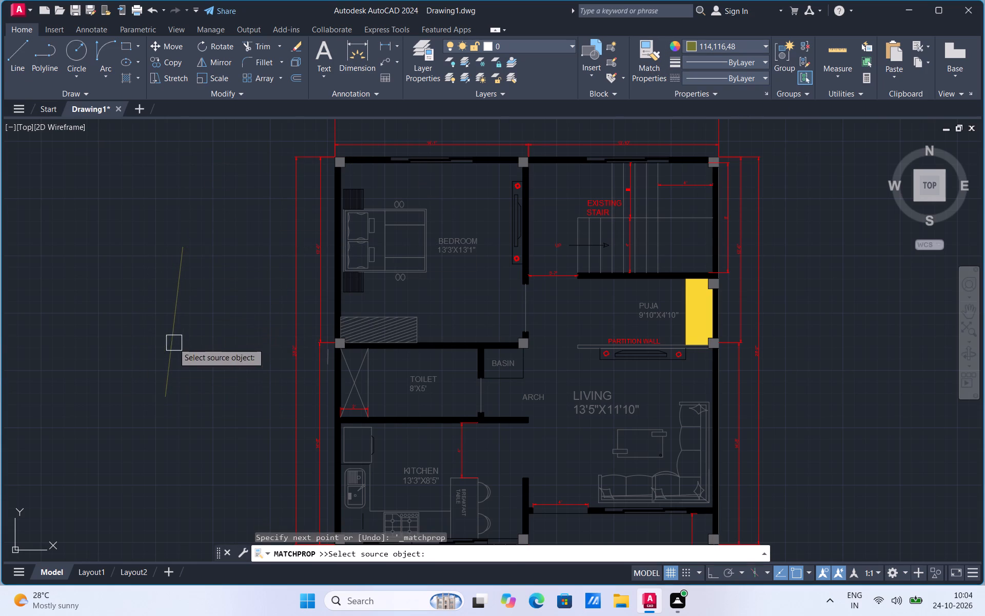
left_click(172, 343)
left_click(672, 479)
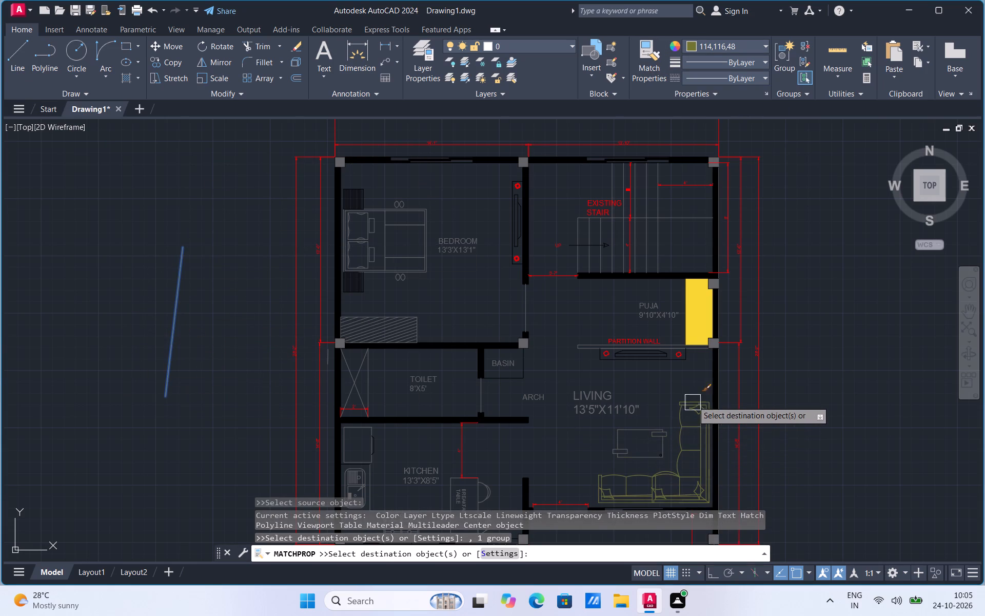
scroll(698, 384, "down", 2)
scroll(734, 462, "up", 1)
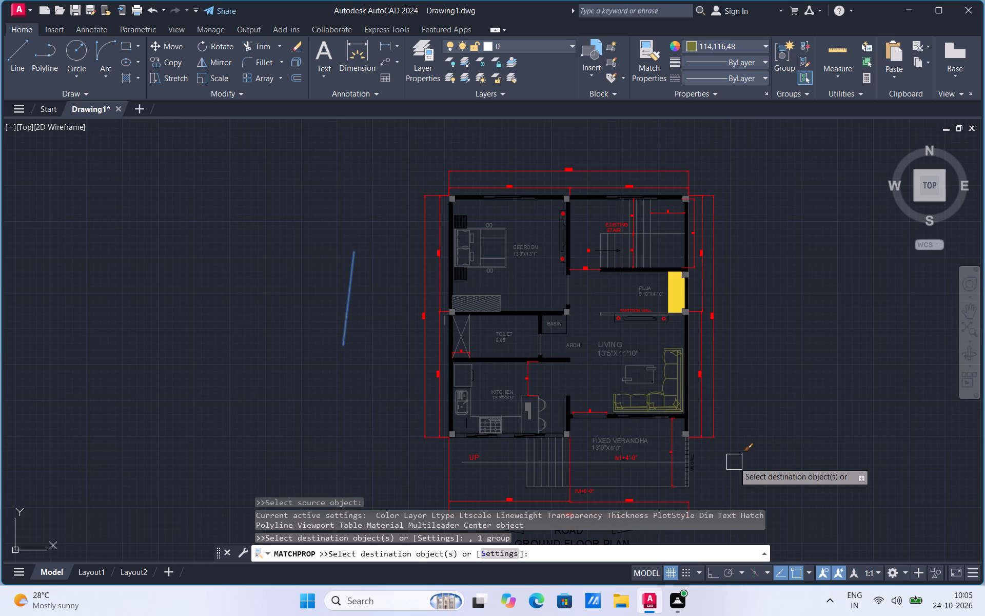
key("Escape")
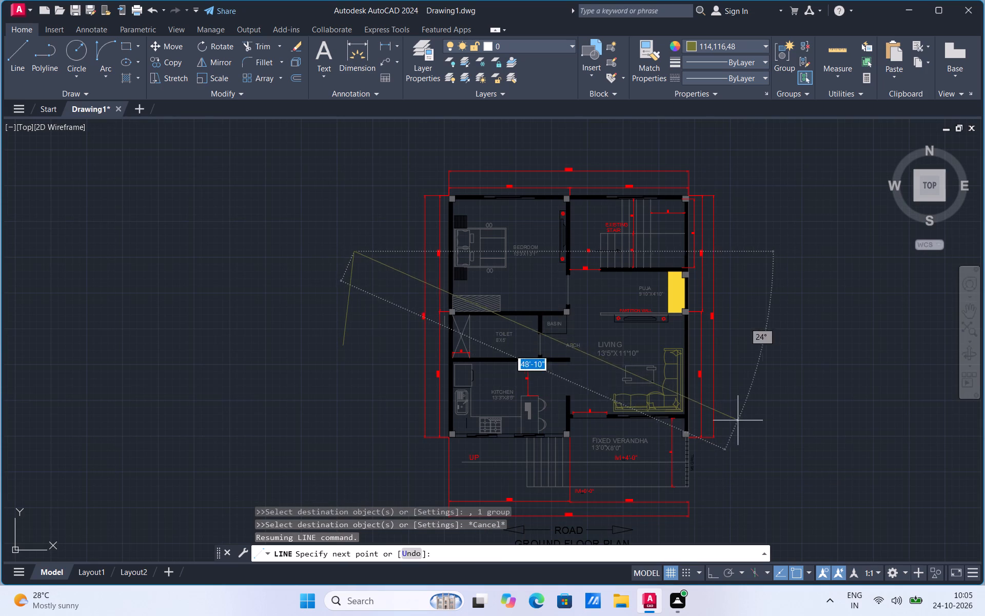
key("Escape")
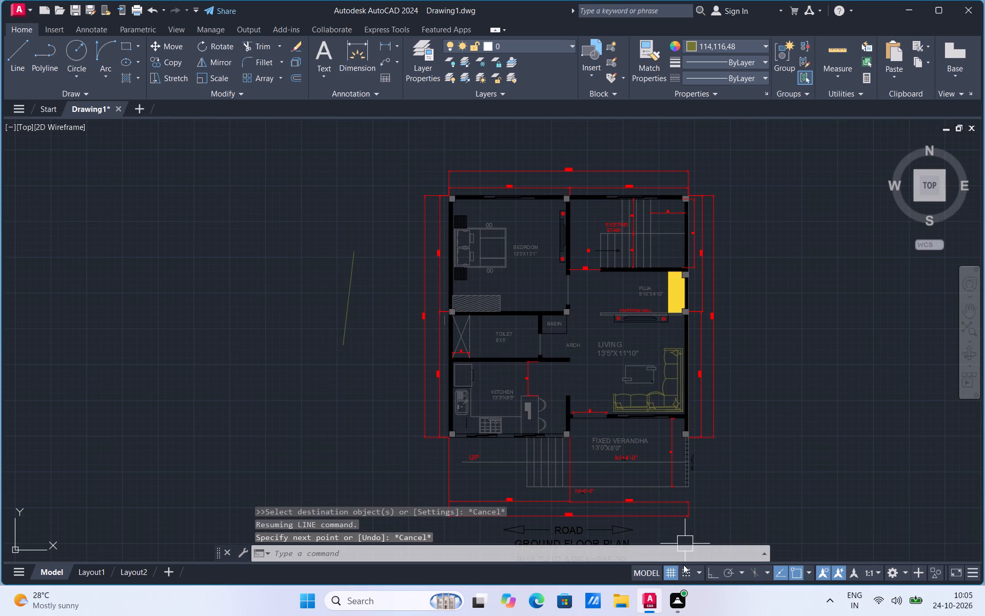
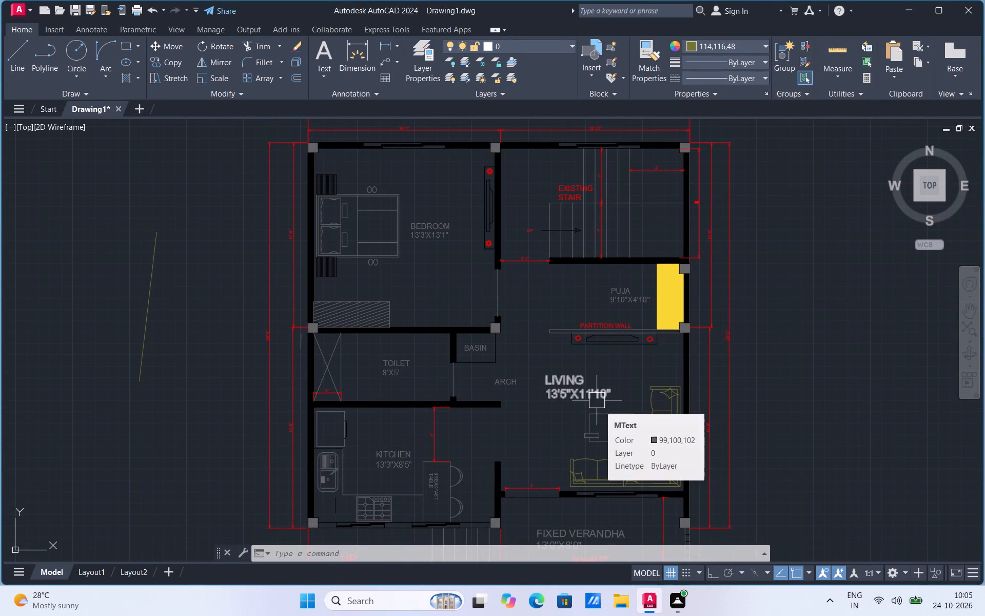
Rotate the ARCH label 90 degrees so it reads vertically, with ortho mode on.
left_click(516, 386)
right_click(516, 386)
left_click(548, 208)
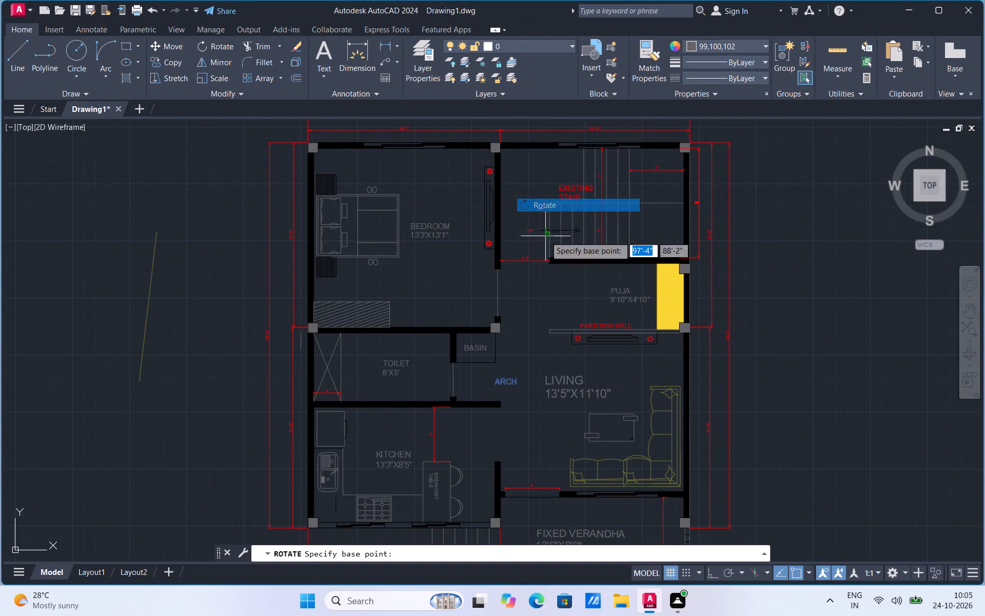
left_click(516, 370)
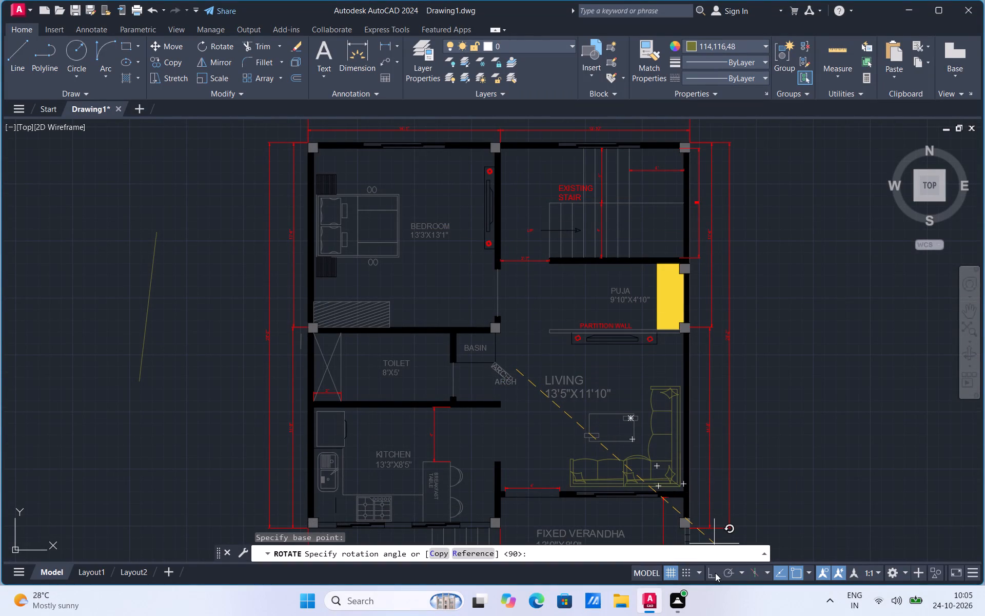
left_click(715, 573)
left_click(478, 300)
Copy the vertical ARCH label westward into the opening between the BASIN and the kitchen wall.
left_click(523, 380)
right_click(523, 380)
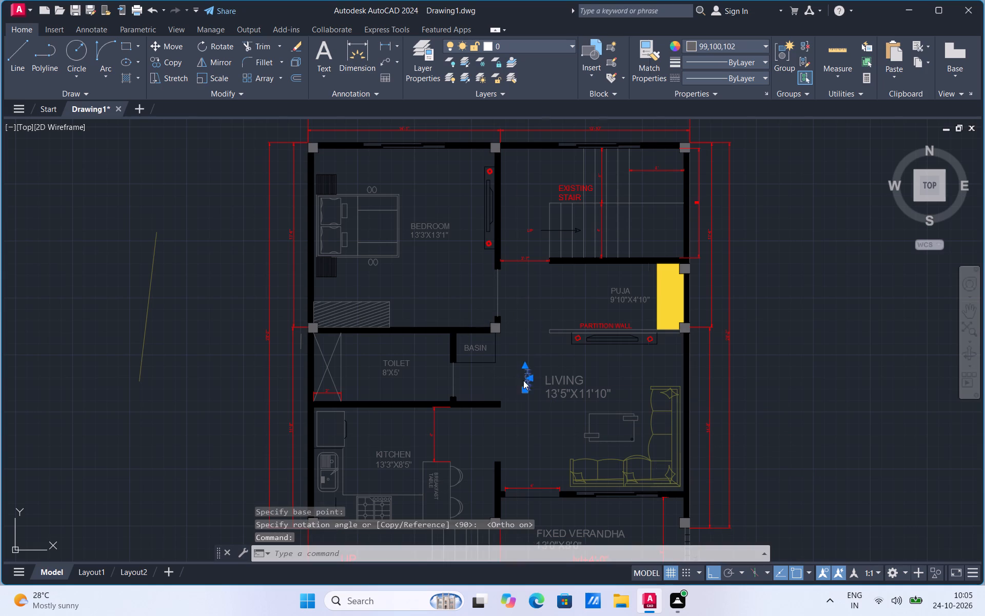
left_click_drag(550, 163, 551, 171)
left_click(527, 368)
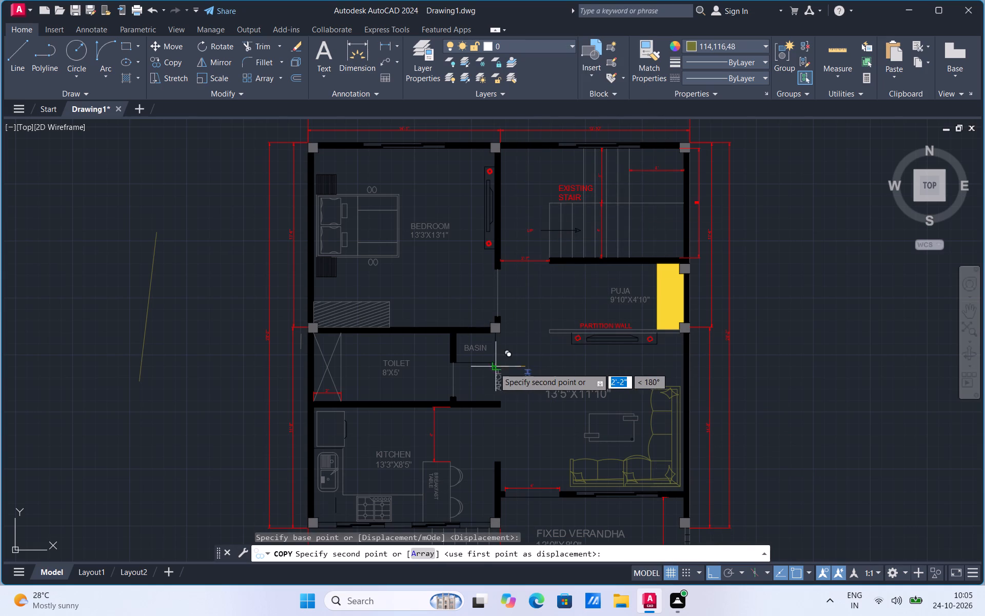
left_click(491, 368)
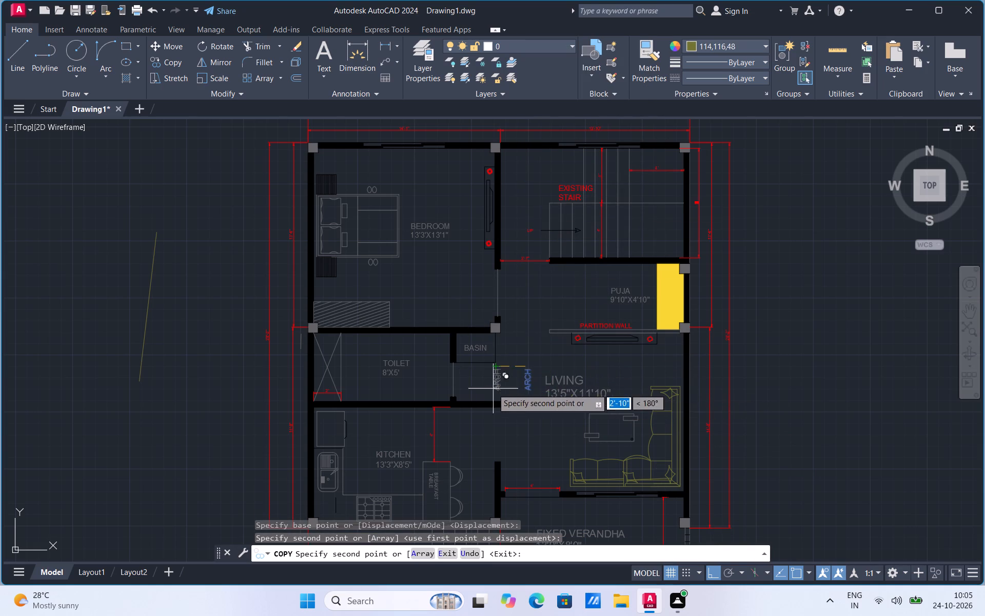
key("Delete")
left_click(527, 378)
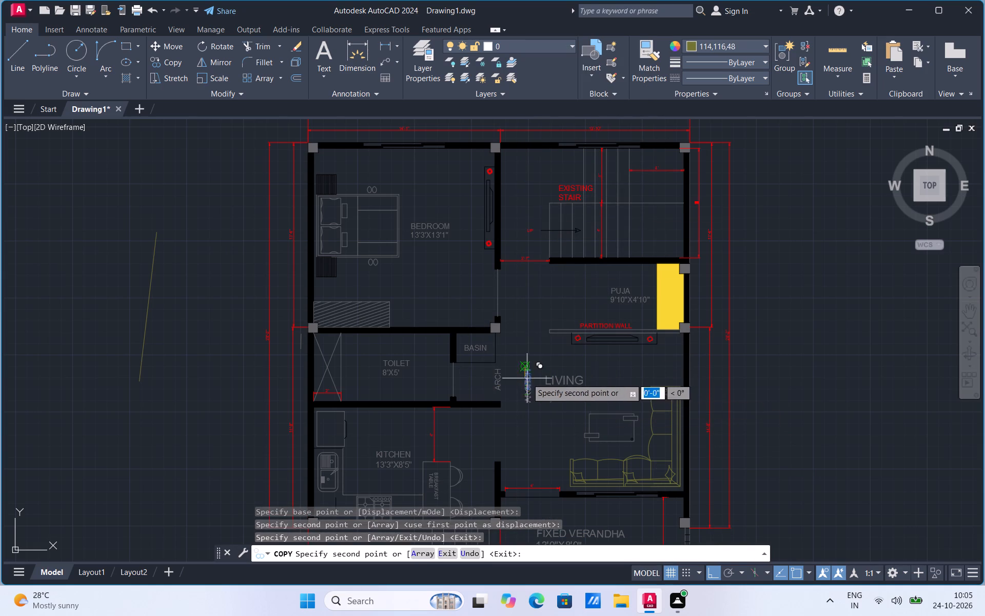
key("Delete")
key("Escape")
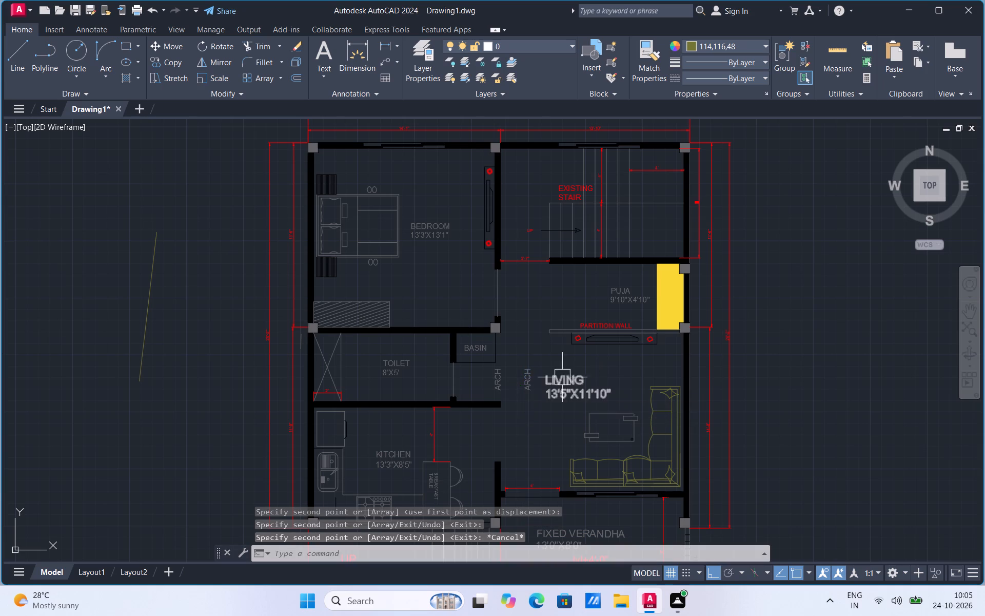
Erase the two overlapping ARCH labels beside the LIVING text, keeping the copy in the opening.
left_click(531, 381)
key("Delete")
left_click(530, 378)
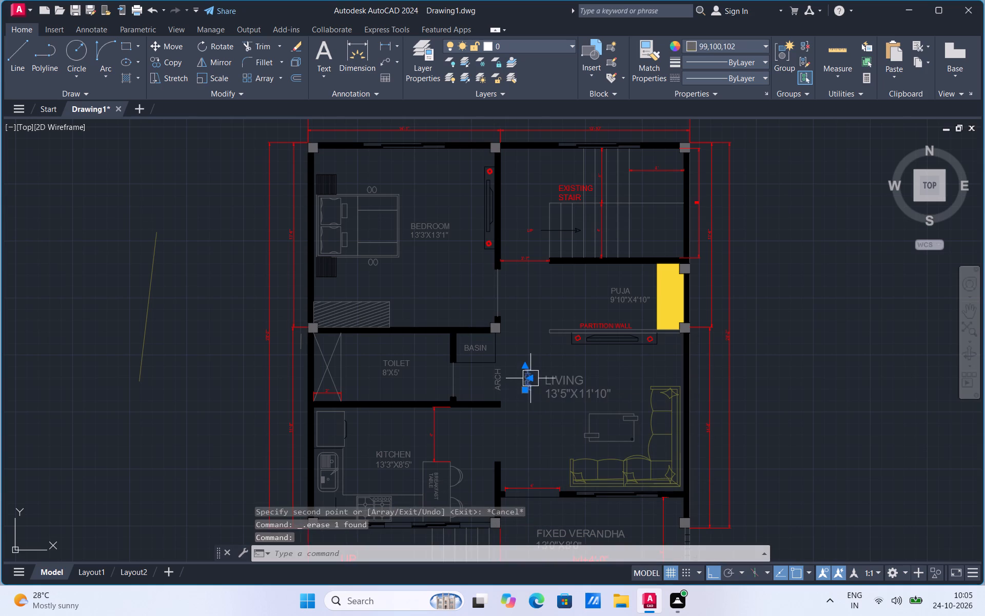
key("Delete")
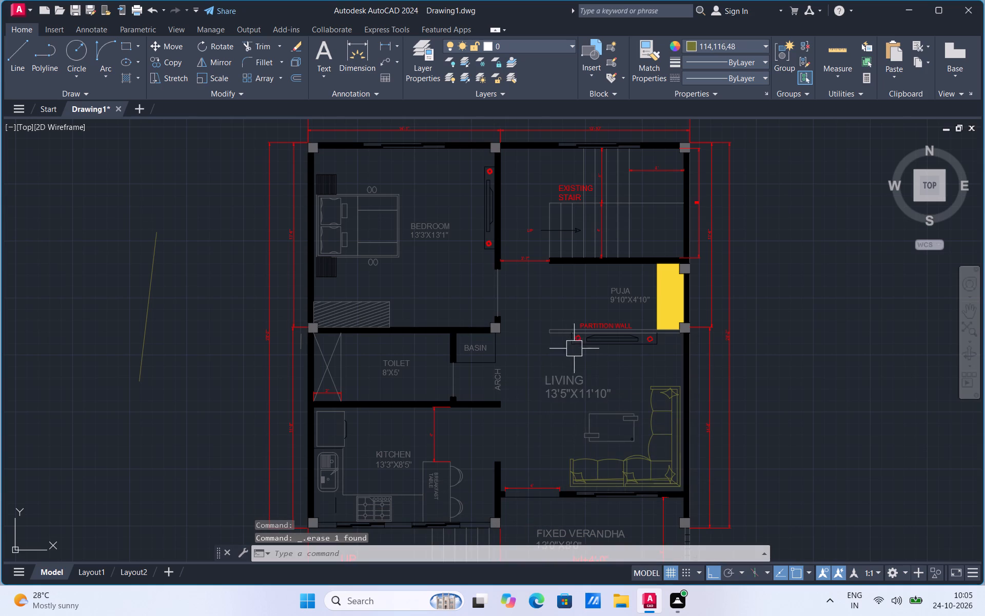
Set the current colour to 147,149,152 and draw a vertical reference line east of the plan.
scroll(558, 321, "down", 2)
scroll(558, 406, "up", 2)
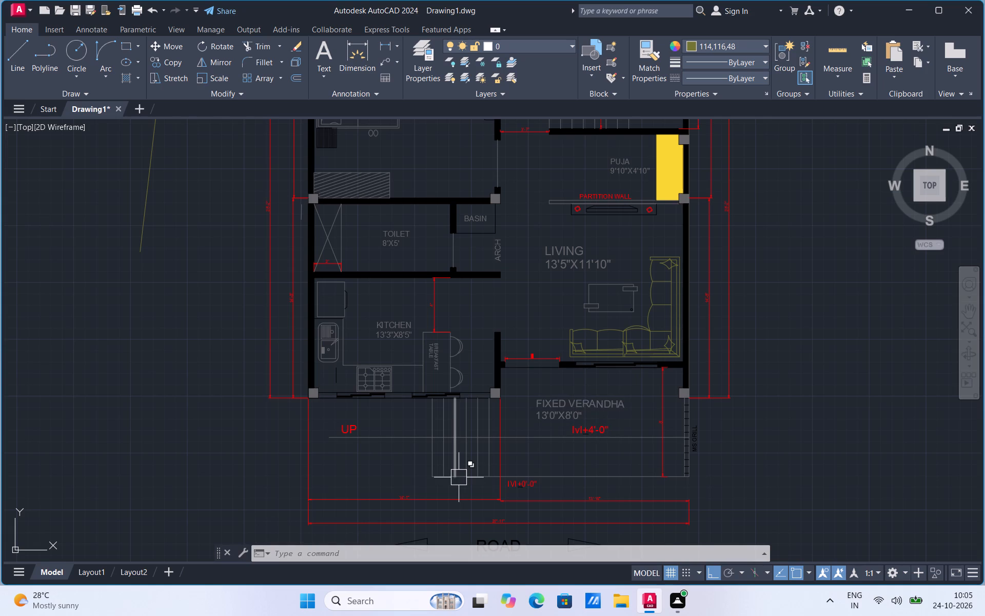
scroll(522, 464, "down", 1)
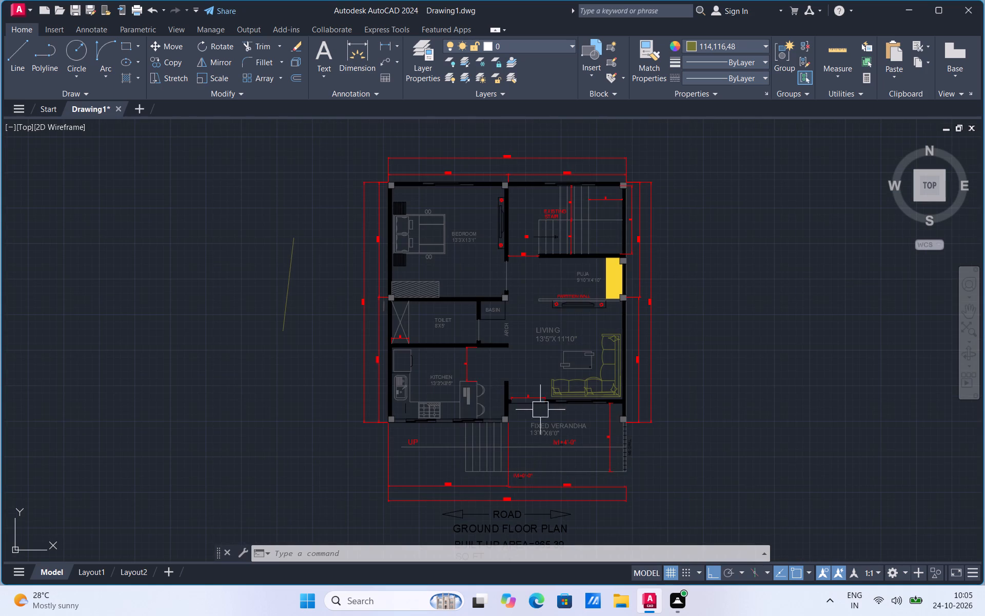
scroll(586, 245, "up", 2)
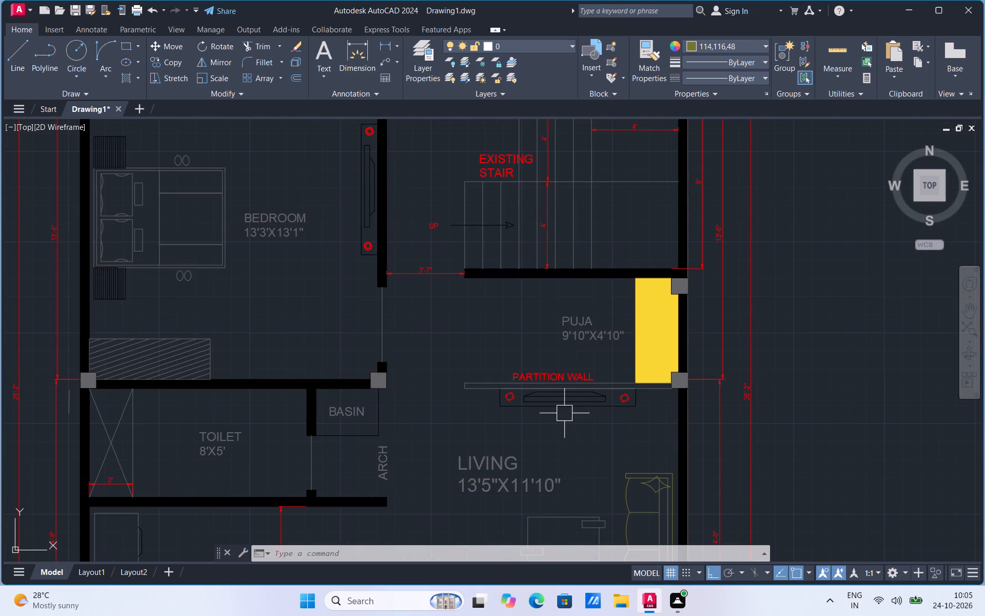
left_click(694, 45)
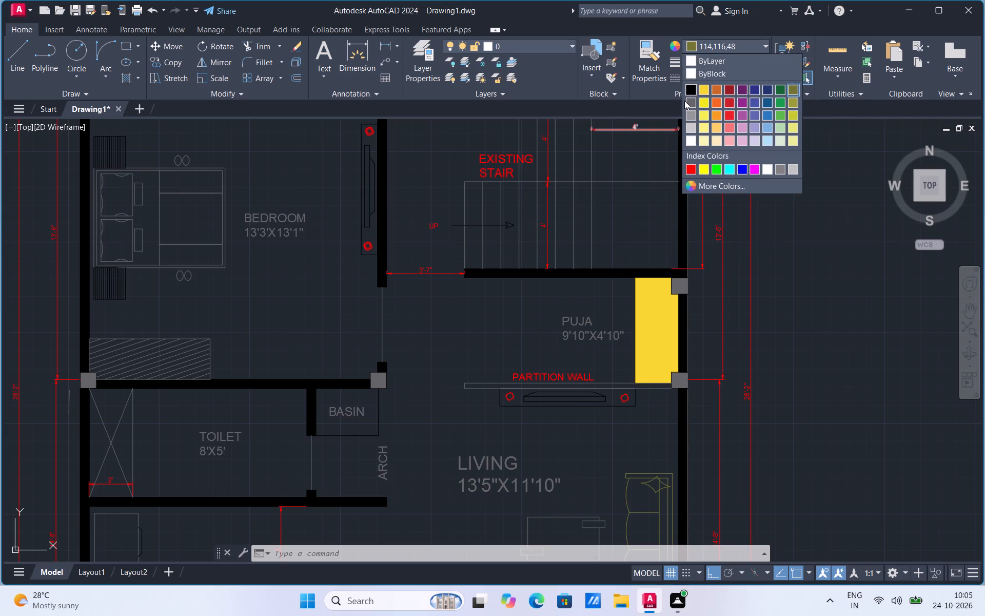
left_click(688, 114)
left_click(26, 65)
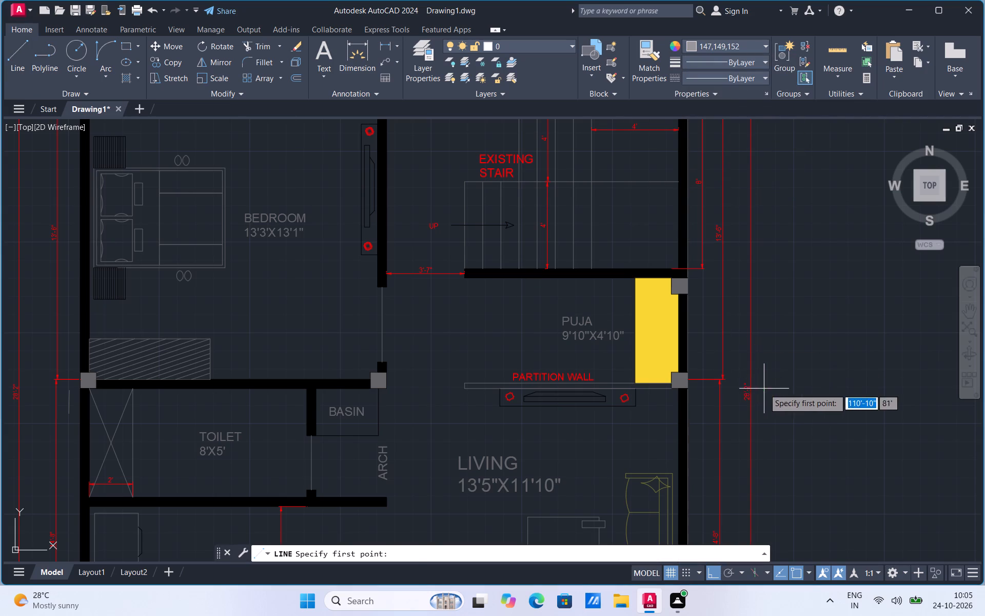
left_click_drag(822, 417, 822, 392)
left_click(813, 230)
Match the new gray reference line's properties onto the outer outline of the TV unit below the PARTITION WALL.
left_click(660, 77)
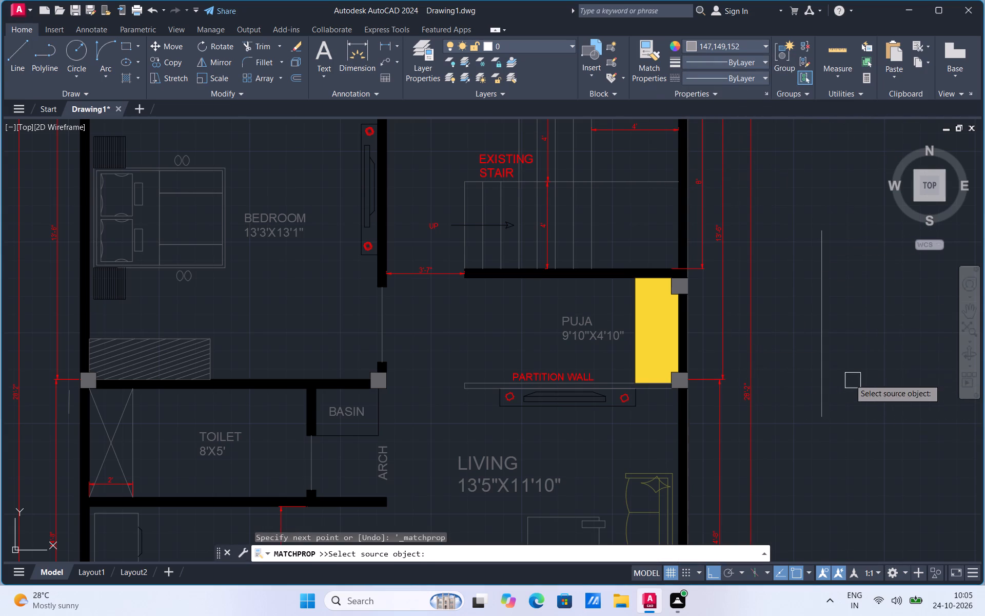
left_click(815, 376)
scroll(555, 415, "up", 1)
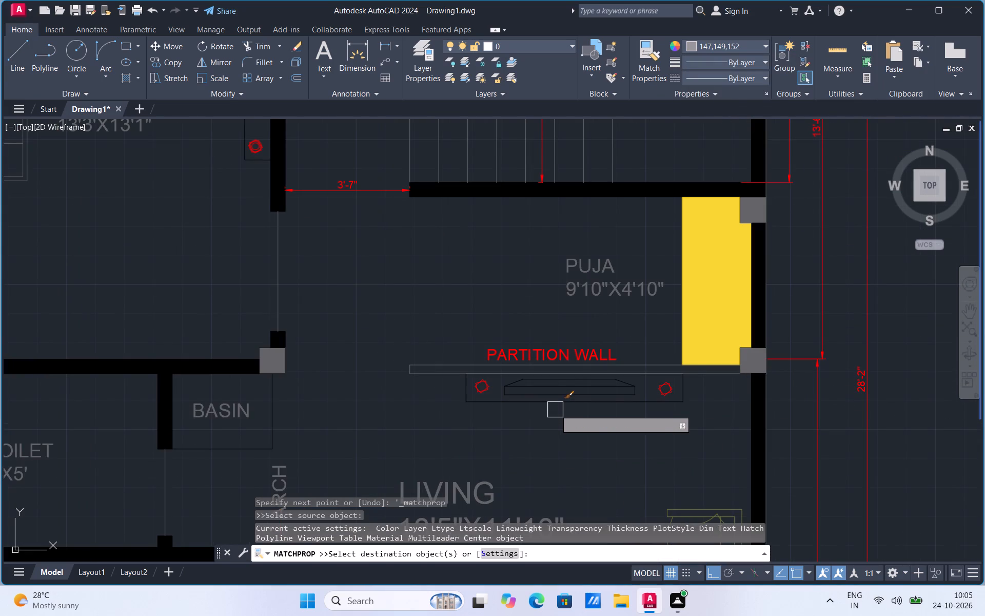
left_click(556, 403)
left_click(464, 389)
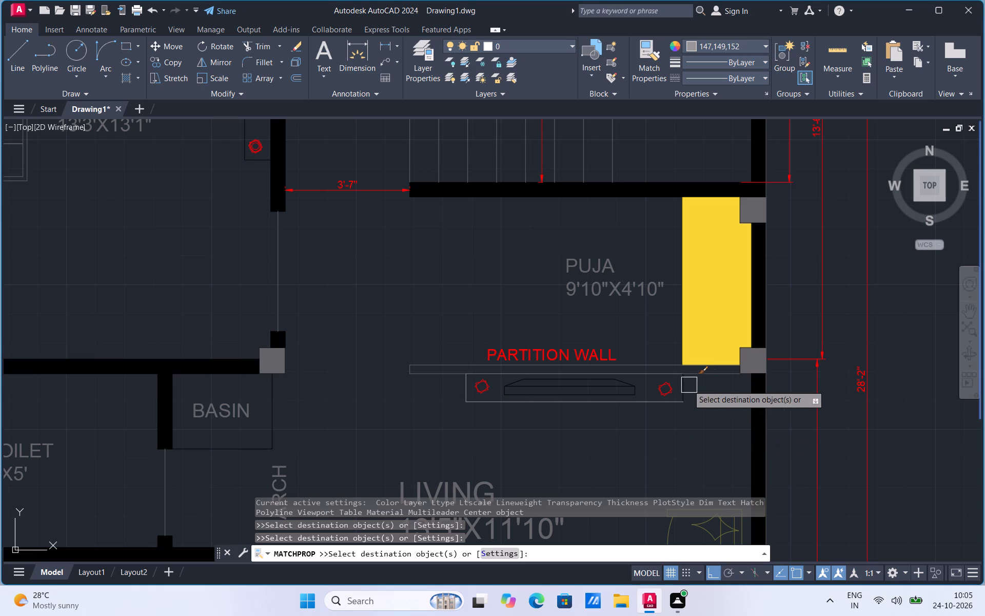
left_click(683, 384)
scroll(614, 458, "down", 1)
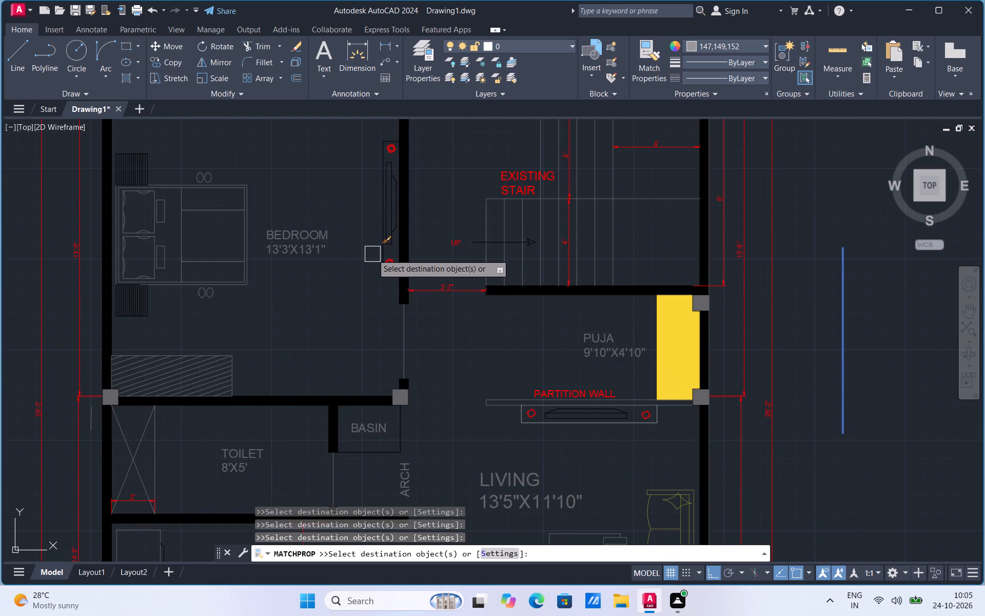
Match the same gray properties onto the outer outline of the BEDROOM TV unit and end the commands.
scroll(372, 254, "up", 2)
left_click_drag(392, 248, 393, 254)
left_click(407, 303)
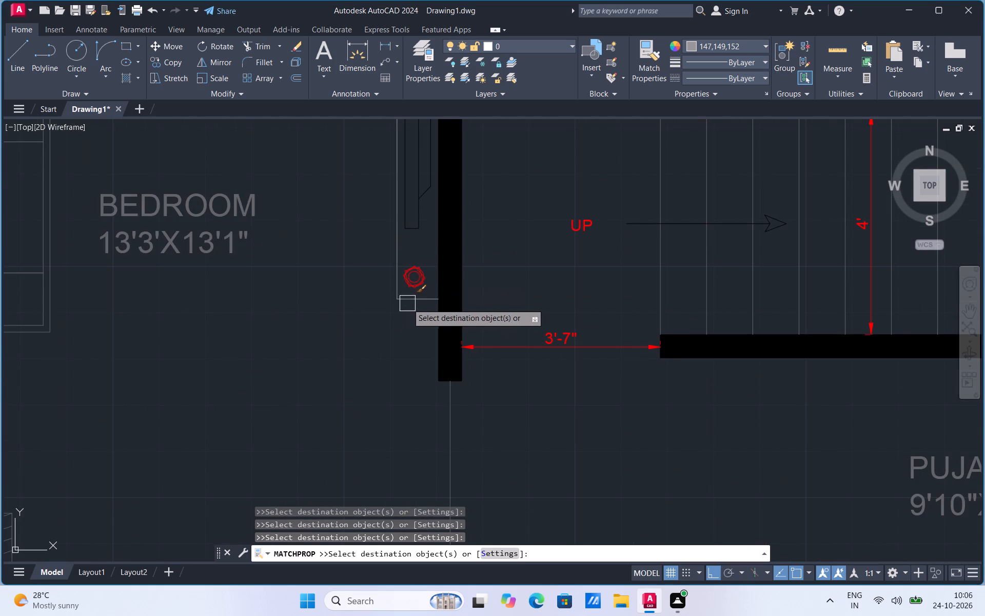
scroll(401, 413, "down", 1)
scroll(404, 136, "up", 1)
left_click_drag(416, 124, 422, 128)
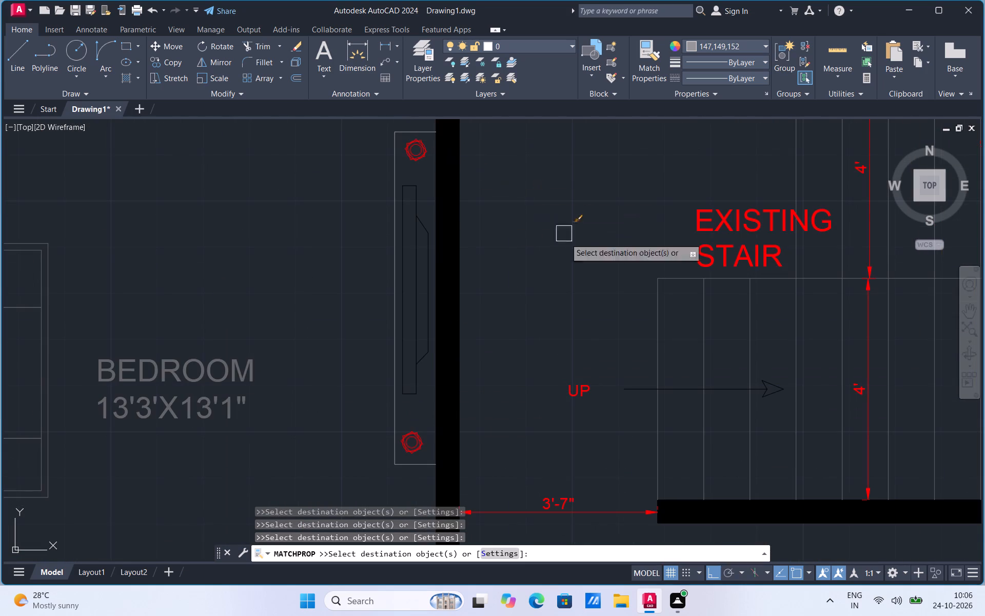
scroll(598, 326, "down", 2)
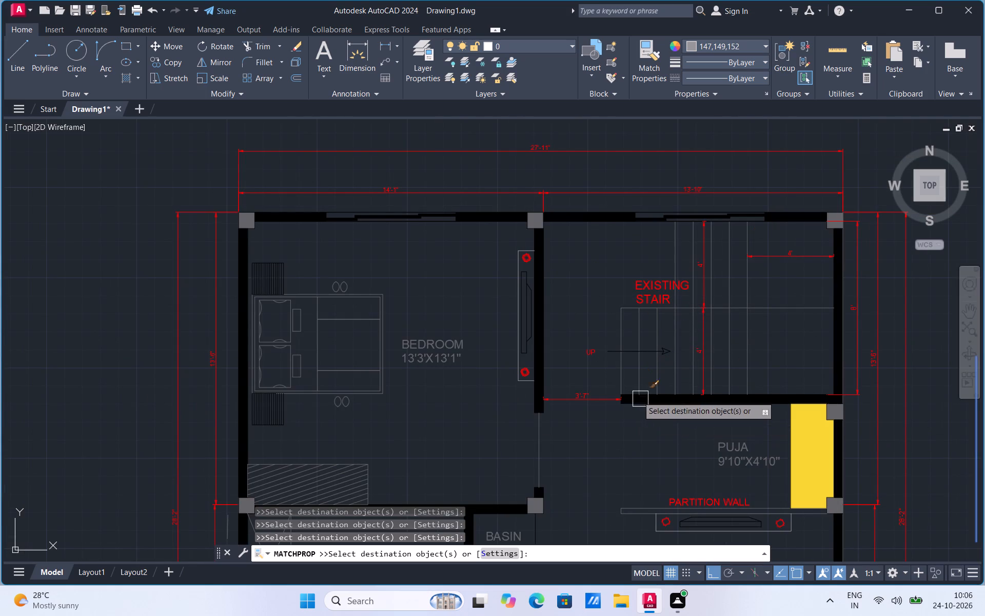
scroll(616, 336, "down", 2)
key("Escape")
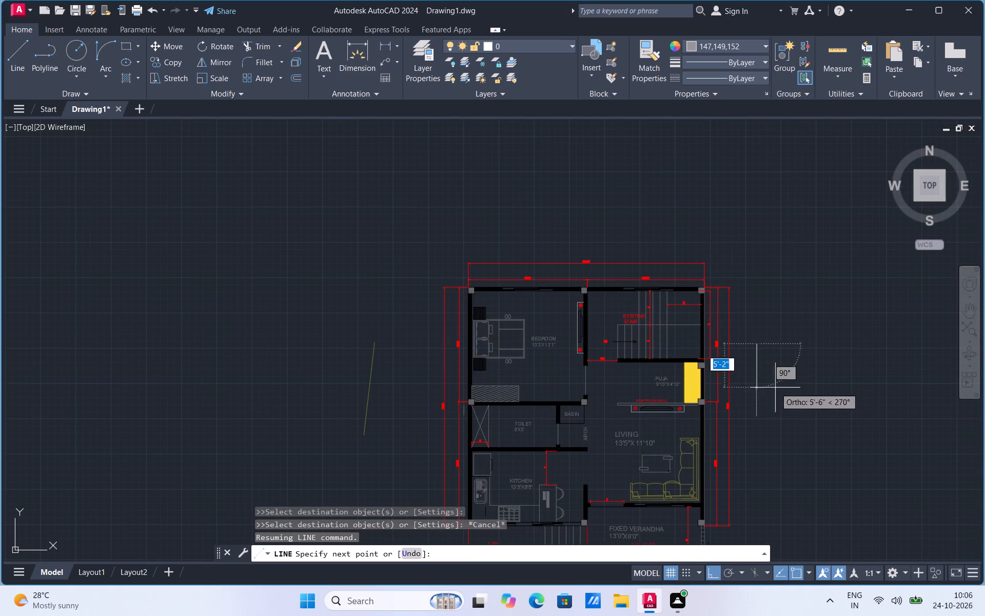
key("Escape")
Delete the gray reference line east of the plan and the olive reference line west of it.
left_click(758, 376)
left_click(373, 392)
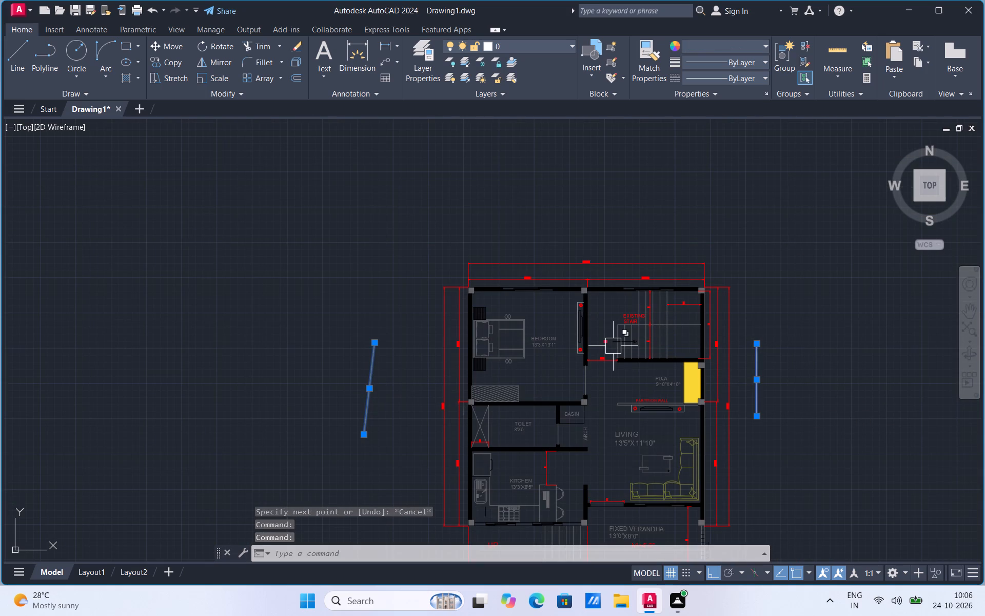
key("Delete")
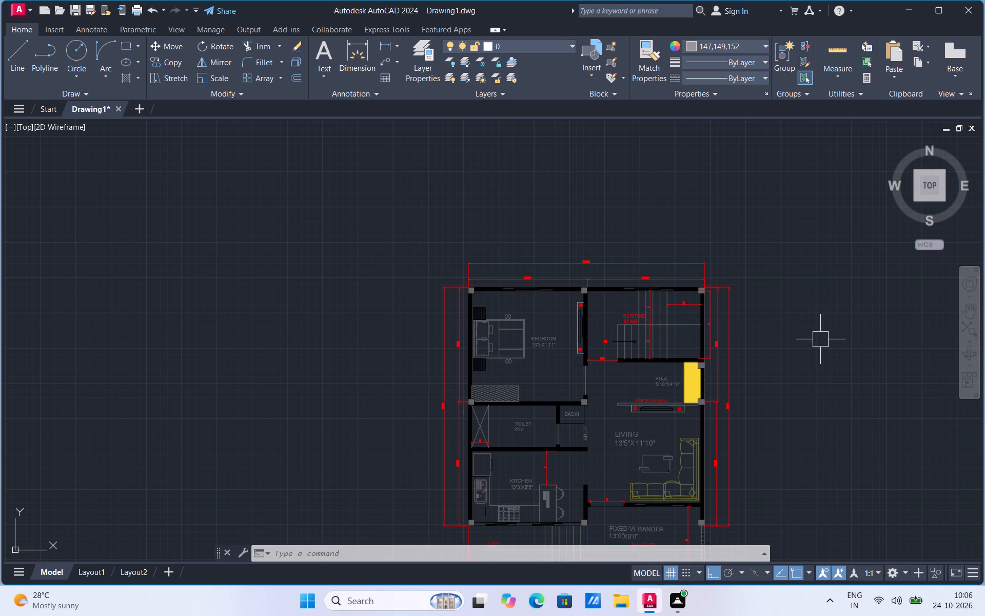
Set the current colour to 0,0,0 and draw a vertical reference line west of the plan.
scroll(604, 340, "up", 4)
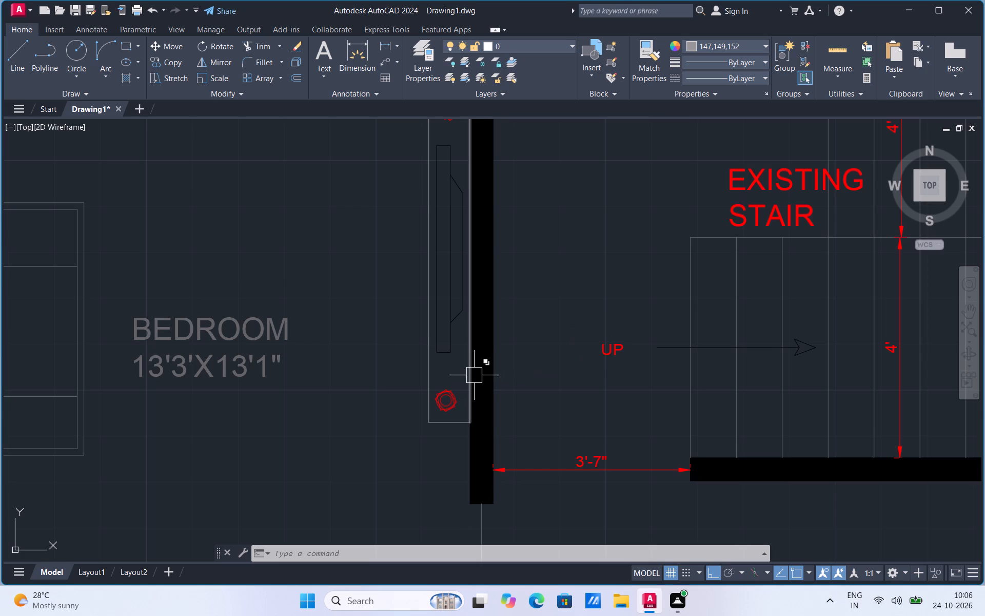
scroll(578, 370, "down", 3)
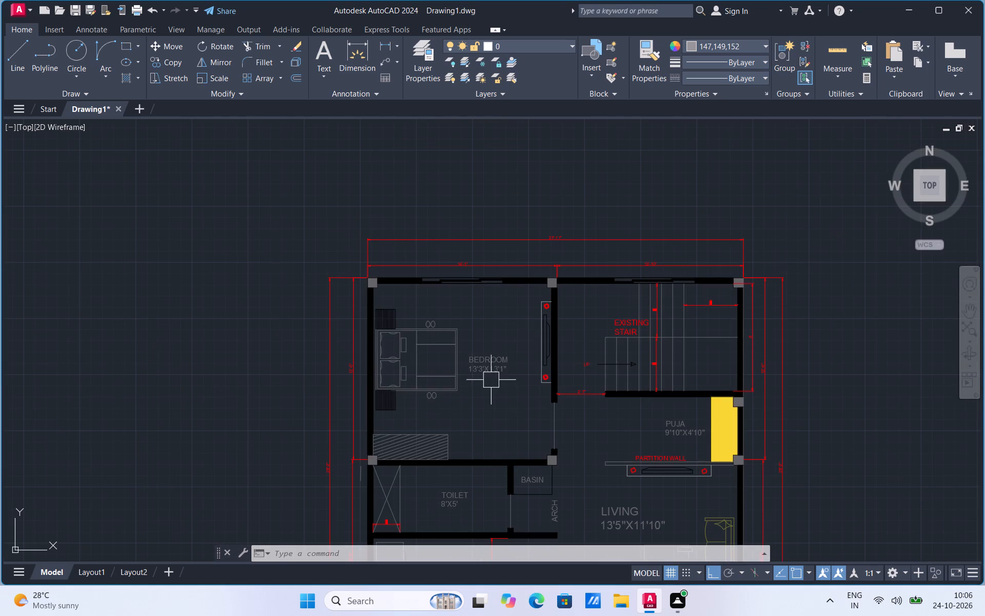
scroll(394, 350, "up", 1)
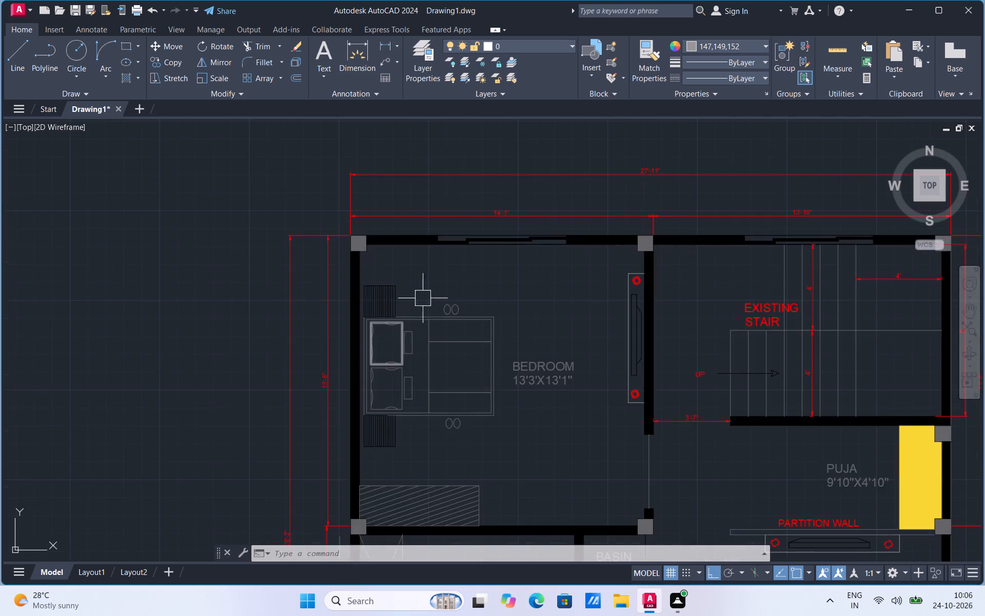
scroll(423, 297, "down", 2)
left_click(689, 44)
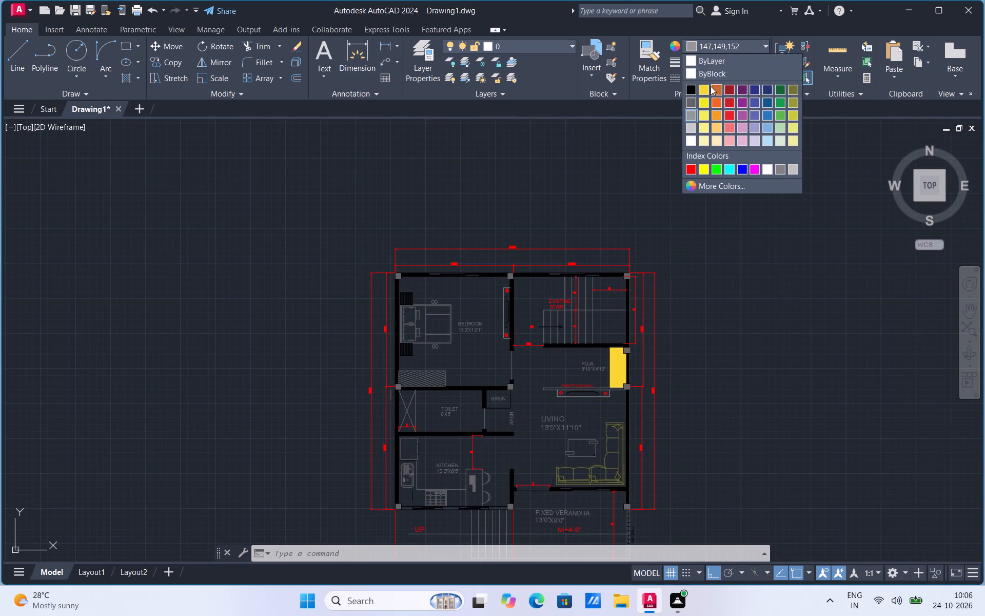
left_click(690, 90)
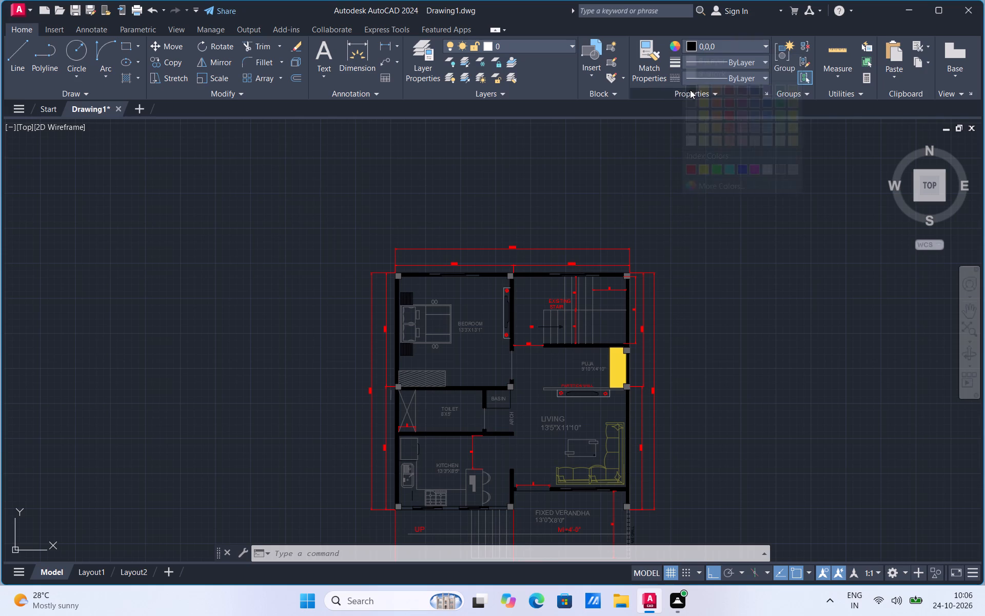
left_click(23, 69)
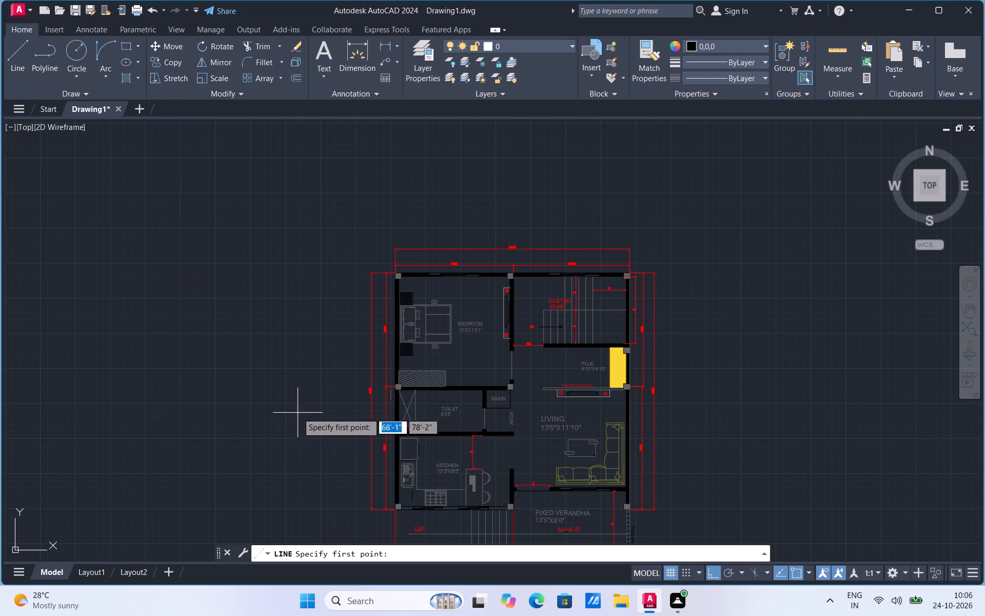
left_click_drag(309, 428, 309, 415)
left_click(307, 320)
Match the new black reference line's properties onto the kitchen stove's outer outline and the frame edges around its upper-left burner.
left_click_drag(643, 73, 643, 73)
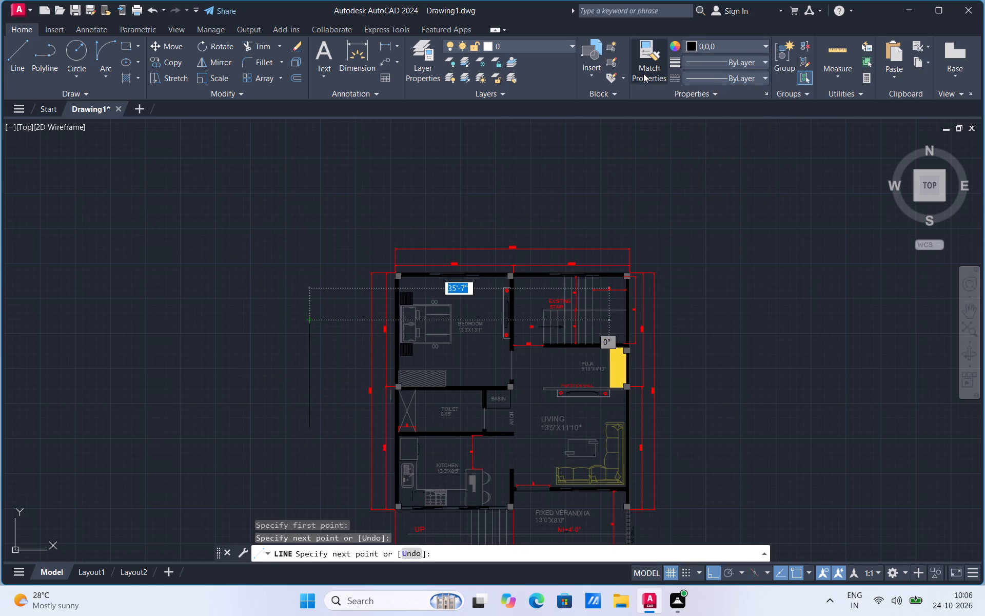
left_click_drag(643, 73, 641, 81)
left_click(309, 372)
scroll(384, 297, "down", 1)
scroll(408, 405, "up", 2)
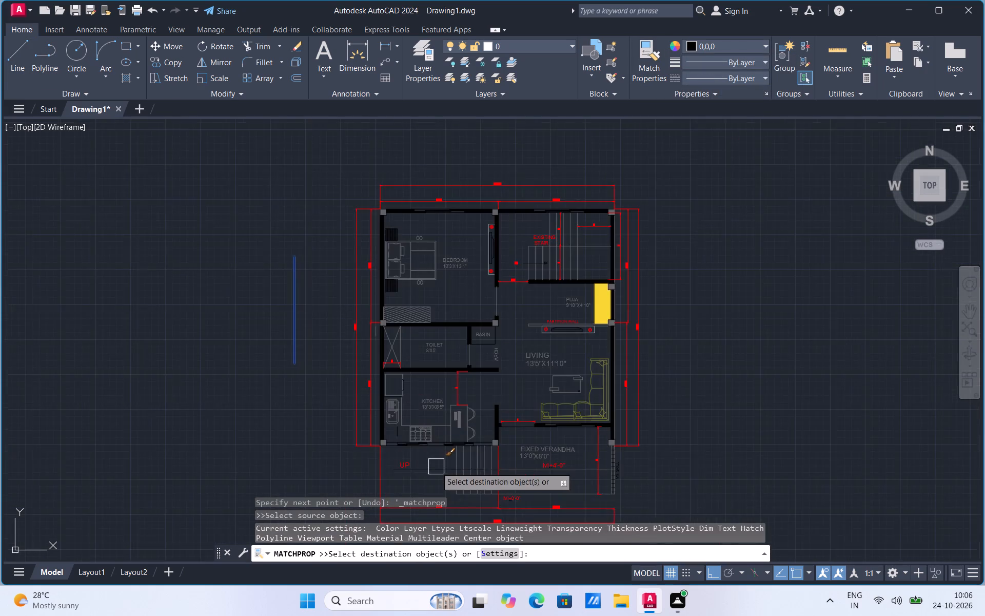
scroll(436, 468, "up", 1)
scroll(381, 368, "up", 3)
left_click(385, 339)
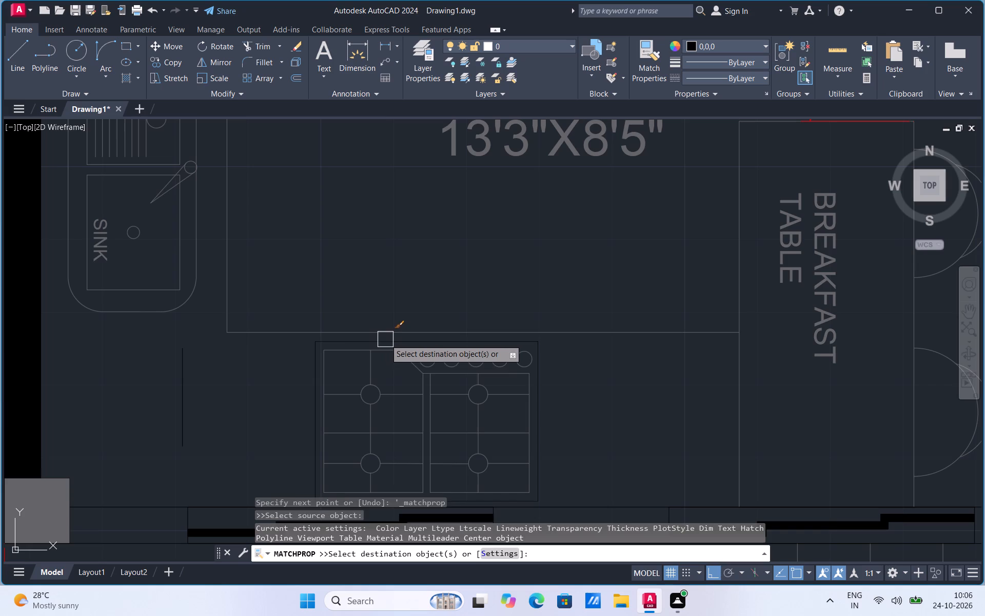
scroll(334, 351, "up", 2)
left_click(338, 346)
left_click(309, 396)
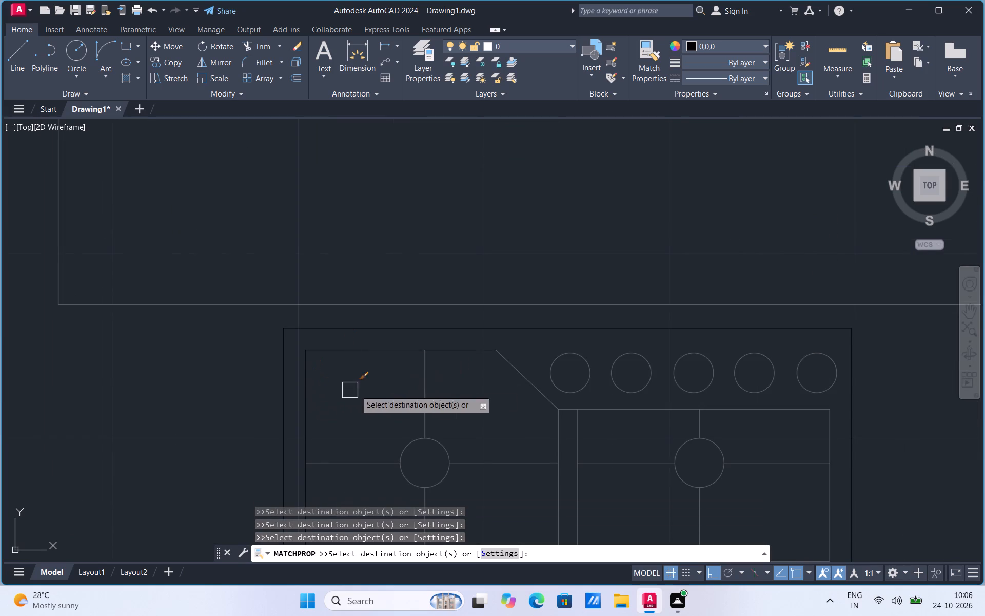
left_click(425, 390)
left_click(510, 375)
Match the same black properties onto the five control knob circles along the stove's top edge.
left_click(559, 360)
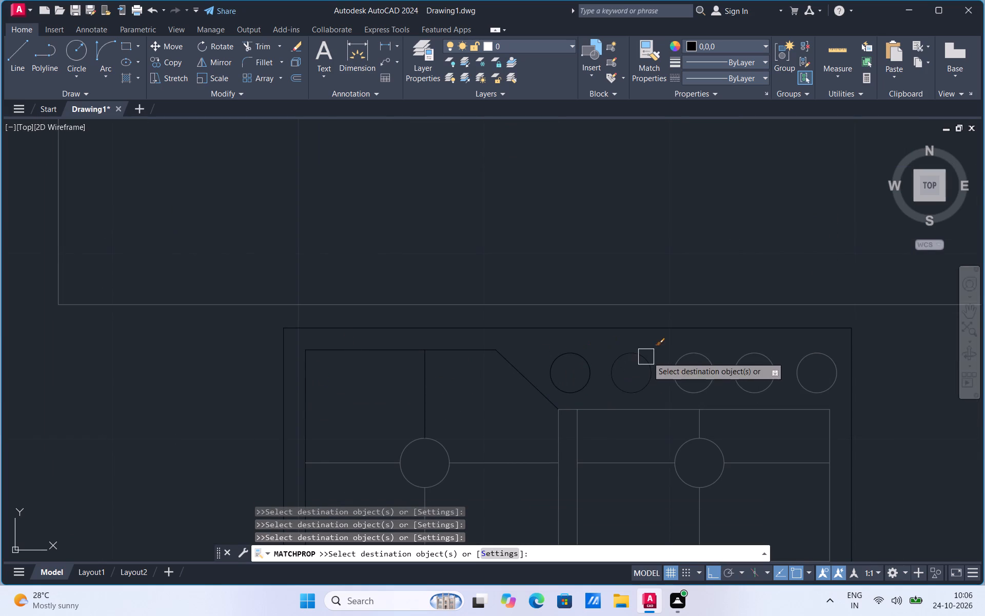
left_click(647, 356)
left_click(712, 364)
left_click_drag(737, 358, 750, 358)
left_click_drag(831, 355, 820, 362)
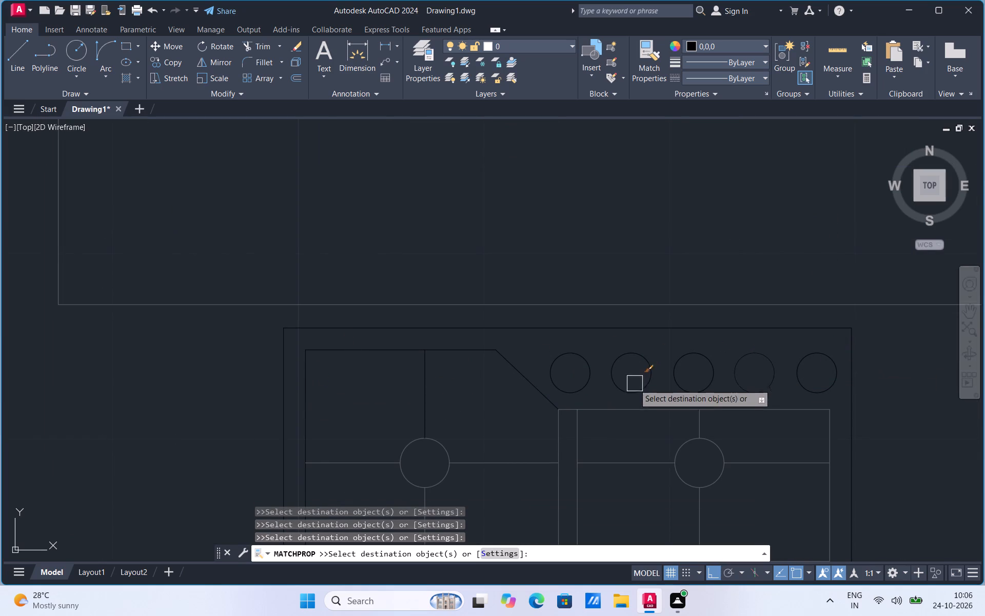
Match the same black properties onto the stove's centre divider, right frame edges, and both upper burners with their grate lines.
left_click(620, 407)
left_click(575, 436)
left_click(558, 443)
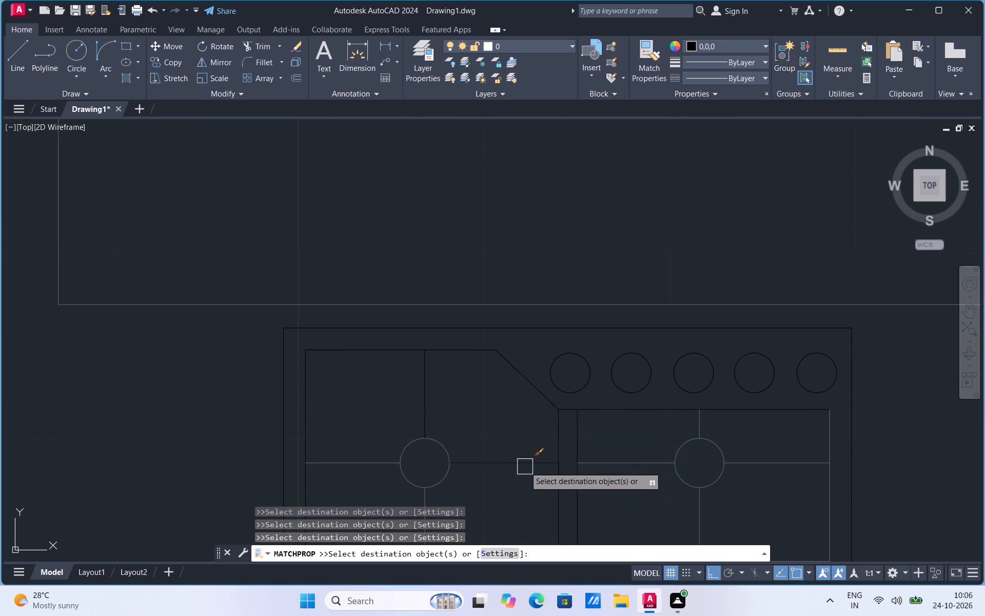
left_click(525, 467)
left_click(447, 453)
left_click(366, 457)
left_click_drag(650, 460, 651, 454)
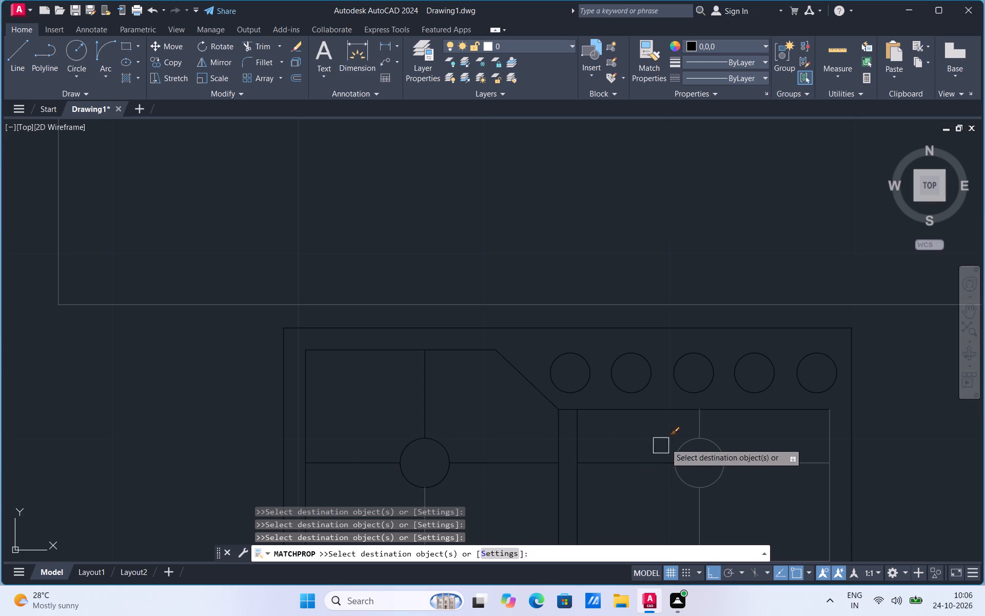
left_click(698, 428)
left_click(679, 444)
left_click(775, 461)
left_click(826, 443)
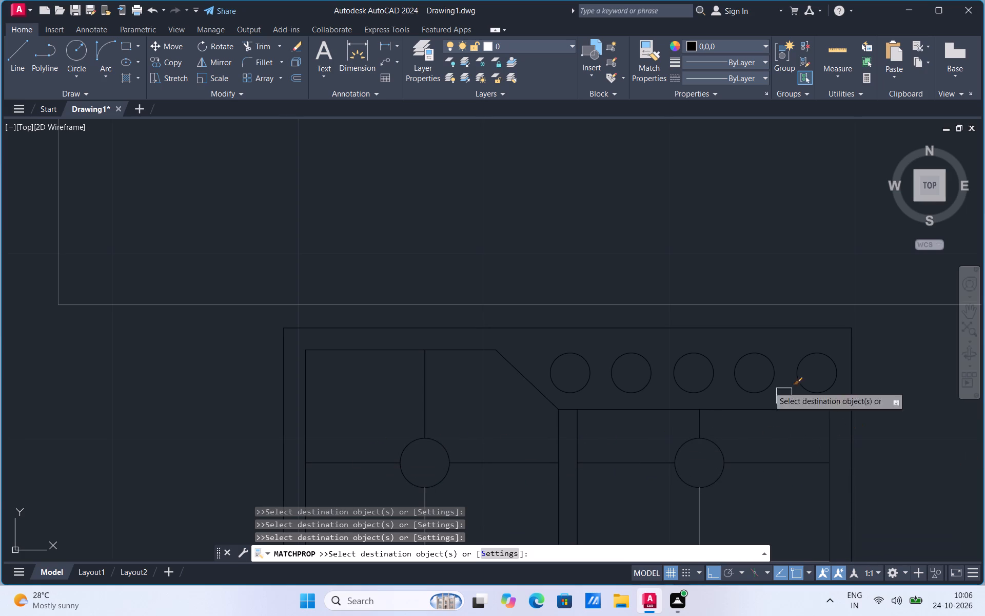
Match the same black properties onto the stove's lower-left burner circle, its grate lines and surrounding frame lines.
scroll(622, 323, "down", 2)
scroll(572, 434, "up", 1)
left_click(565, 408)
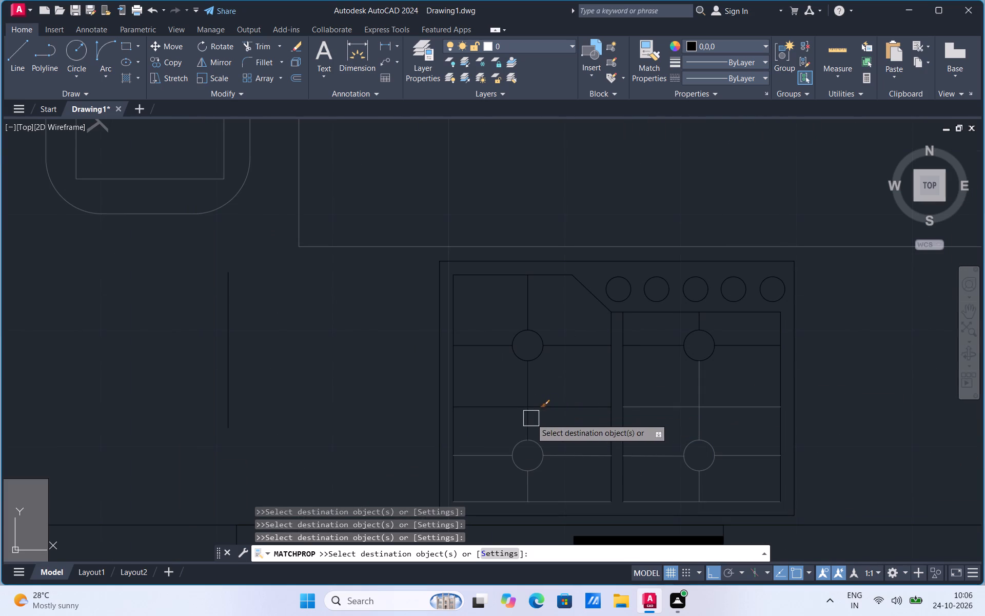
left_click(531, 418)
left_click(504, 450)
left_click(551, 502)
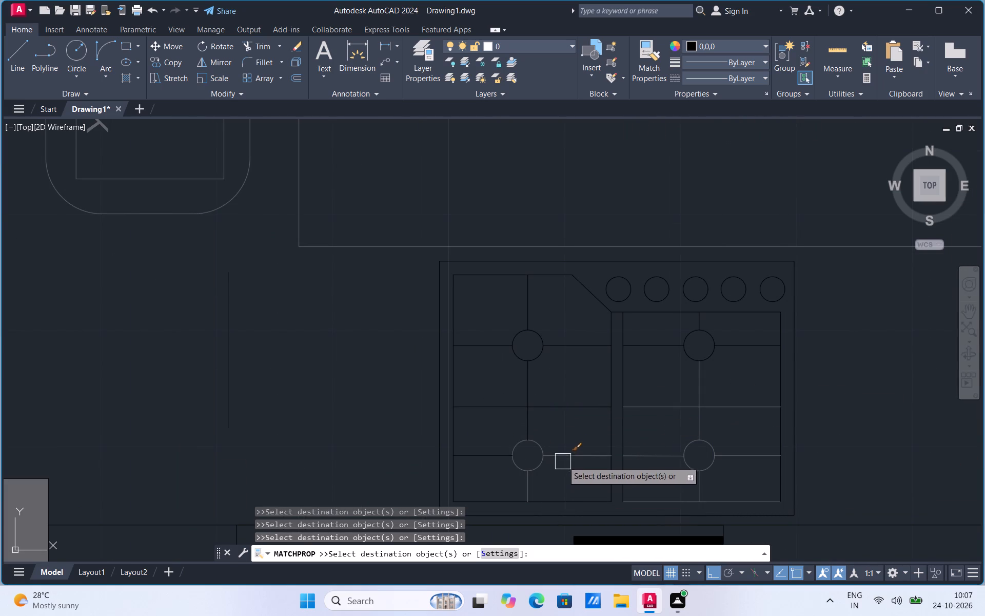
left_click(571, 450)
left_click(533, 489)
left_click(538, 469)
Match the same black properties onto the stove's lower-right burner circle, its grate lines and bottom frame edge.
left_click(662, 453)
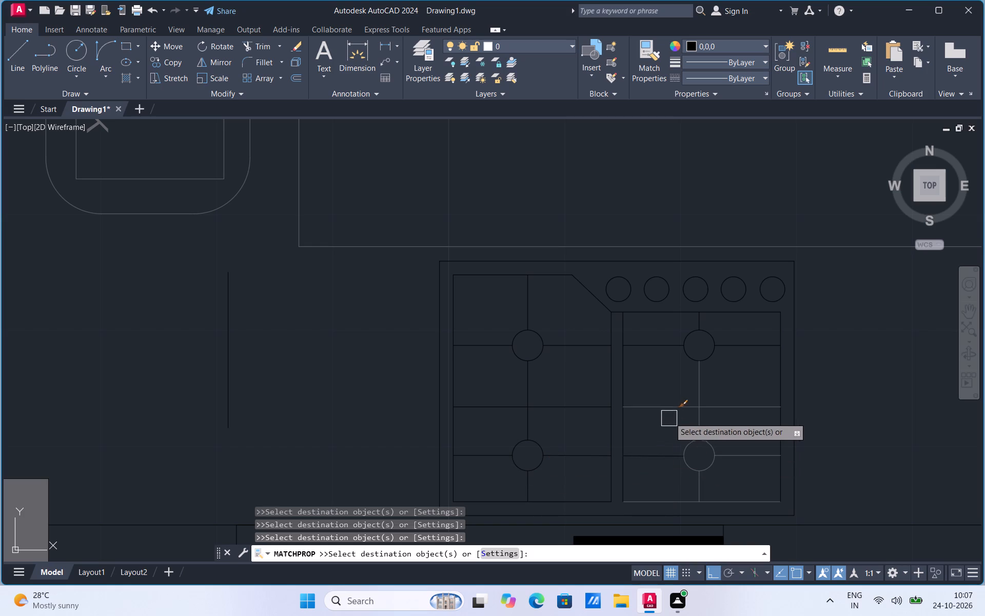
left_click(673, 412)
left_click(701, 394)
left_click(713, 444)
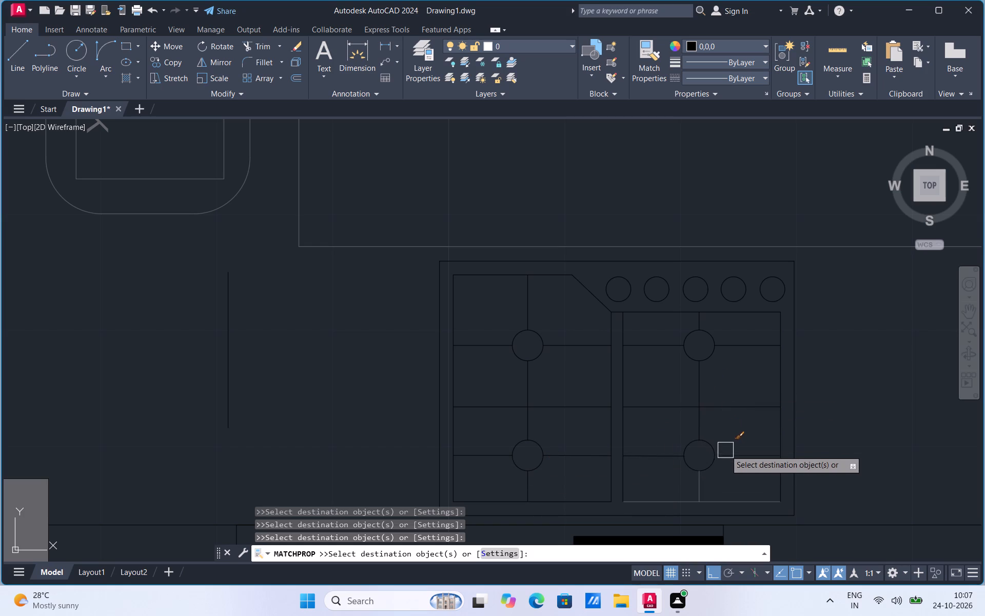
left_click(728, 454)
left_click(702, 481)
left_click(676, 499)
Match the same black properties onto the refrigerator outline north of the kitchen sink.
scroll(576, 428, "down", 1)
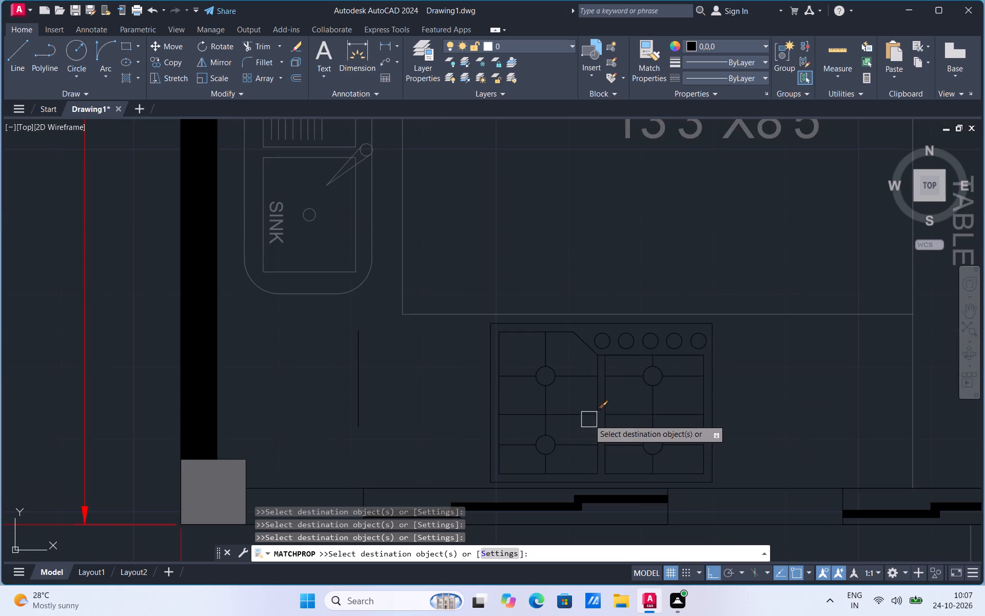
scroll(559, 431, "down", 2)
scroll(471, 242, "up", 1)
left_click(455, 272)
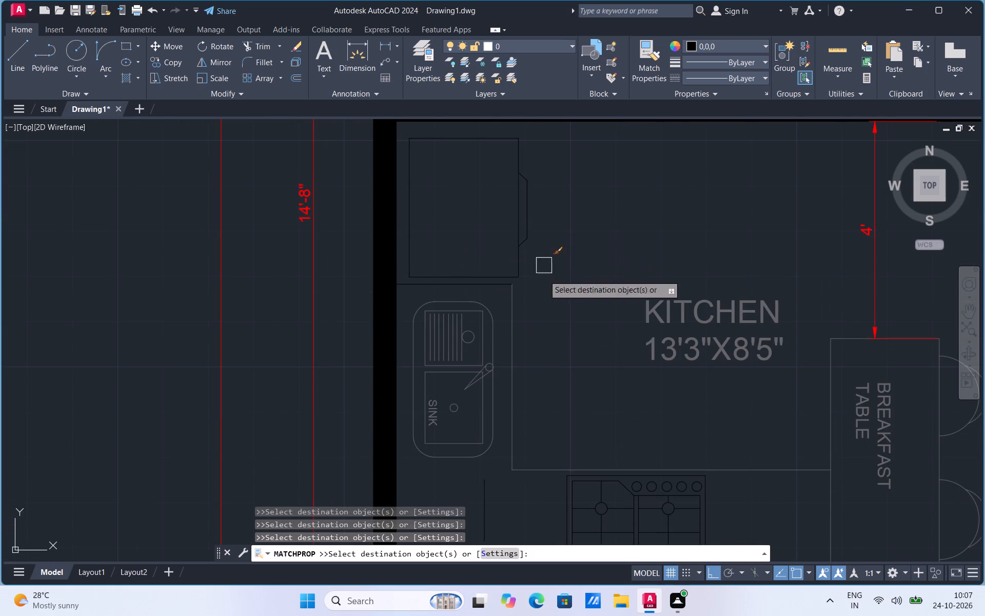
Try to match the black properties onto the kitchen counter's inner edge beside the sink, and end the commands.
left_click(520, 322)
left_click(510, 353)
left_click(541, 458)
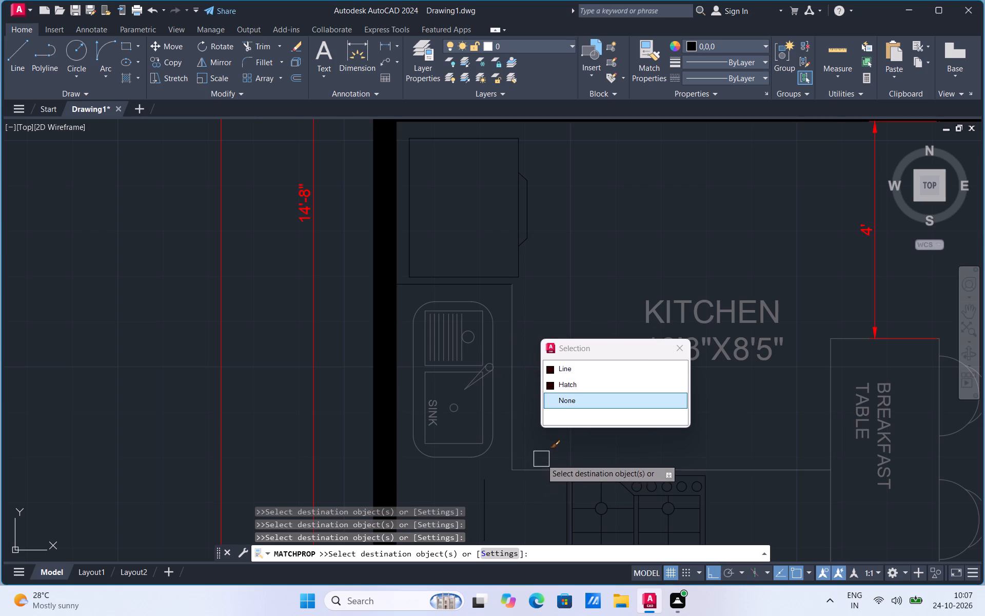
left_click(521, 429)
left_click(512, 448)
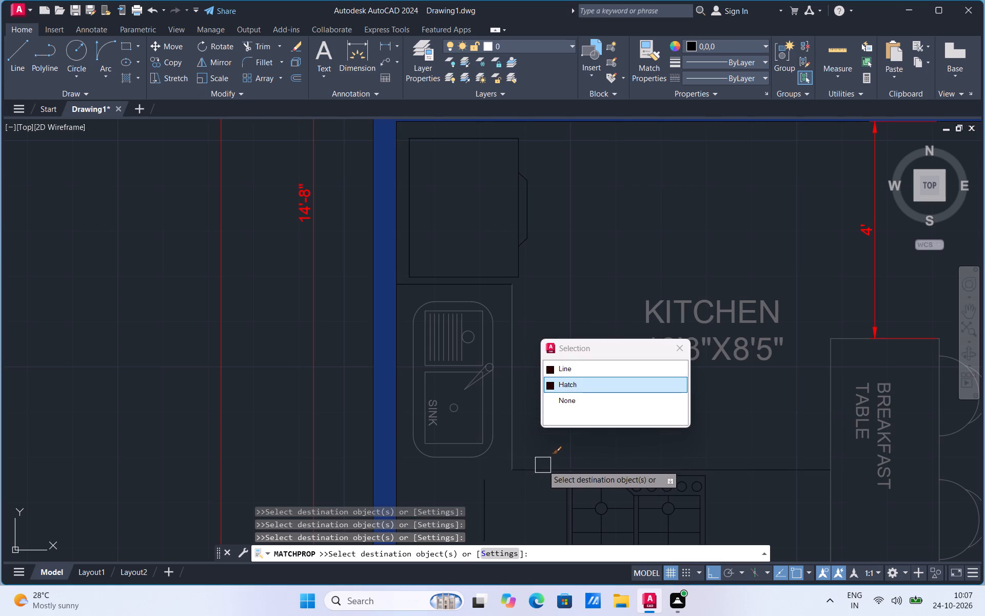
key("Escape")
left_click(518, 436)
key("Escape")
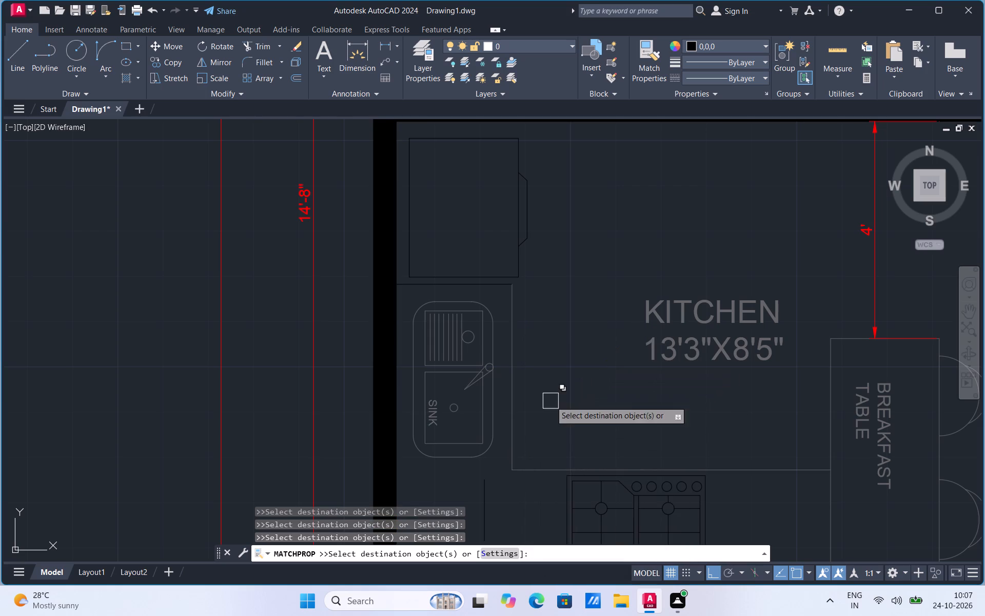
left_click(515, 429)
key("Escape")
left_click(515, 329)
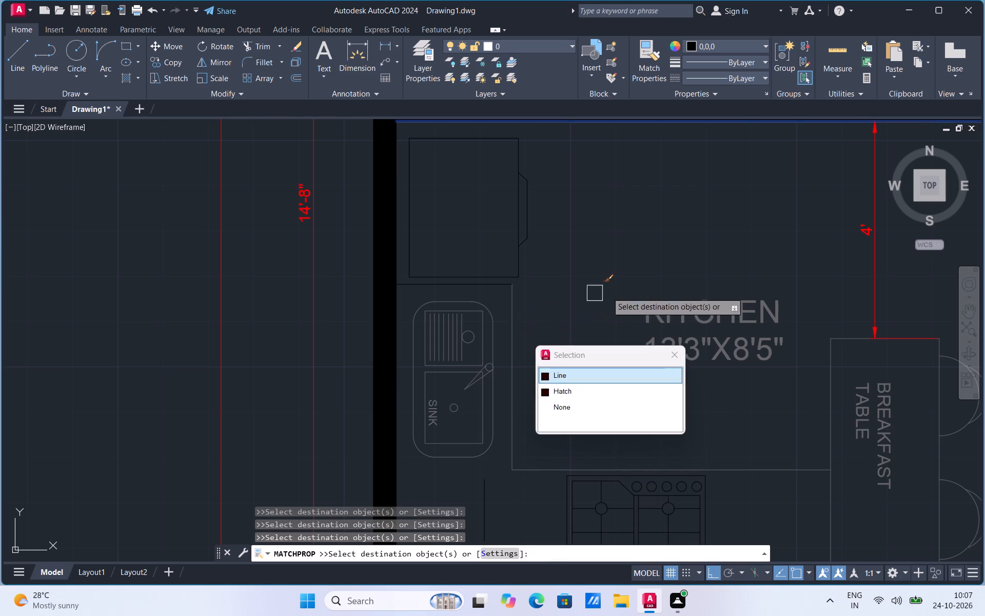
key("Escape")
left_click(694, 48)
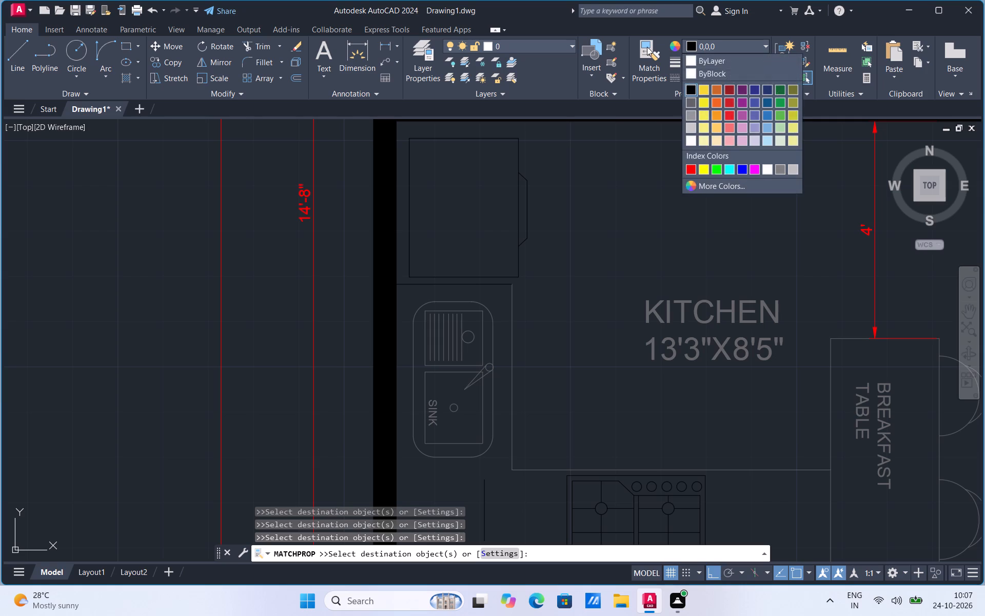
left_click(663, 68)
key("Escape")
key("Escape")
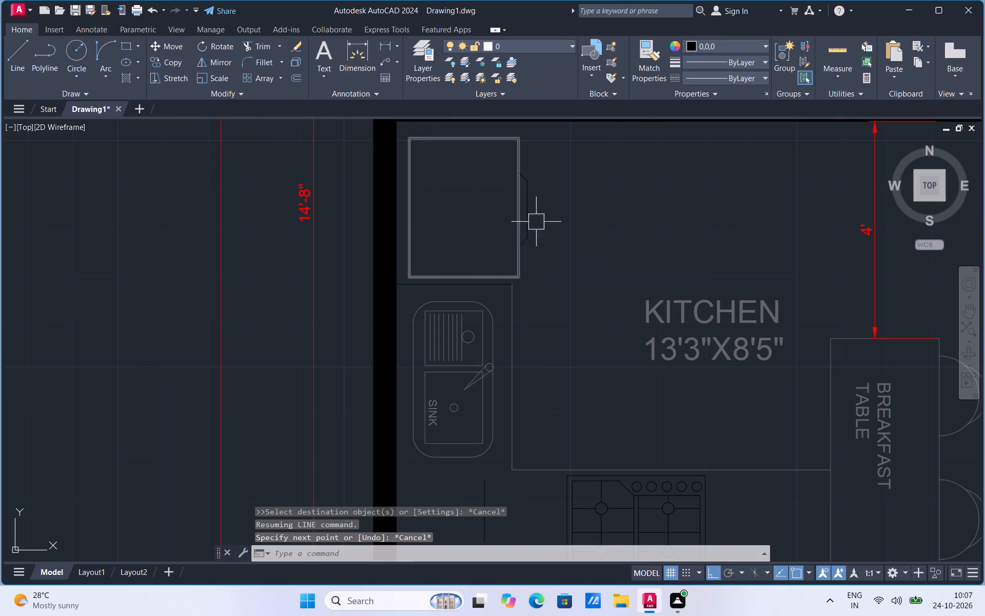
Match the refrigerator outline's black properties onto the kitchen counter's vertical and horizontal inner edges.
left_click(658, 71)
left_click(520, 263)
left_click(511, 316)
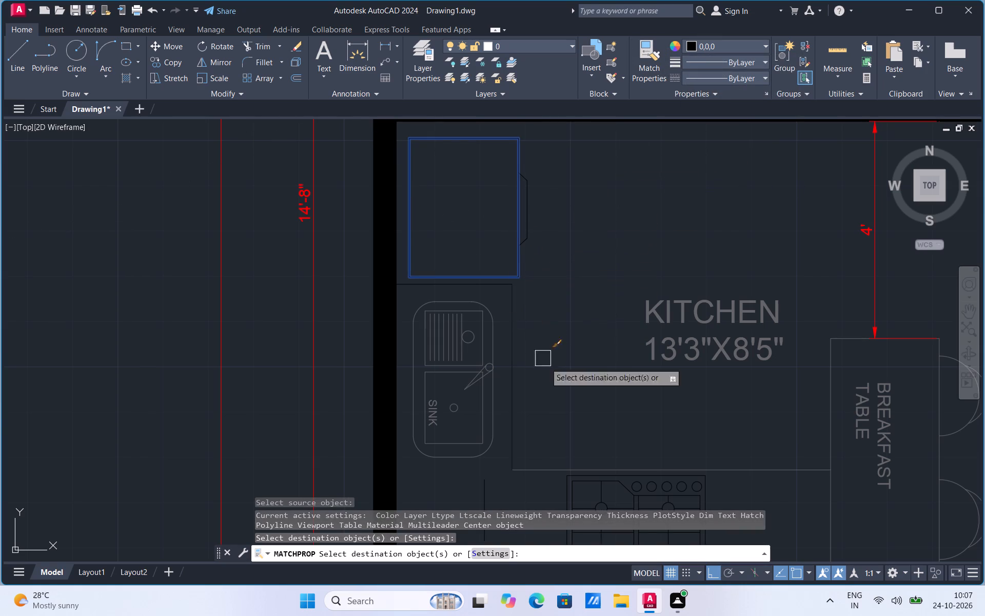
left_click(551, 473)
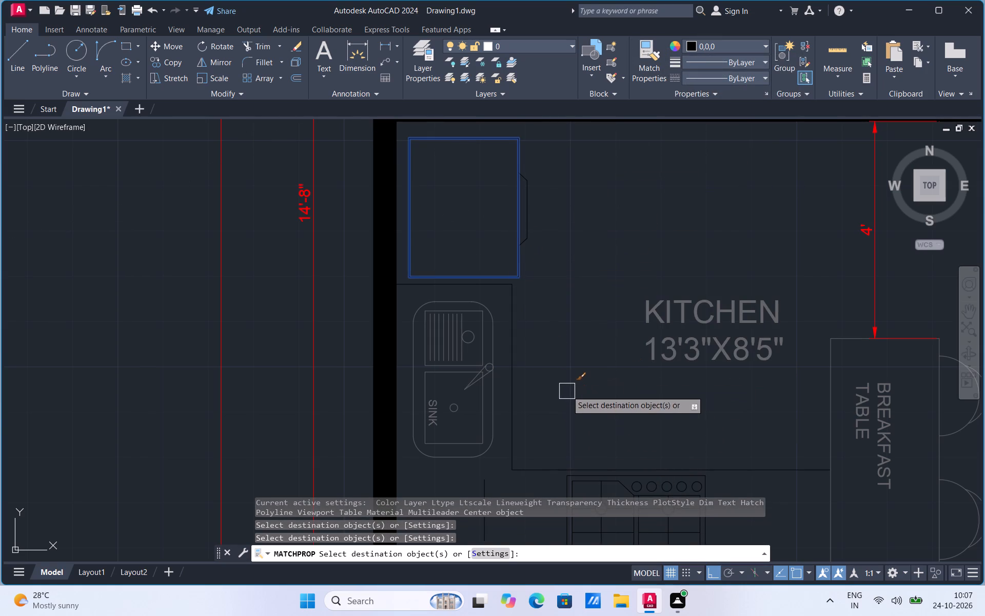
Match the same black properties onto the sink's drainer grooves, upper drain circle, and the drainer frame's left, bottom and top edges.
scroll(506, 369, "down", 2)
scroll(506, 369, "up", 2)
scroll(451, 357, "up", 3)
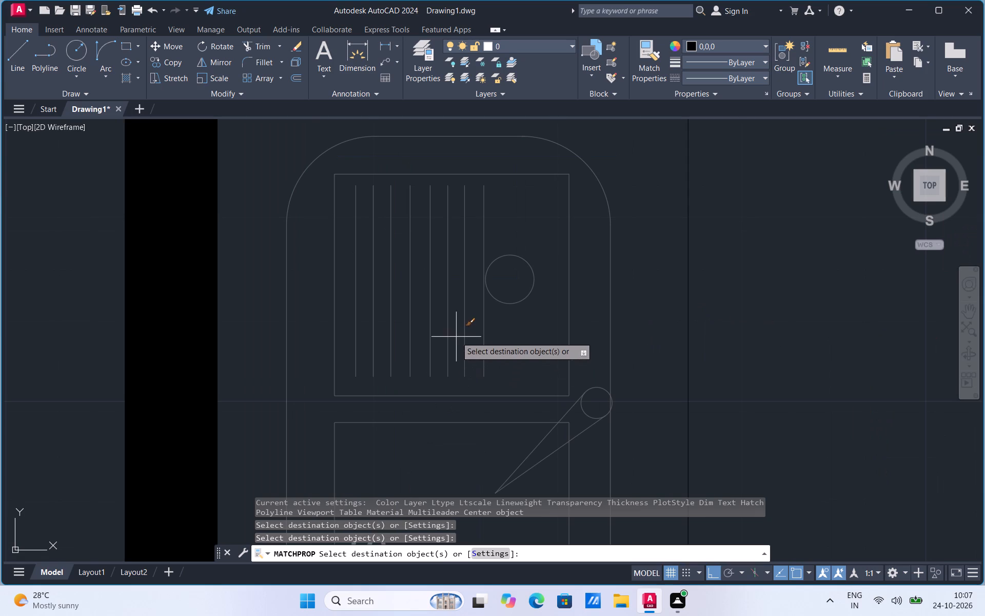
left_click(456, 337)
left_click(467, 324)
left_click(462, 328)
left_click(448, 338)
left_click(434, 349)
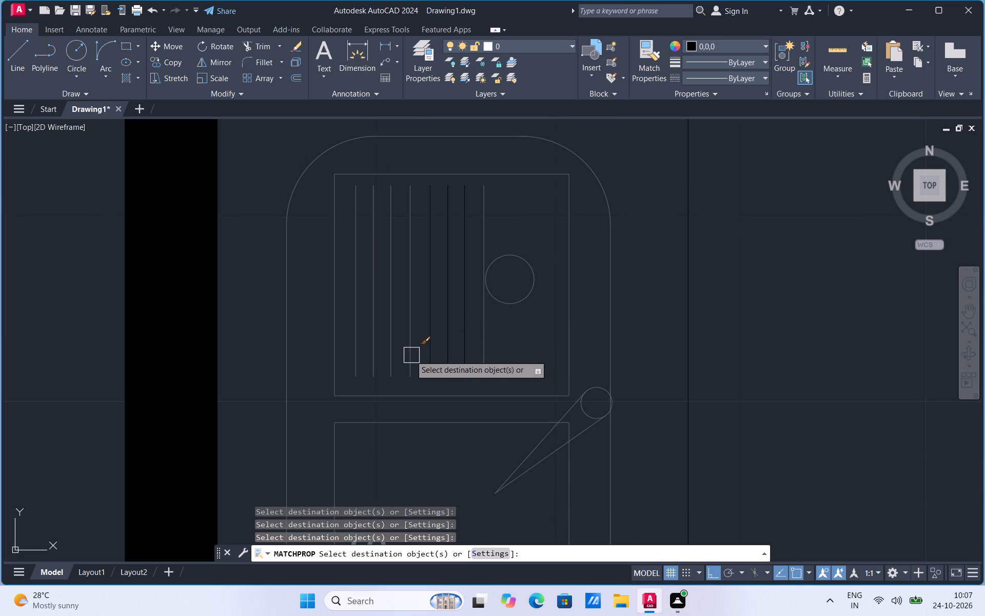
left_click(410, 355)
left_click(396, 357)
left_click(373, 365)
left_click(359, 365)
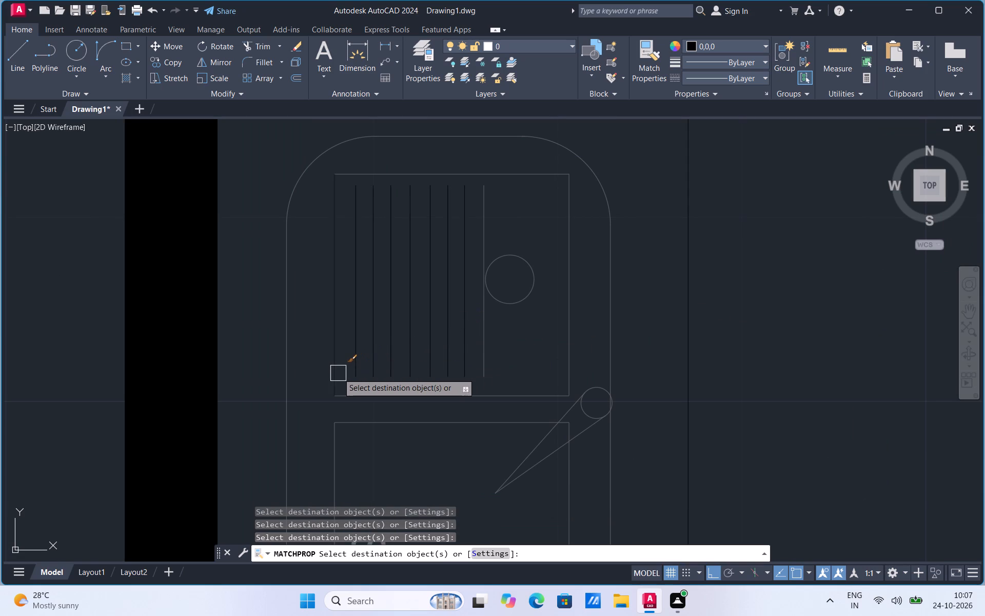
left_click(338, 373)
left_click(346, 394)
left_click(490, 298)
left_click(480, 232)
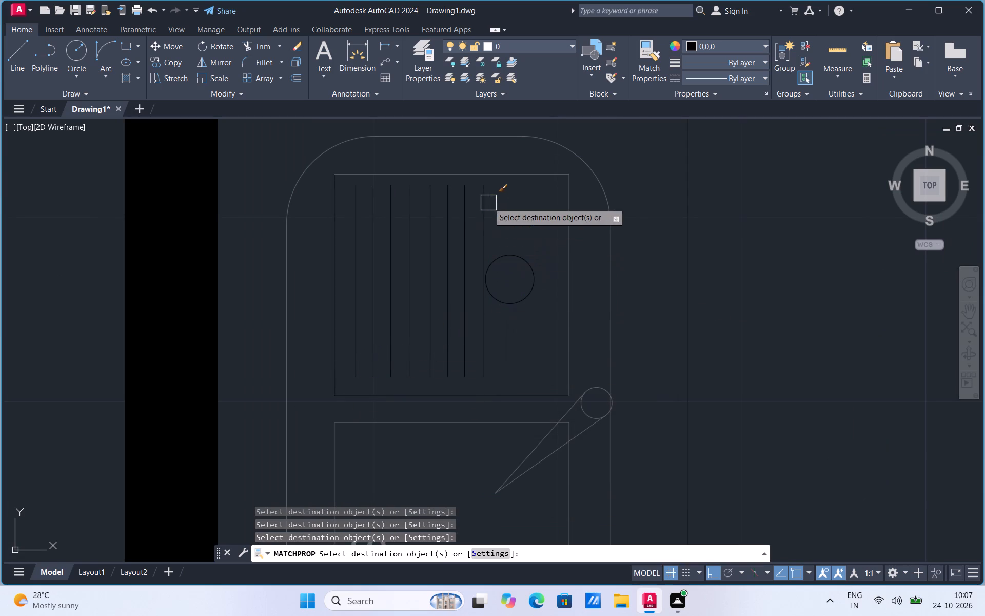
left_click(499, 172)
Match the same black properties onto the sink's rounded upper outline, its long sides, and the drainer frame's right edge.
left_click(567, 162)
left_click(575, 142)
left_click(530, 145)
left_click(496, 136)
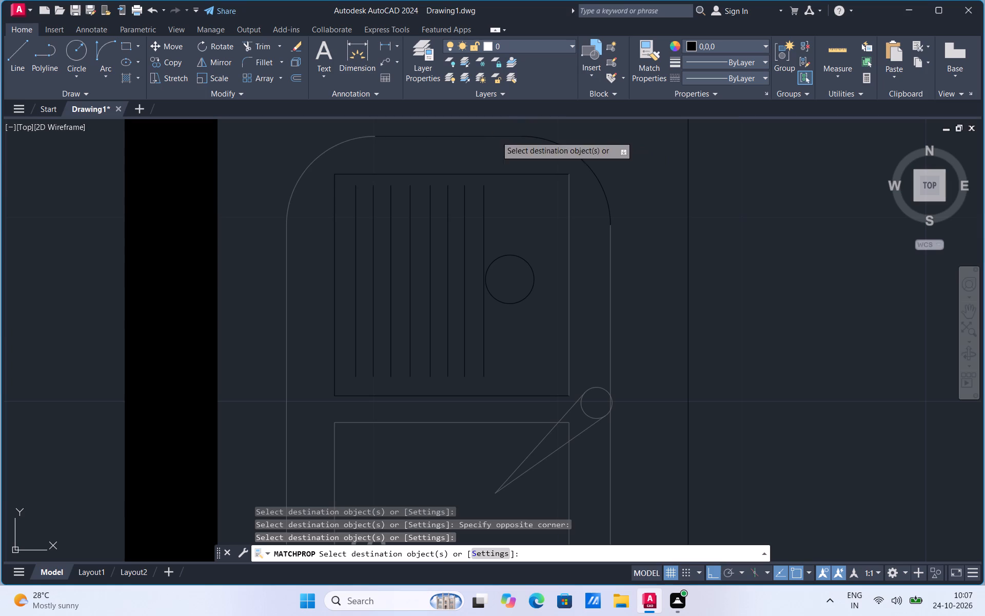
left_click(303, 168)
left_click(293, 239)
left_click_drag(557, 299, 564, 296)
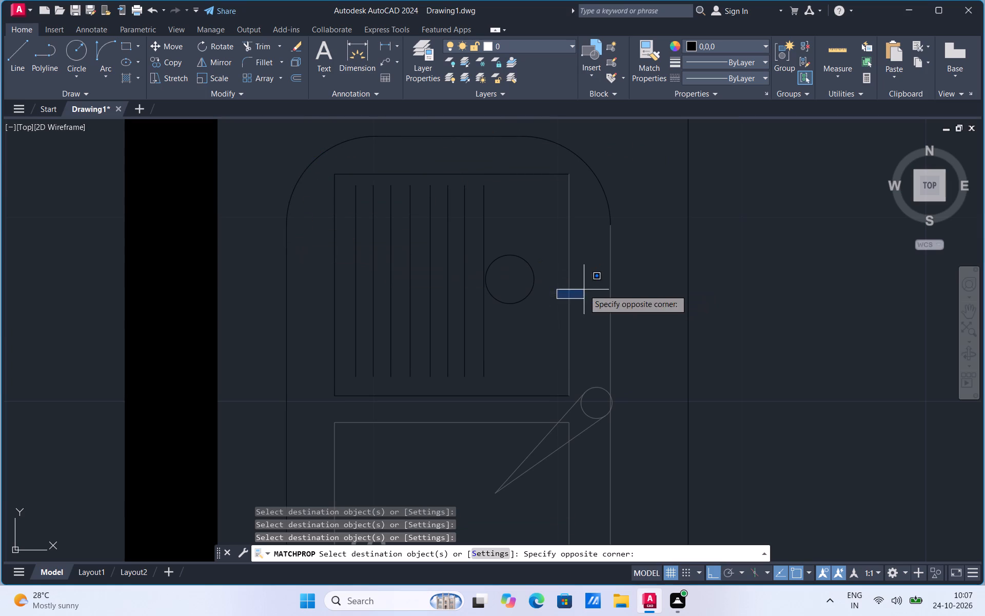
left_click(569, 323)
left_click(615, 315)
left_click(577, 344)
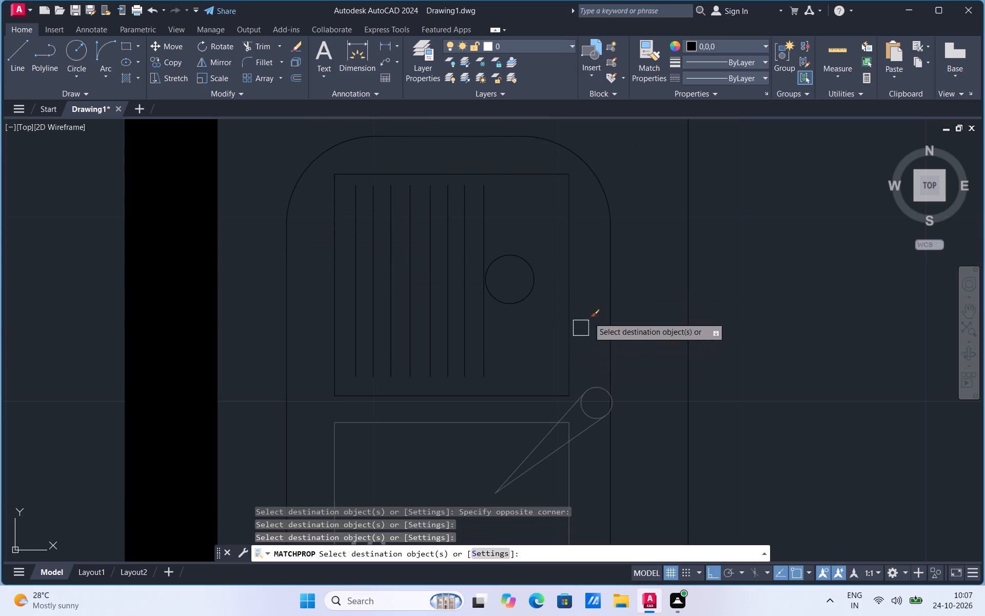
Match the same black properties onto the sink's lower bowl, its drain circle, the SINK label and the outline's bottom.
scroll(613, 290, "down", 1)
left_click(526, 369)
left_click(500, 459)
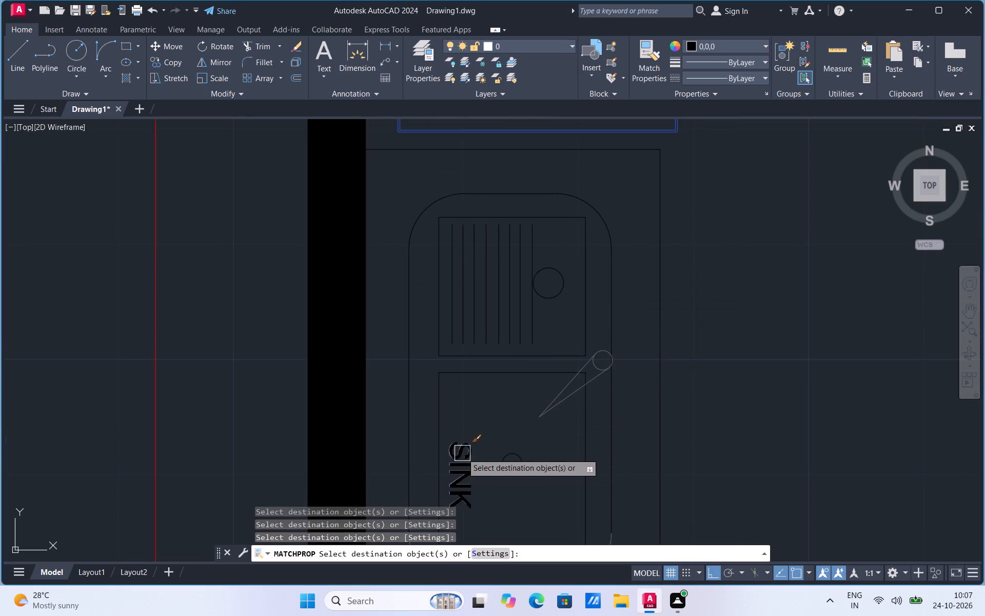
left_click(462, 453)
scroll(571, 309, "down", 2)
scroll(552, 395, "up", 1)
left_click(536, 427)
left_click(500, 428)
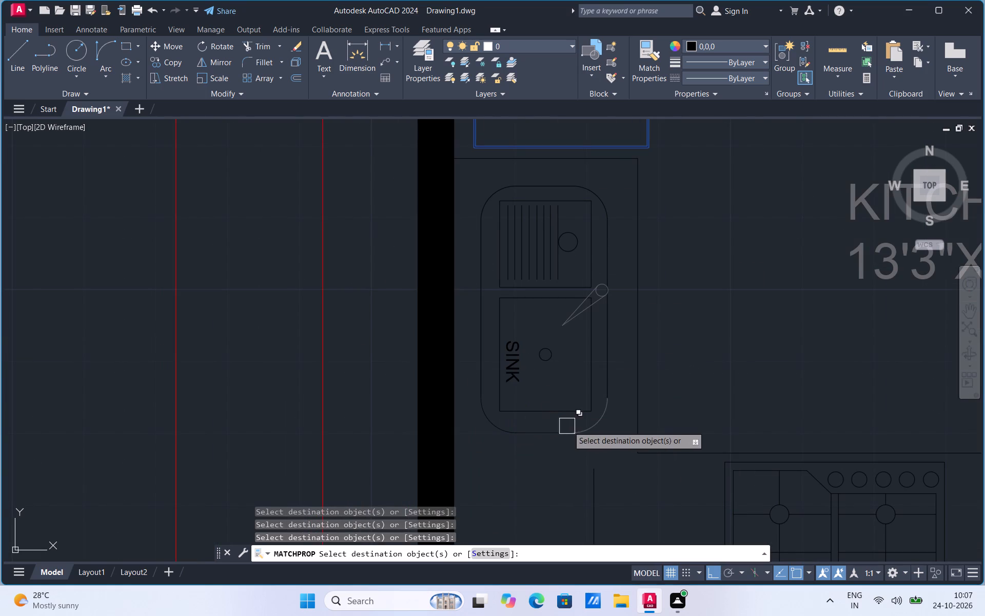
left_click(589, 427)
Match the same black properties onto the sink tap's two spout lines and circle, and end the command.
scroll(585, 301, "up", 2)
left_click(576, 306)
left_click(574, 331)
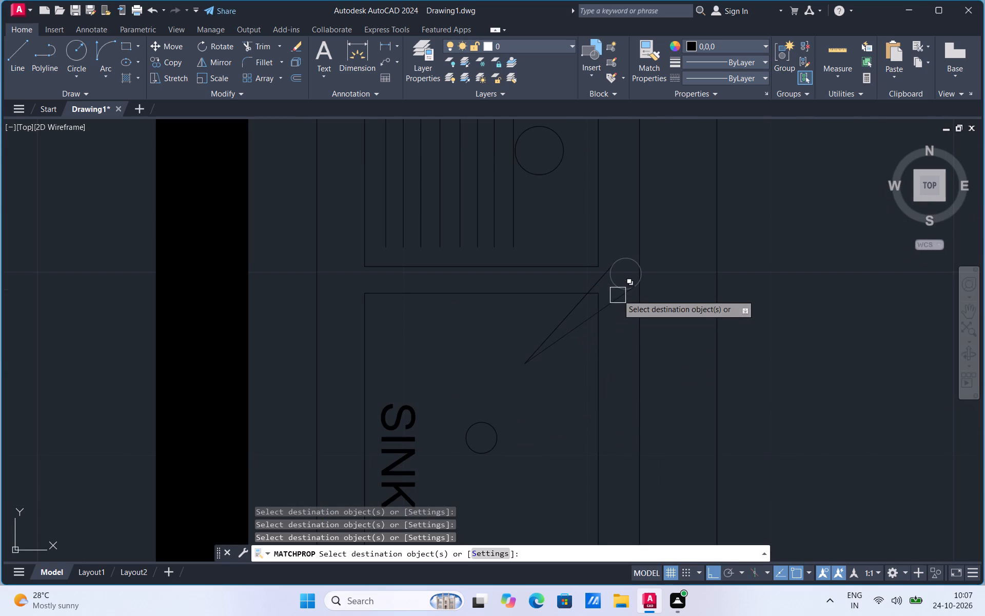
left_click(617, 283)
scroll(646, 340, "down", 6)
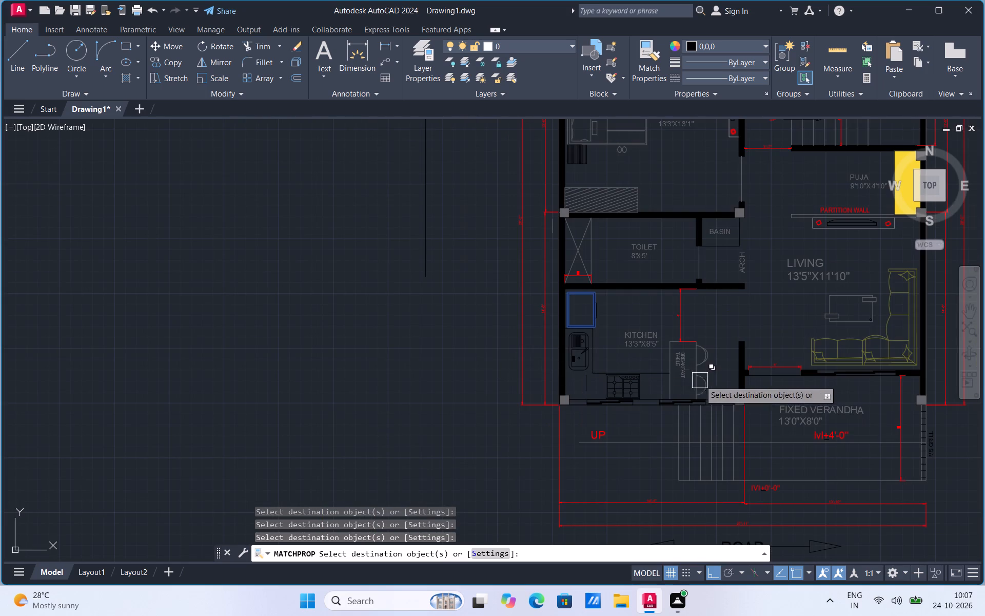
key("Escape")
scroll(610, 360, "up", 2)
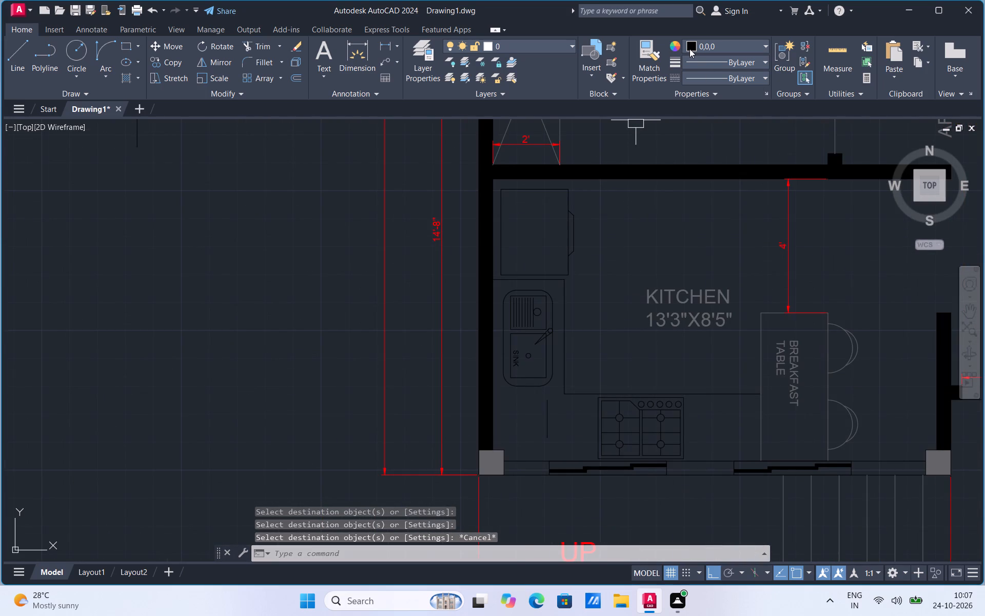
Set the current colour to 147,149,152 and draw a vertical sample line in the empty area west of the kitchen.
left_click(689, 49)
left_click(693, 113)
left_click(6, 68)
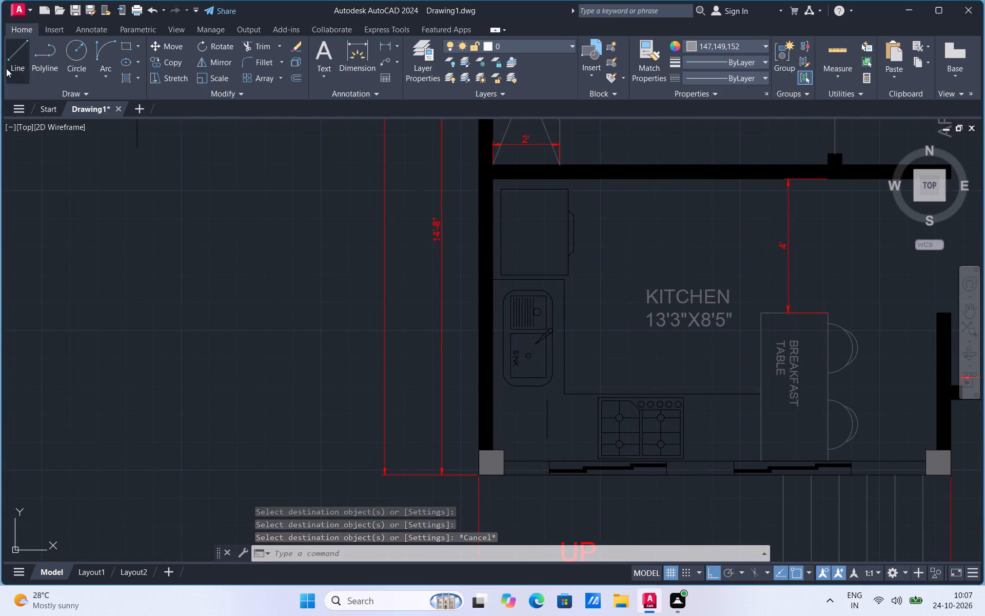
left_click_drag(285, 403, 284, 385)
left_click(276, 266)
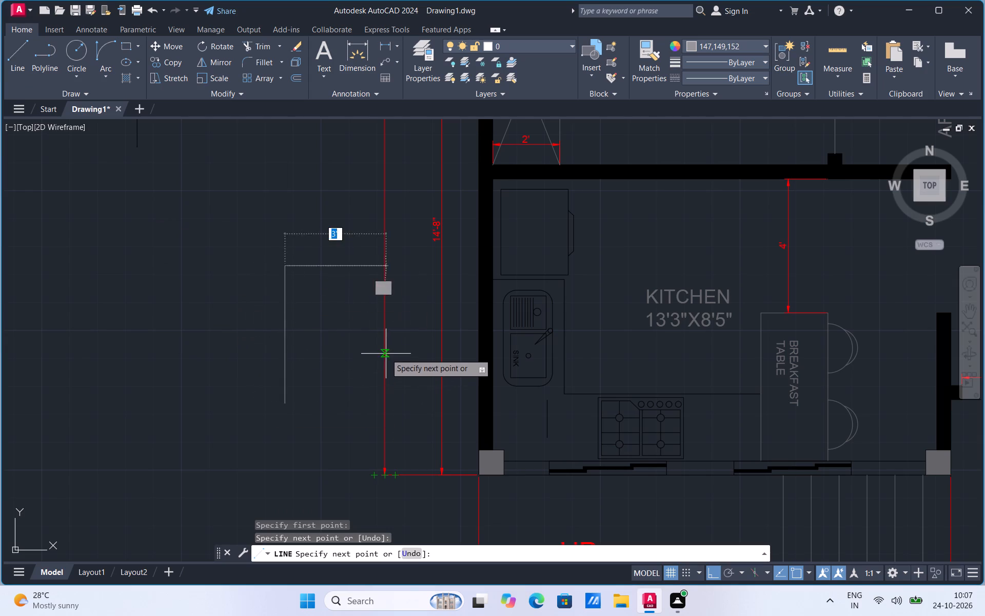
Match the gray sample line's properties onto the refrigerator outline, its handle lines, and the counter's top and right edges around the sink.
left_click_drag(656, 79, 653, 88)
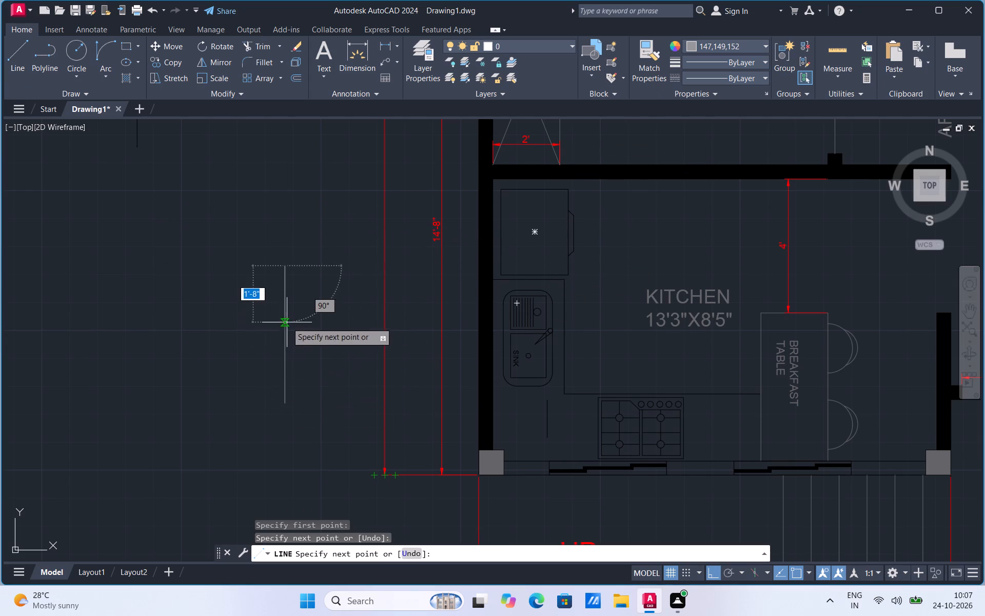
left_click(659, 68)
left_click(280, 322)
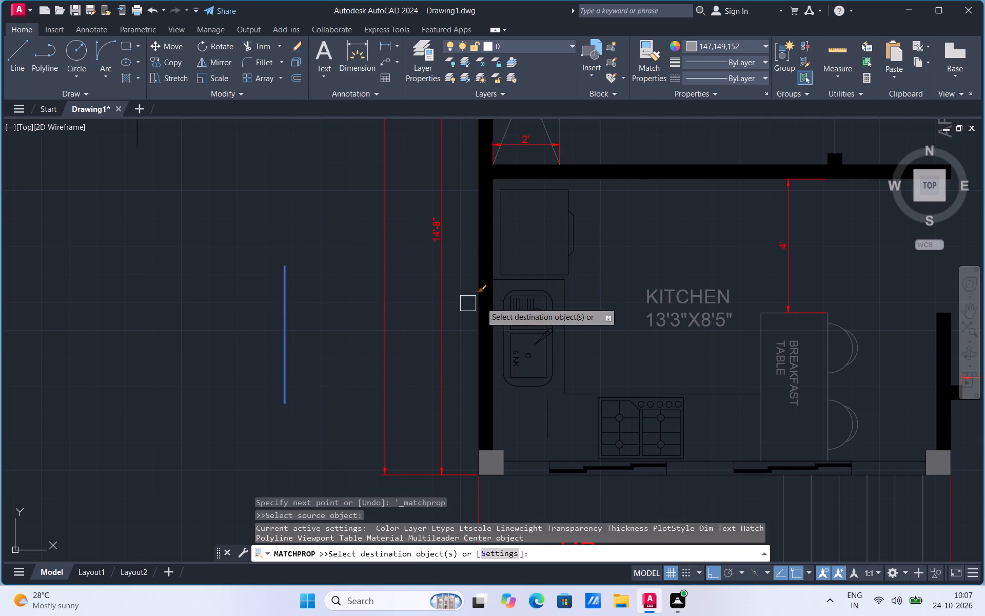
left_click(531, 271)
scroll(589, 217, "up", 2)
left_click(552, 230)
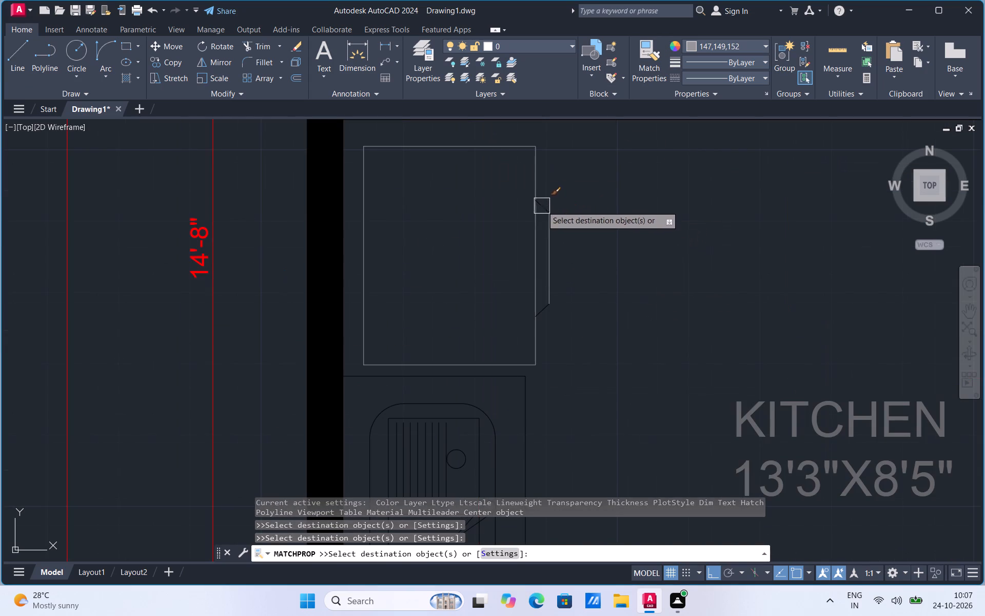
left_click(541, 204)
left_click(536, 308)
left_click(518, 402)
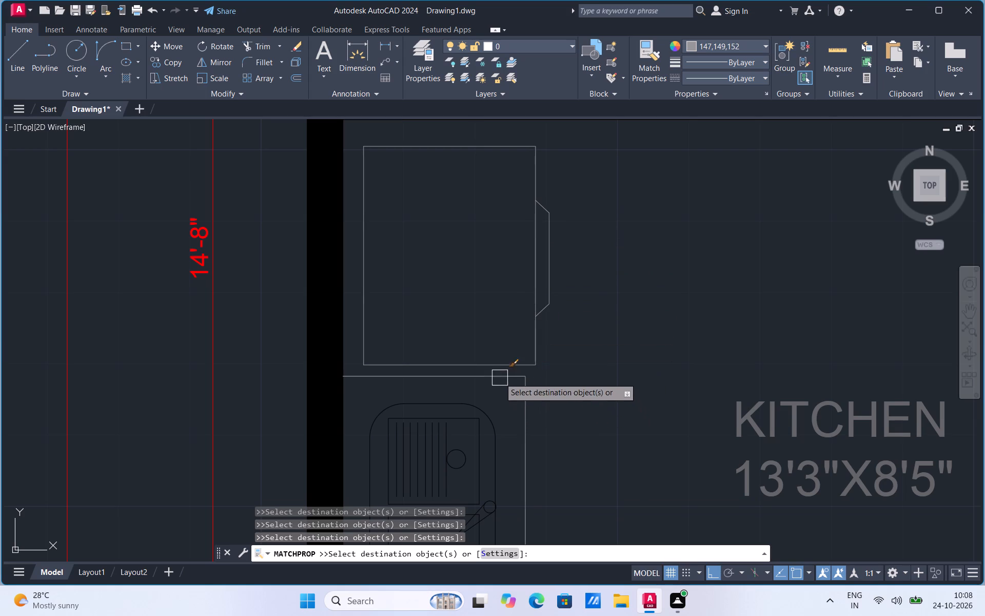
left_click(500, 377)
Match the same gray properties onto the sink's rounded upper outline, its left side, the drainer frame's top edge and the rightmost groove.
left_click(456, 407)
left_click(445, 402)
left_click(370, 414)
left_click(370, 448)
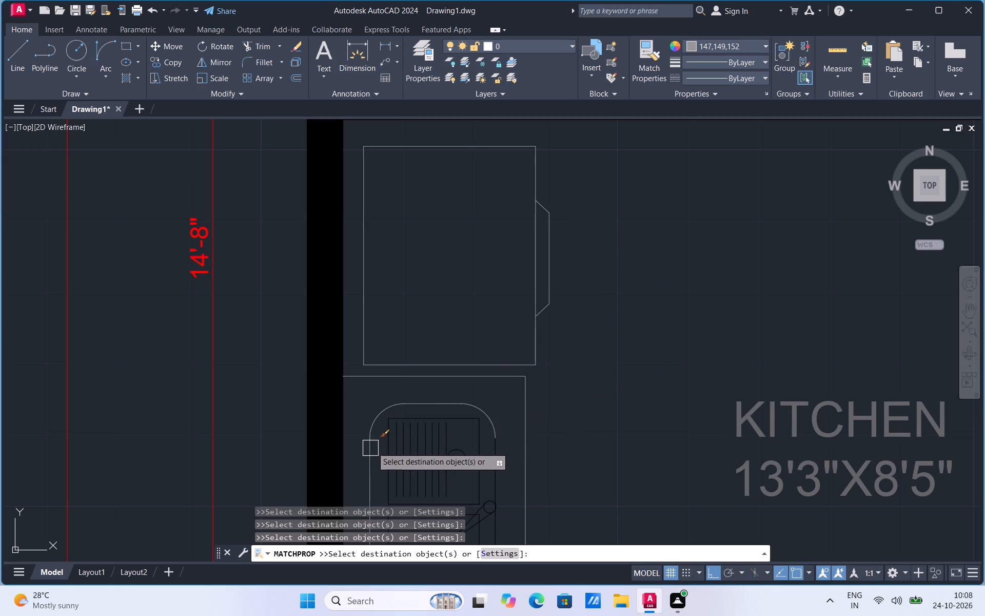
left_click(414, 410)
left_click(455, 413)
left_click(451, 432)
left_click(444, 440)
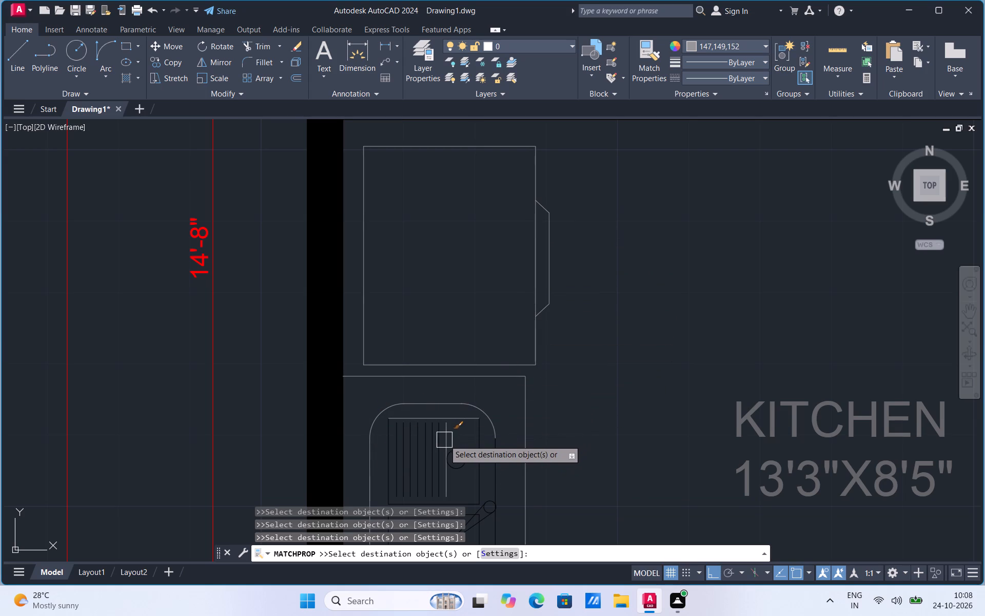
Match the same gray properties onto the drainer frame's left edge and the remaining drainer grooves.
scroll(408, 457, "up", 2)
left_click(356, 453)
left_click(372, 442)
left_click(393, 425)
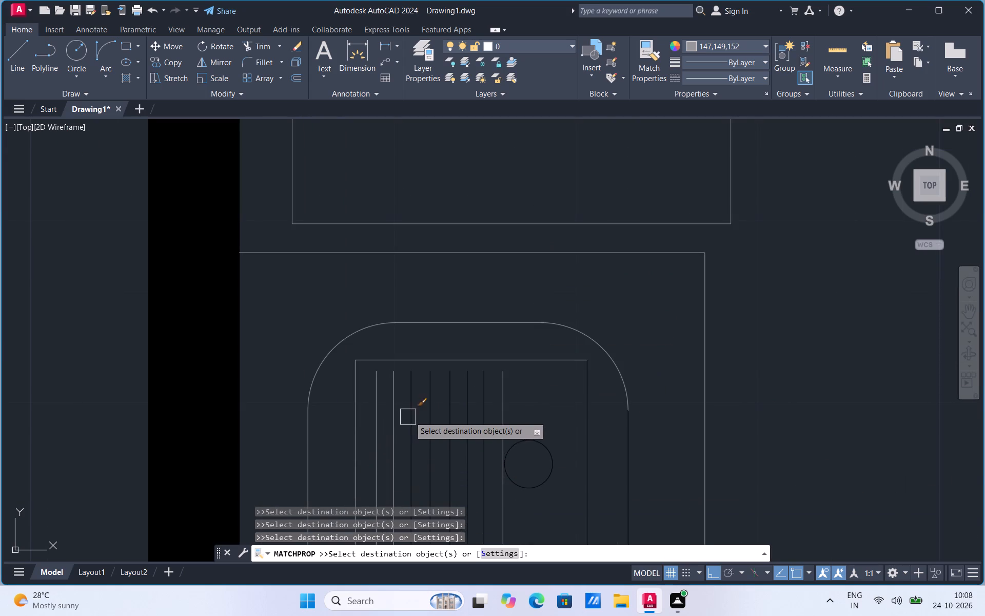
left_click(410, 416)
left_click(429, 410)
left_click(446, 404)
left_click(466, 403)
left_click(479, 403)
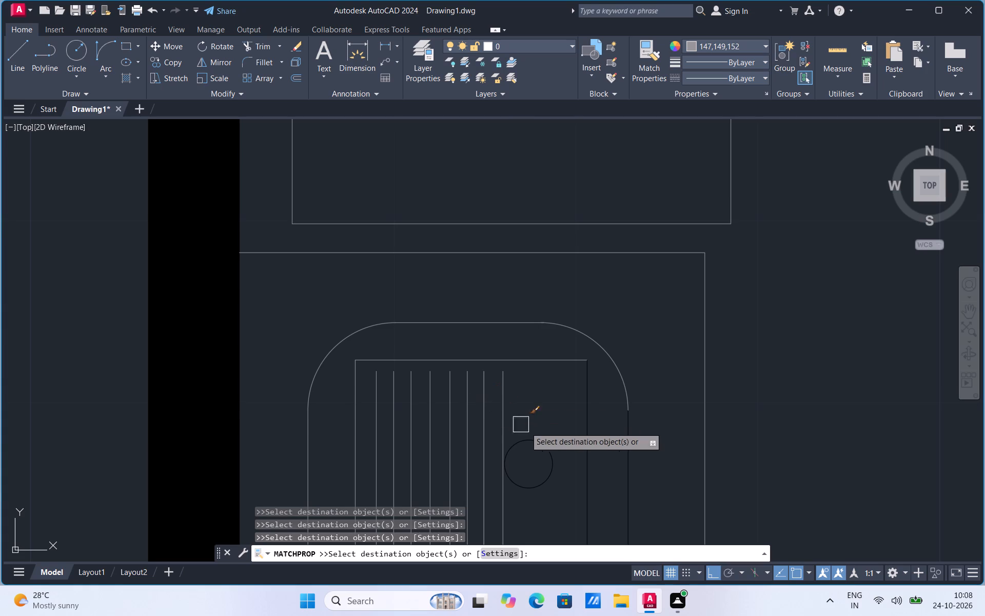
Match the same gray properties onto the sink's upper drain circle, the drainer frame's right edge and the outline's right side.
left_click(535, 433)
left_click(577, 450)
left_click(629, 454)
left_click_drag(618, 461, 615, 466)
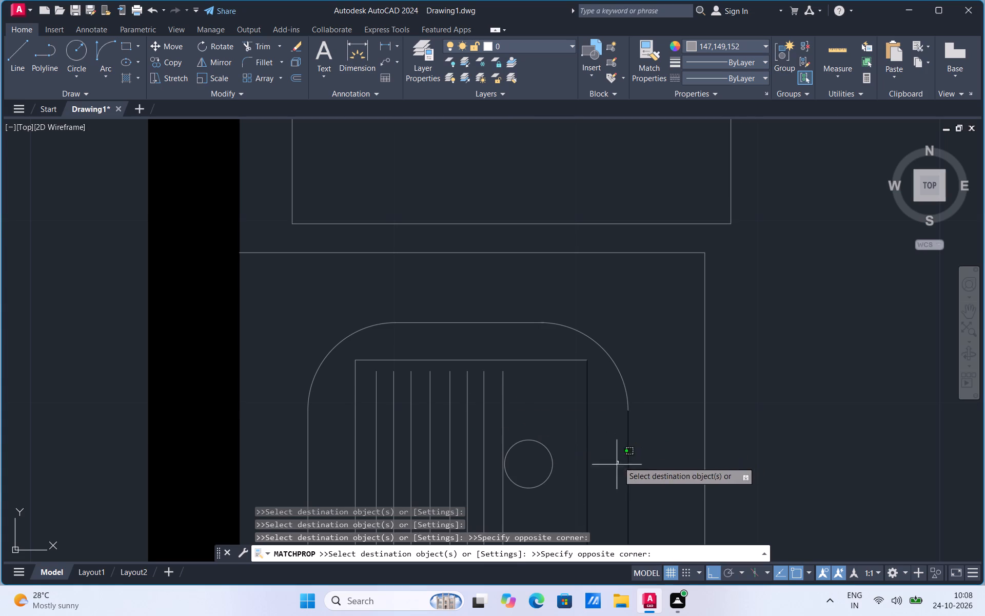
left_click_drag(615, 466, 614, 466)
left_click(585, 477)
left_click(635, 472)
Match the same gray properties onto the drainer frame's bottom edge, the lower bowl, and the tap's spout lines and circle.
scroll(521, 367, "down", 3)
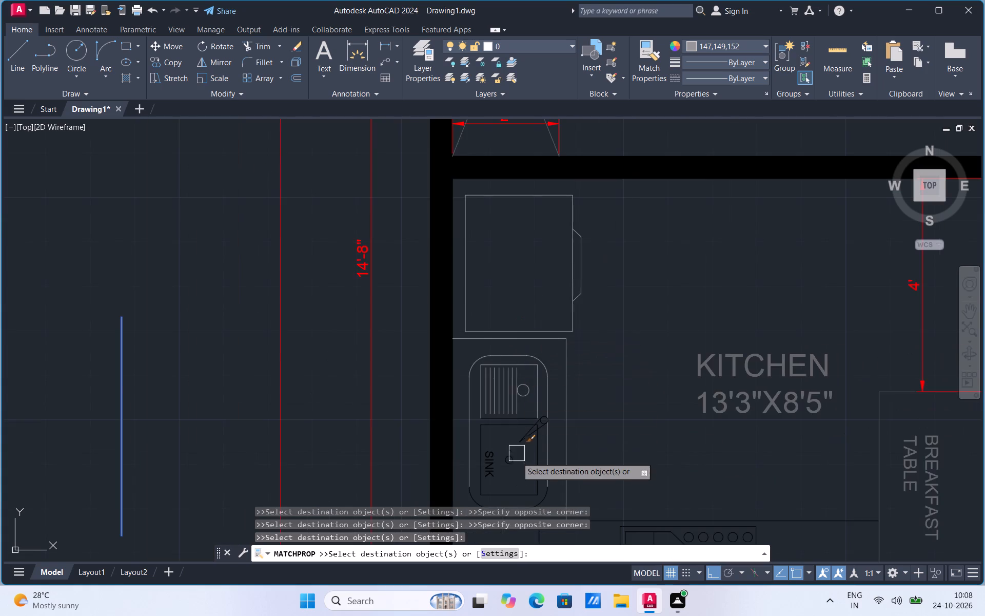
scroll(518, 457, "up", 1)
left_click(514, 402)
left_click(514, 412)
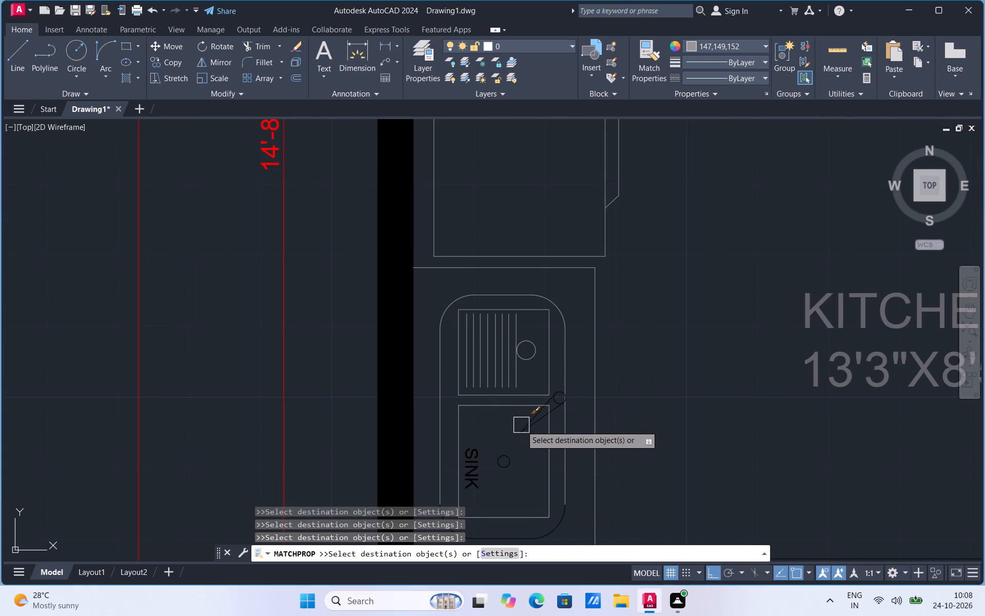
left_click(522, 419)
scroll(554, 399, "up", 3)
left_click(539, 400)
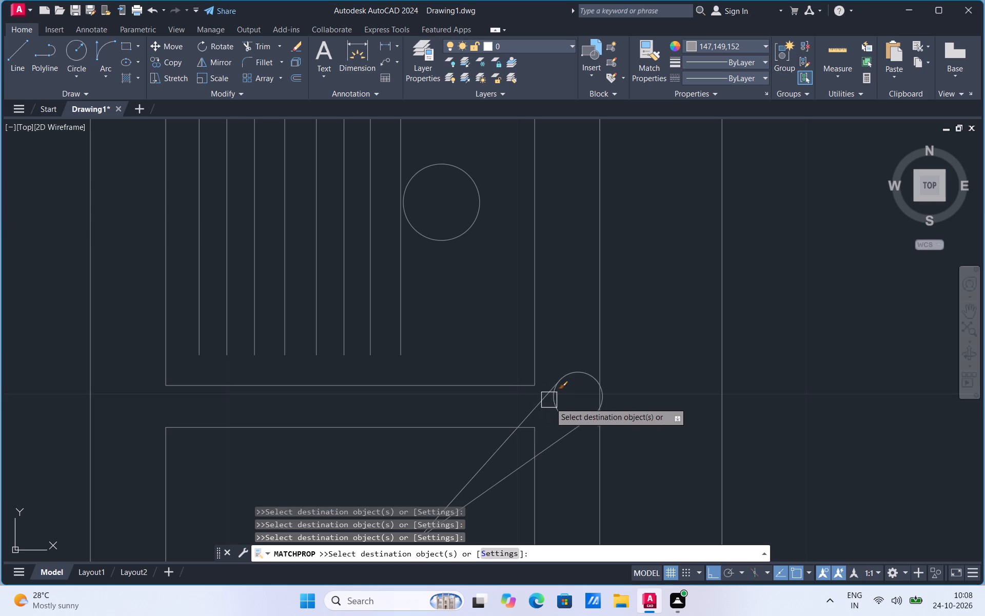
left_click(552, 407)
Match the same gray properties onto the SINK label, the lower drain circle, and the sink outline's bottom edge and corner arcs.
scroll(564, 331, "down", 3)
left_click(493, 425)
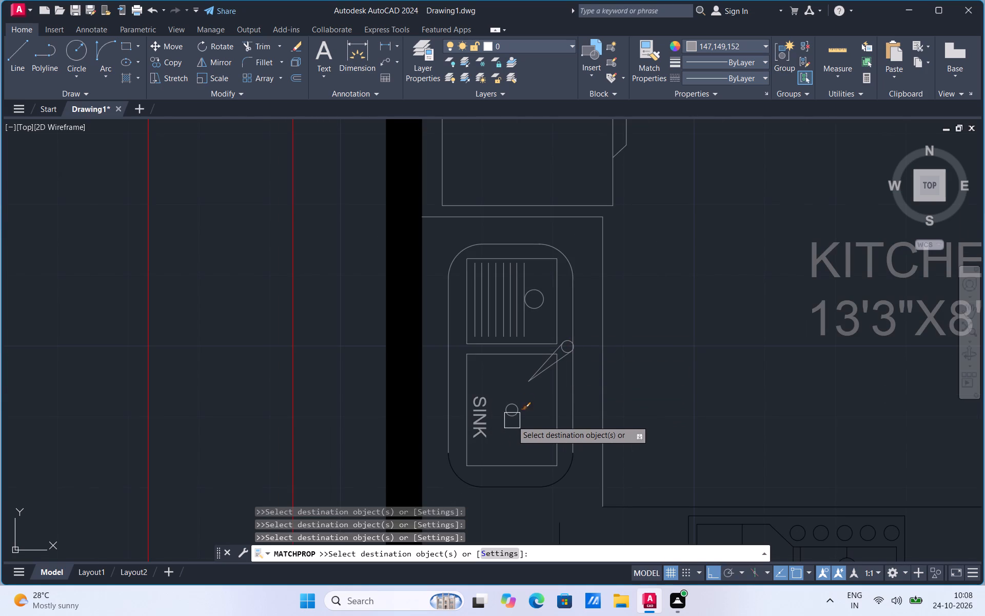
left_click(512, 420)
left_click(490, 483)
left_click_drag(456, 477, 461, 476)
left_click(570, 480)
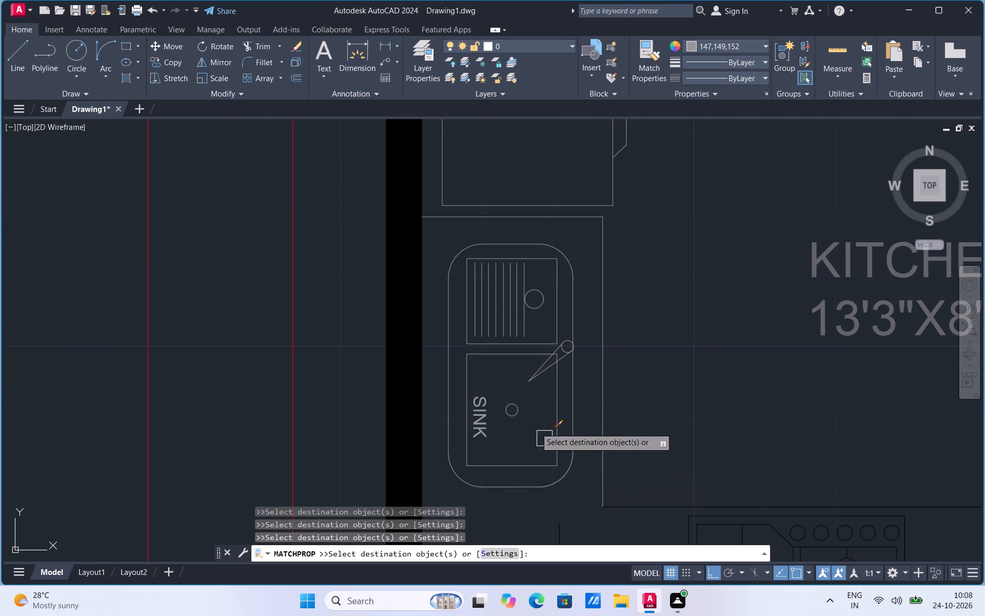
Match the same gray properties onto the stove's outer frame and the long counter edge above it.
scroll(509, 400, "down", 3)
scroll(563, 437, "up", 2)
left_click(528, 409)
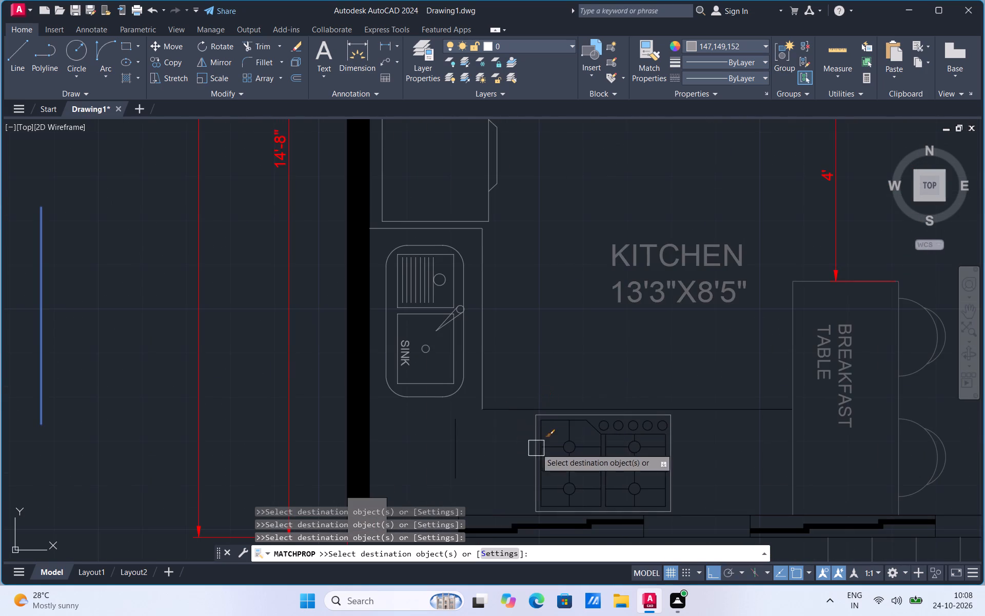
scroll(520, 407, "up", 2)
left_click(514, 411)
Match the same gray properties onto the stove's five knob circles.
scroll(432, 390, "down", 2)
scroll(607, 461, "up", 1)
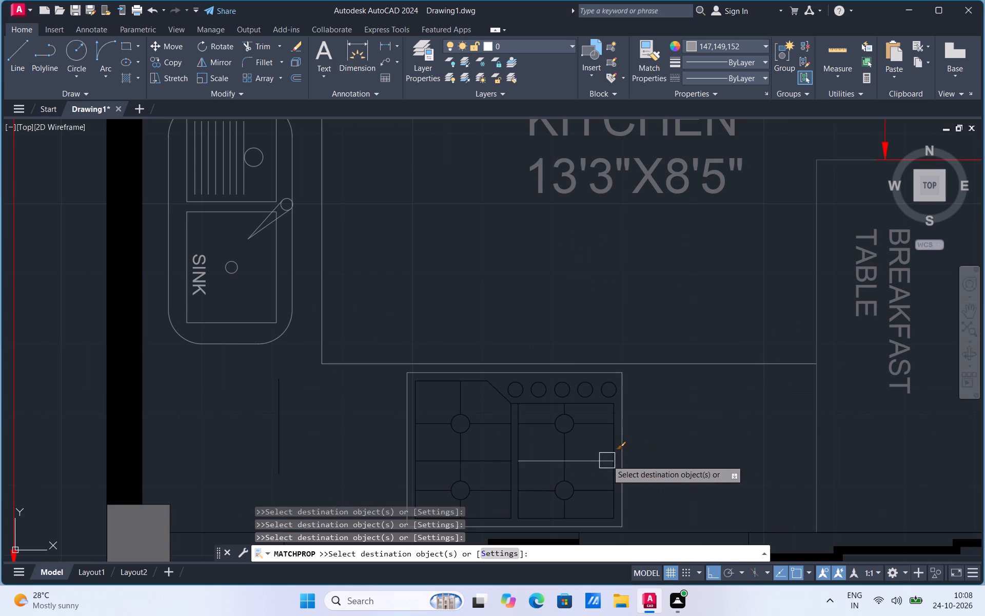
scroll(512, 394, "up", 2)
left_click(508, 395)
left_click(575, 389)
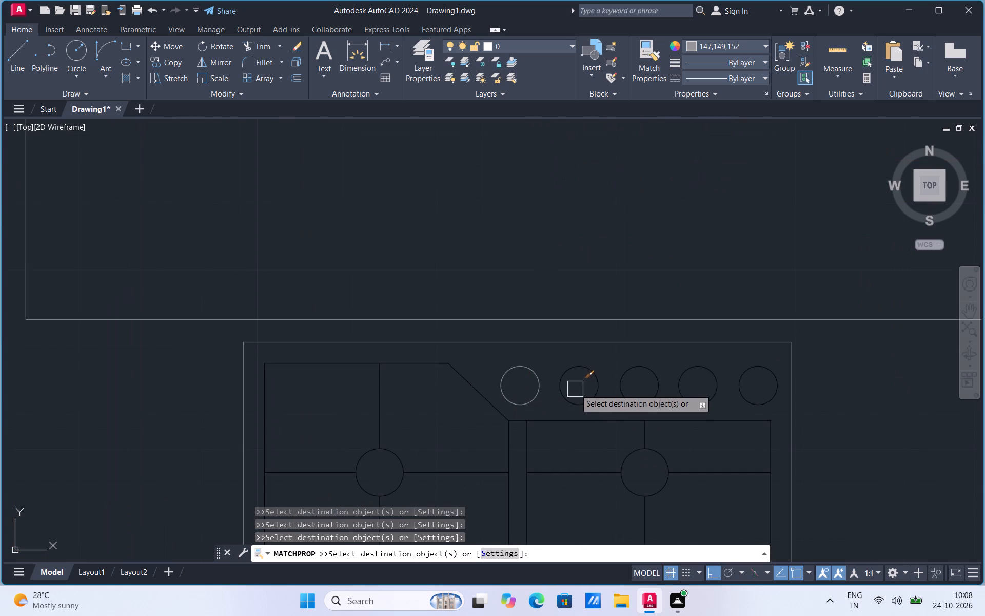
left_click(569, 400)
left_click(625, 398)
left_click(583, 407)
left_click(680, 400)
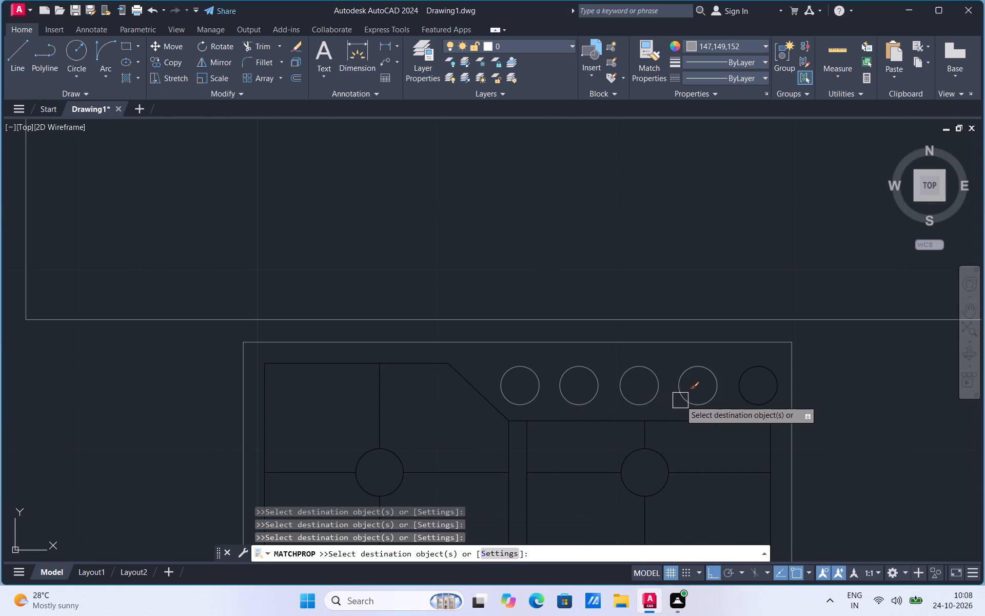
left_click_drag(761, 399, 754, 400)
Match the same gray properties onto the stove's left panel top and sides, its upper burner circle and spokes, and the right panel's top edge.
left_click(484, 400)
left_click(412, 370)
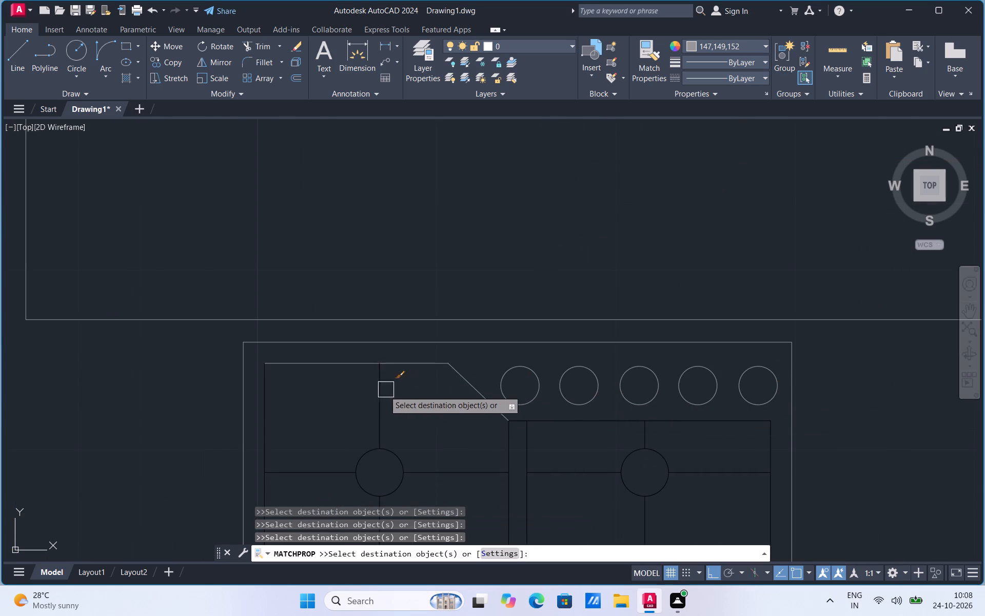
left_click(377, 402)
left_click(319, 470)
left_click(258, 429)
left_click(406, 459)
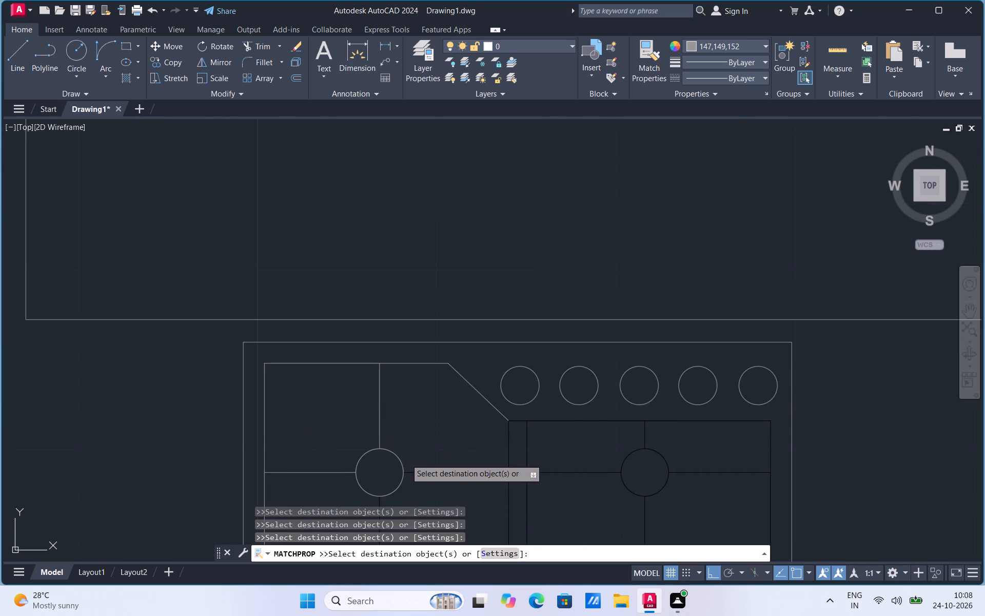
left_click(431, 464)
left_click(437, 475)
left_click(501, 453)
left_click(527, 441)
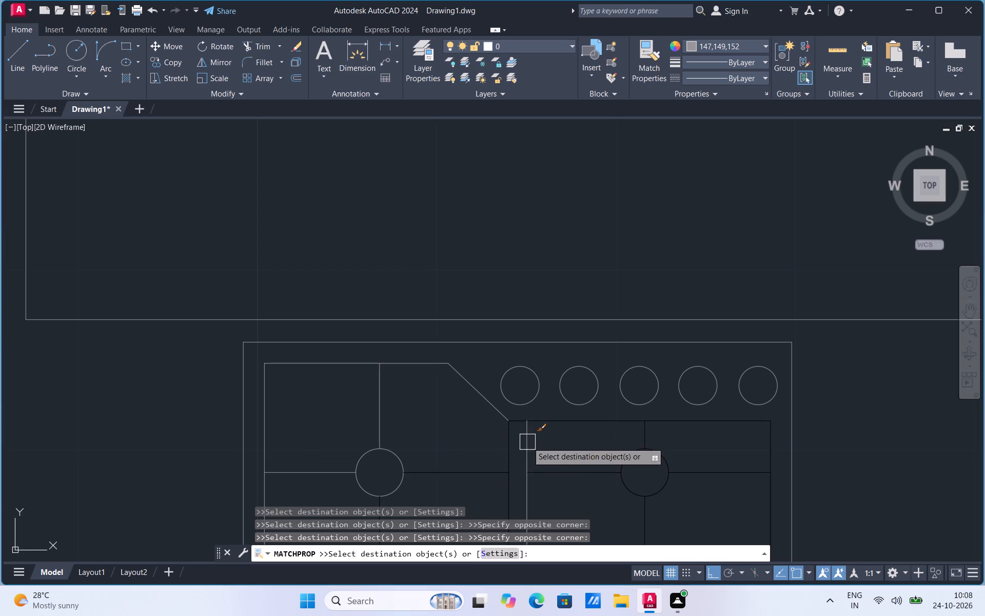
left_click(564, 425)
left_click(511, 456)
left_click(478, 476)
Match the same gray properties onto the right stove panel's side edges and its upper burner circle and spokes.
left_click_drag(582, 470, 574, 470)
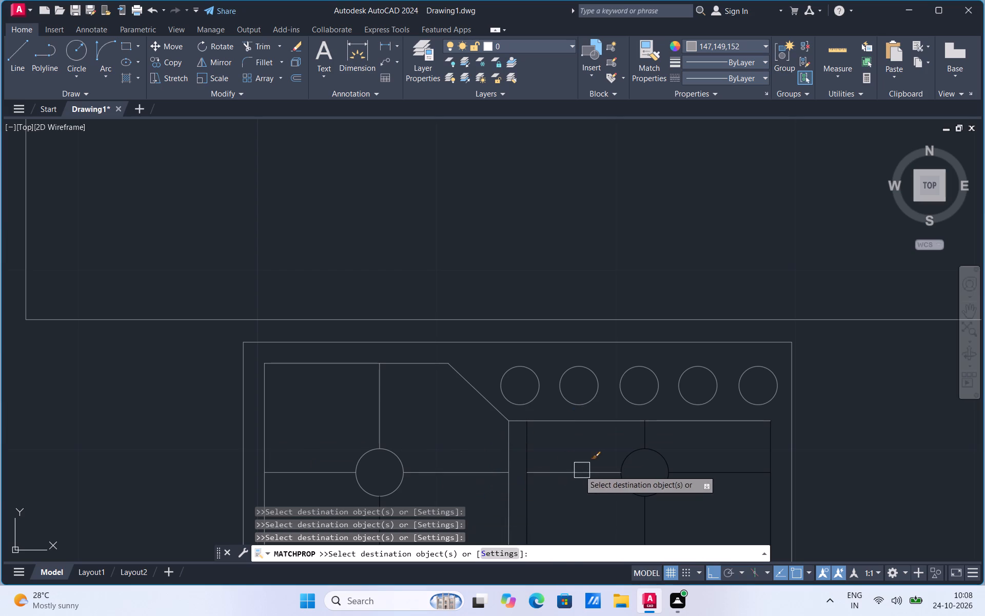
left_click(523, 458)
left_click(620, 456)
left_click(654, 439)
left_click(617, 437)
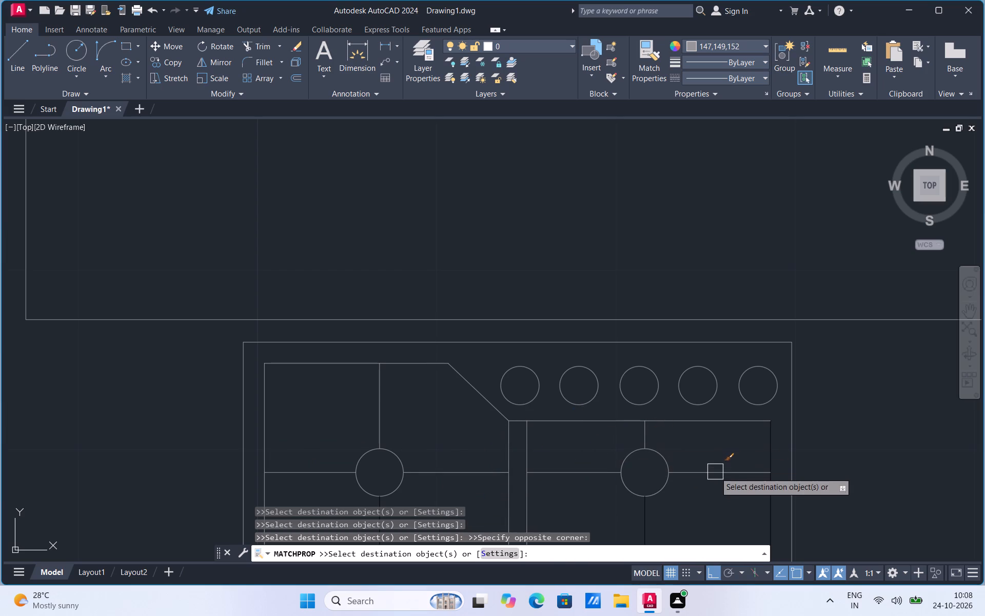
left_click(715, 476)
left_click(778, 437)
Match the same gray properties onto the left stove panel's middle divider, the line between its burners, and the lower burner's circle and spokes.
scroll(621, 359, "down", 3)
scroll(593, 436, "up", 1)
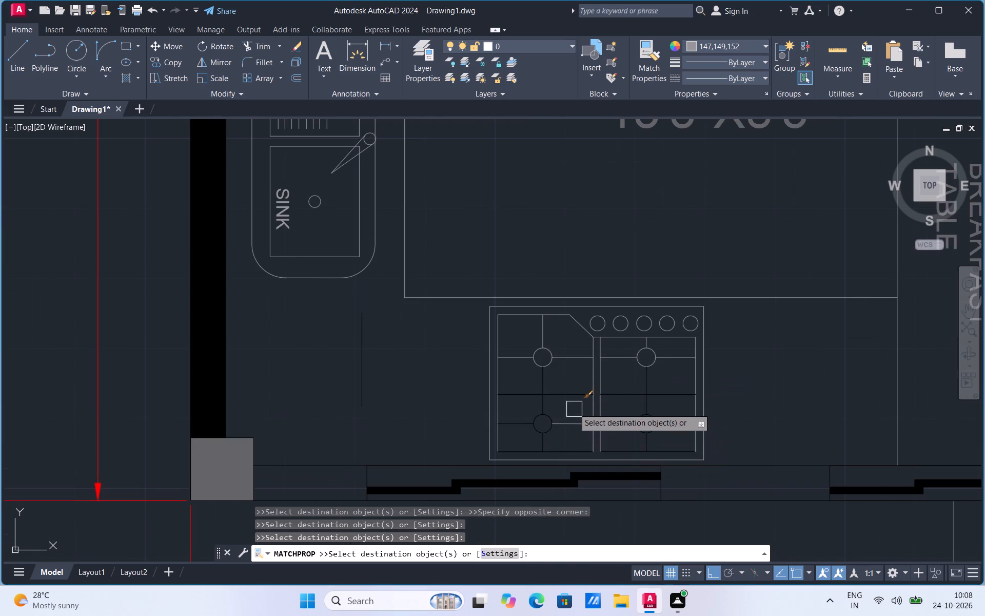
left_click(566, 396)
left_click(538, 401)
left_click(530, 420)
scroll(549, 420, "up", 2)
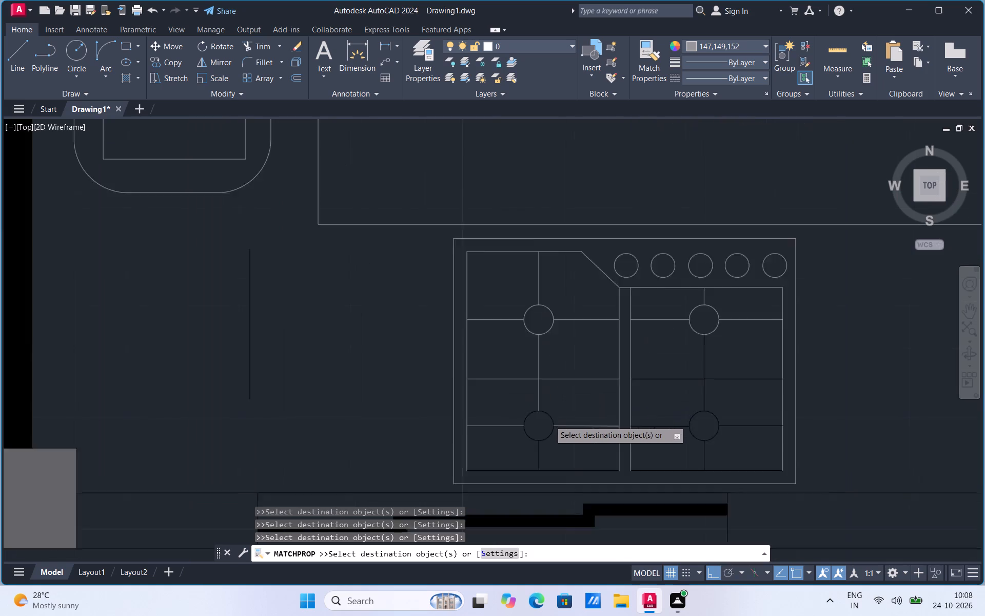
left_click(547, 440)
left_click(536, 499)
left_click(560, 490)
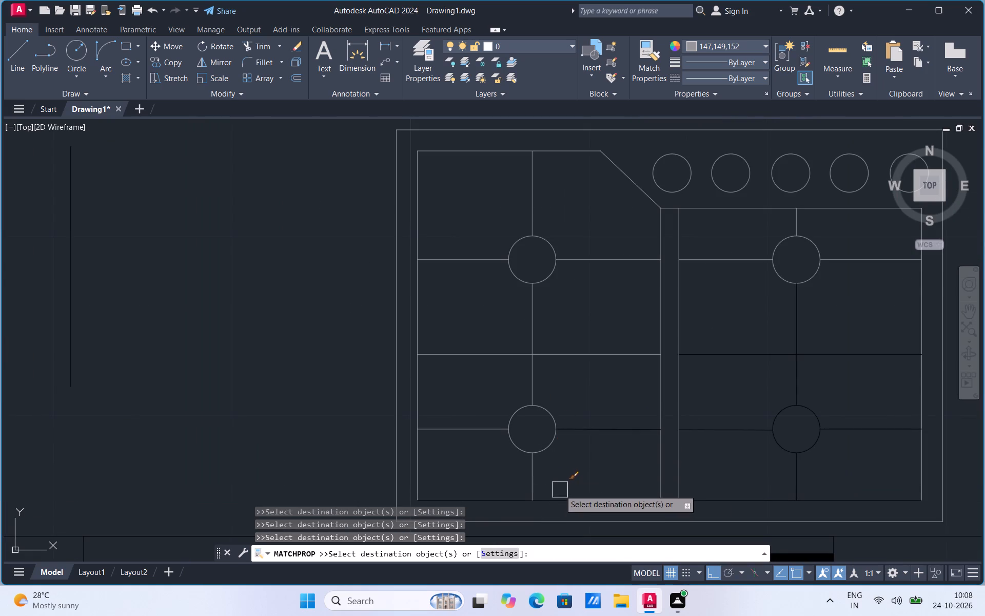
left_click(590, 435)
left_click(604, 423)
Match the same gray properties onto the right stove panel's middle divider, lower burner and spokes, and both panels' bottom edges, and end the commands.
left_click(719, 431)
left_click(728, 352)
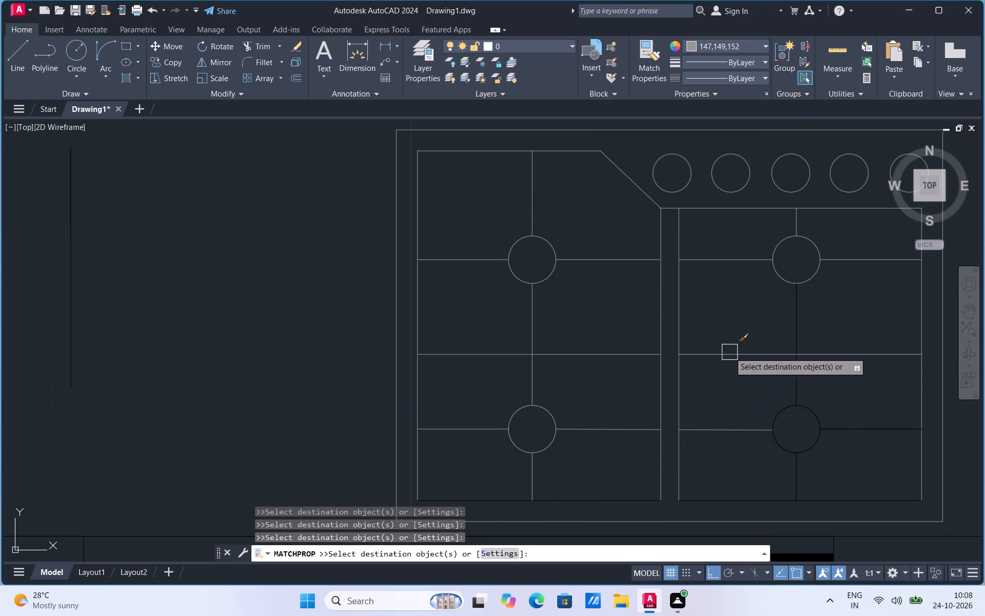
left_click(810, 334)
left_click(750, 402)
left_click(815, 437)
left_click(795, 476)
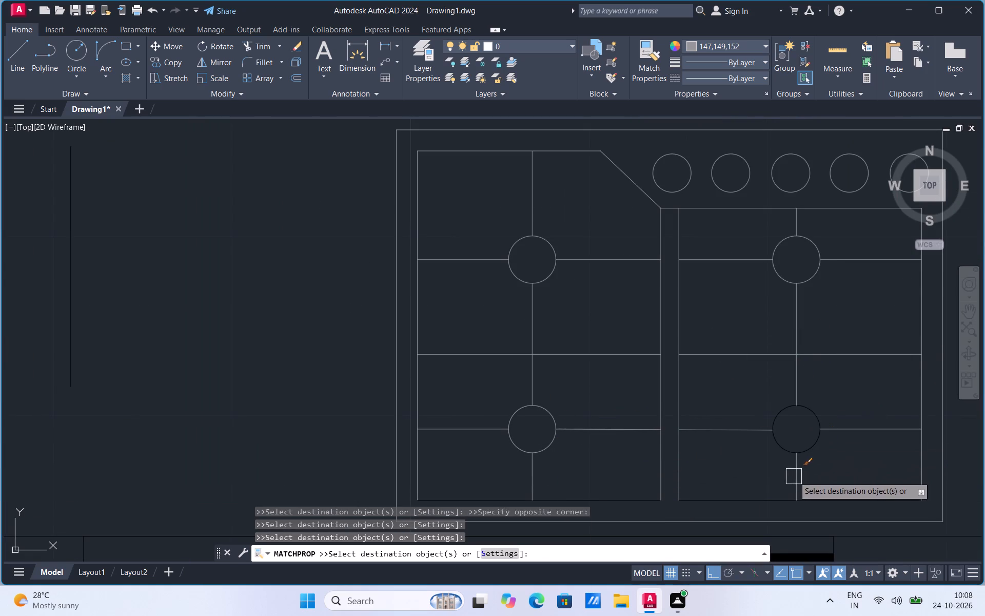
left_click(756, 498)
left_click_drag(780, 450, 772, 457)
left_click(634, 498)
scroll(504, 425, "down", 2)
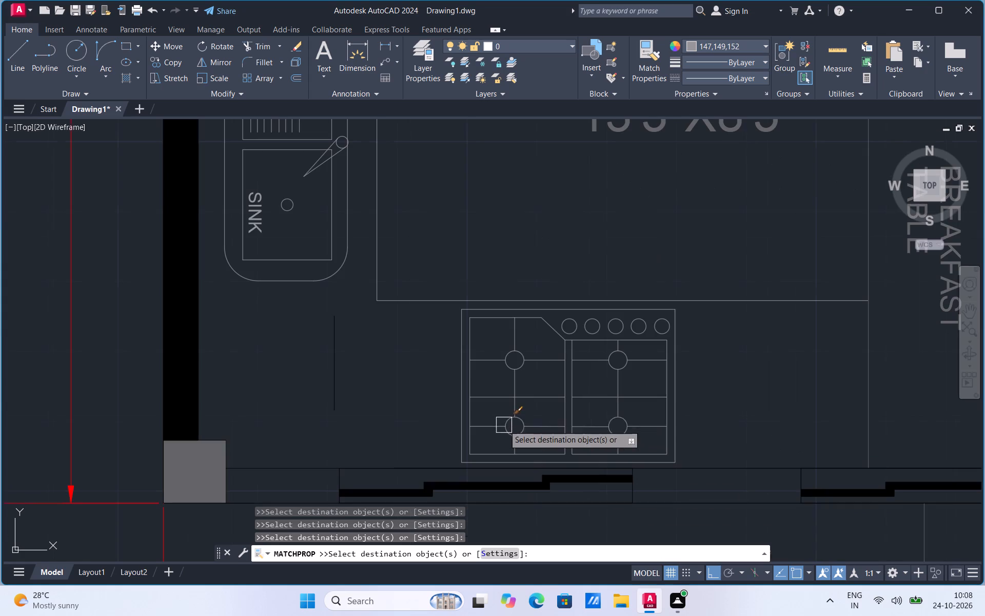
scroll(504, 415, "down", 2)
scroll(555, 438, "down", 2)
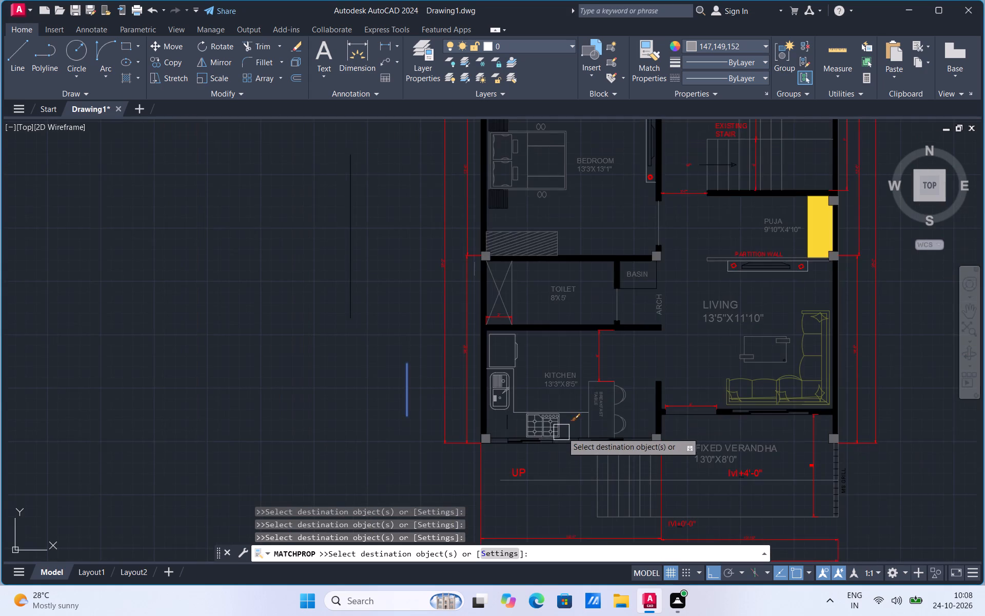
scroll(563, 435, "down", 1)
scroll(468, 393, "up", 2)
key("Escape")
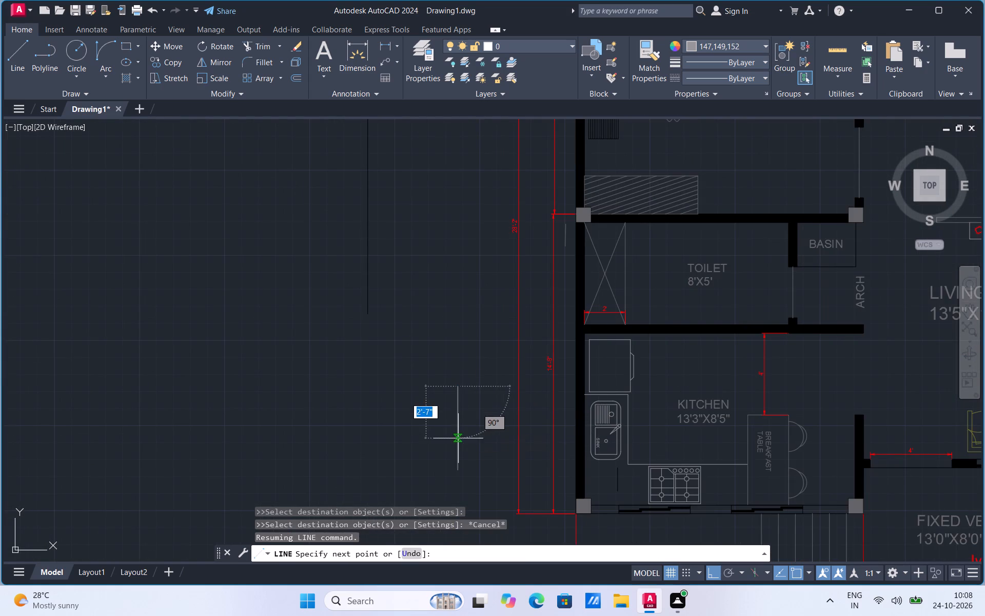
key("Escape")
Delete the gray and black sample lines in the empty area west of the plan.
left_click(460, 428)
left_click(356, 302)
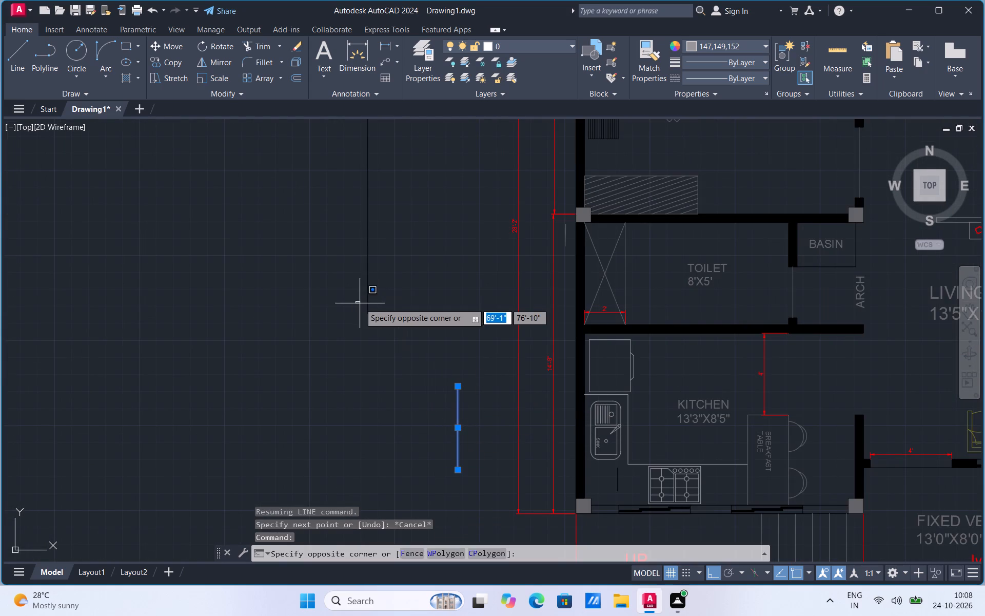
left_click_drag(406, 274, 404, 279)
left_click(376, 313)
left_click(365, 300)
key("Delete")
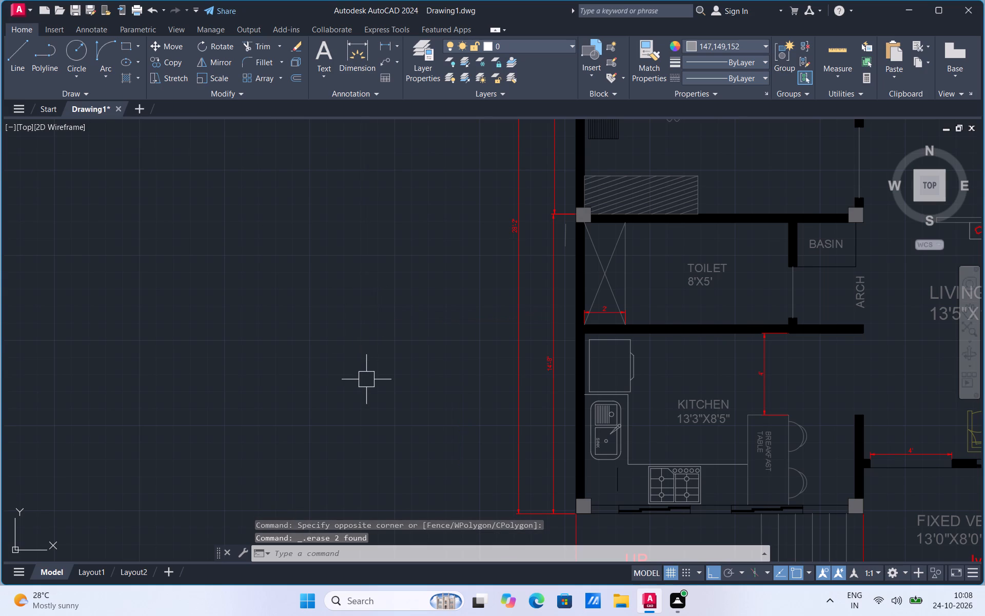
Set the current colour to blue and draw a vertical sample line in the empty area west of the plan.
left_click(694, 48)
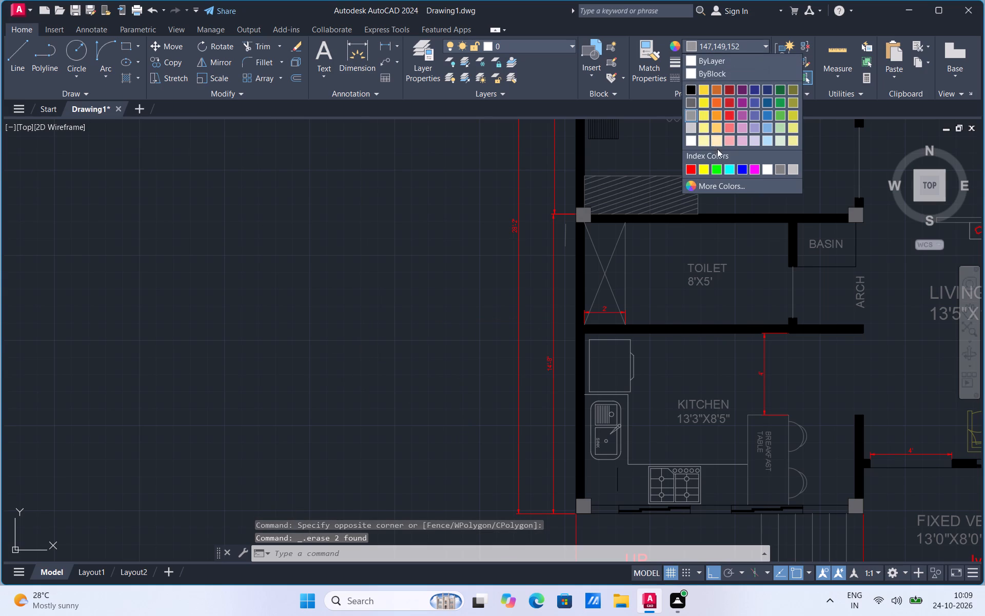
left_click(741, 171)
left_click(23, 71)
left_click_drag(328, 383, 321, 350)
left_click(295, 232)
Match the blue sample line's properties onto the hatch of the kitchen's sliding windows.
left_click(652, 65)
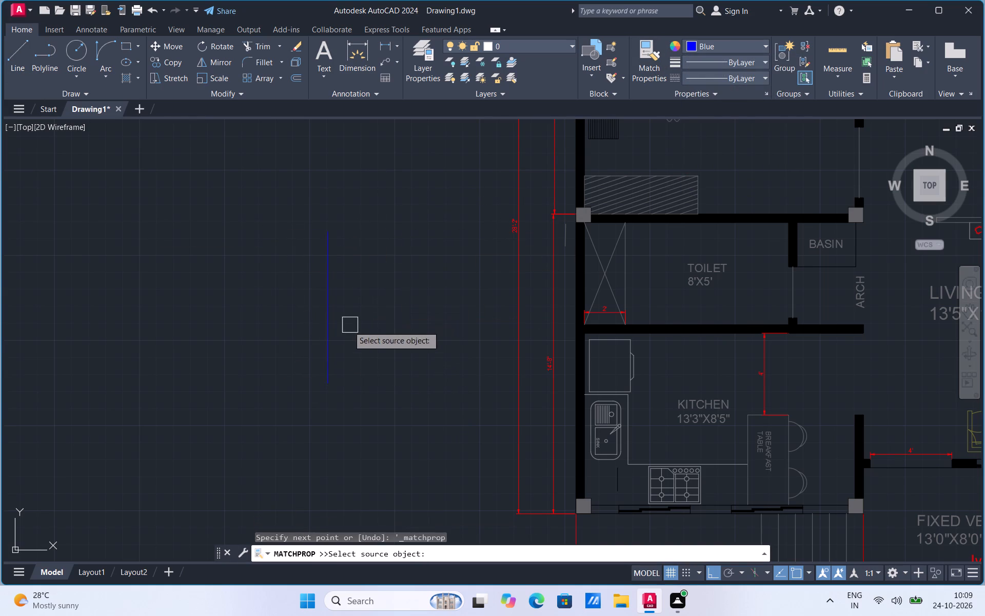
left_click(331, 345)
scroll(417, 306, "down", 3)
scroll(482, 357, "up", 6)
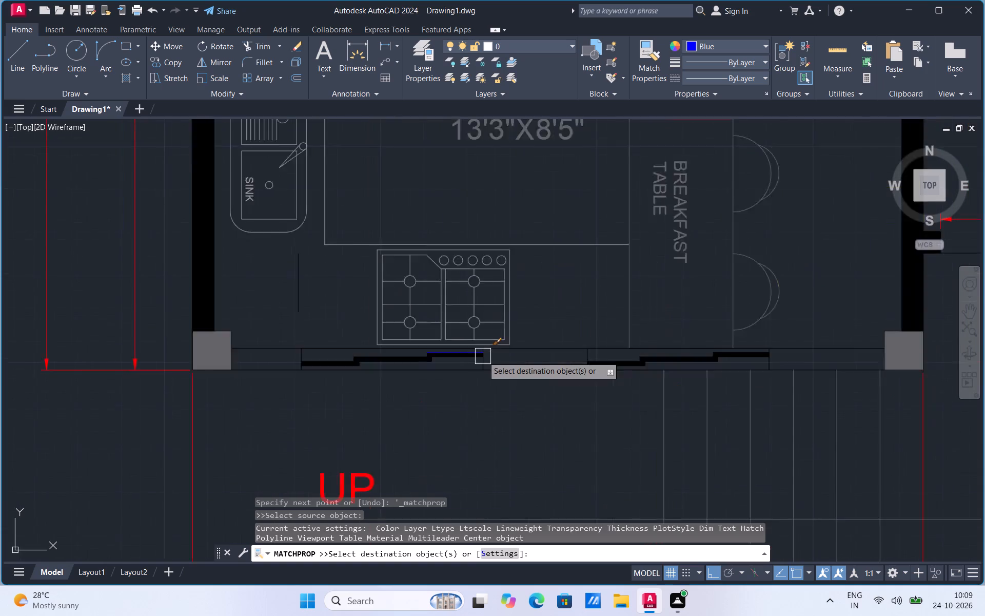
scroll(424, 356, "up", 3)
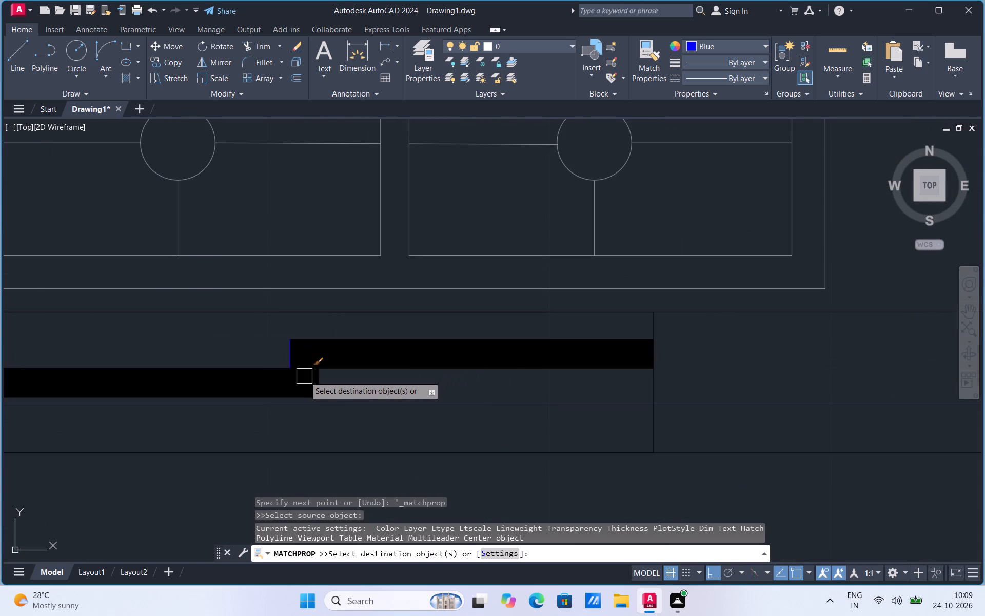
left_click(304, 376)
Match the same blue properties onto the hatch of the bedroom, stair and living room windows, and end the commands.
scroll(348, 392, "down", 6)
scroll(518, 452, "down", 2)
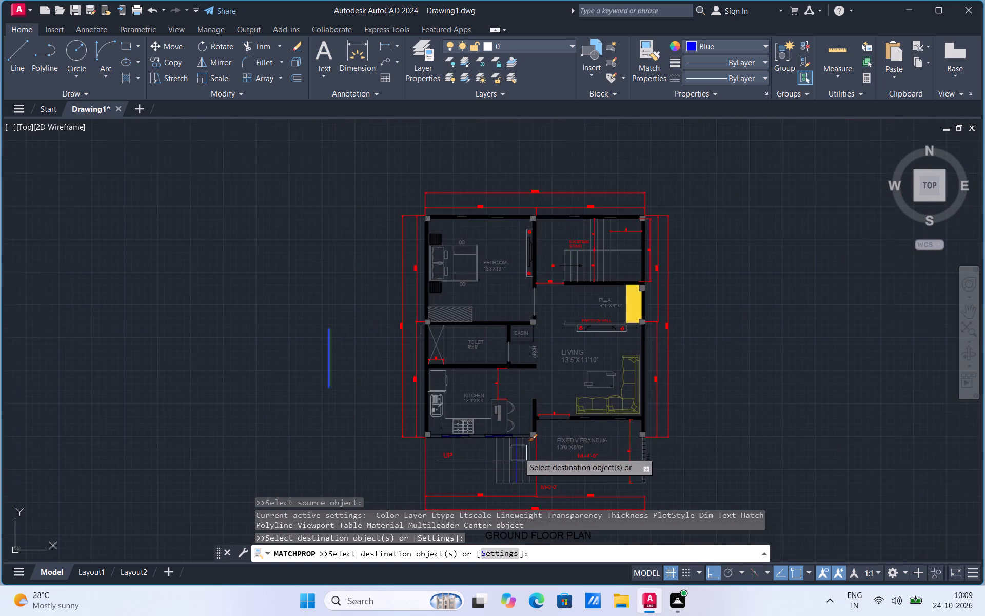
scroll(476, 211, "up", 3)
scroll(443, 245, "up", 3)
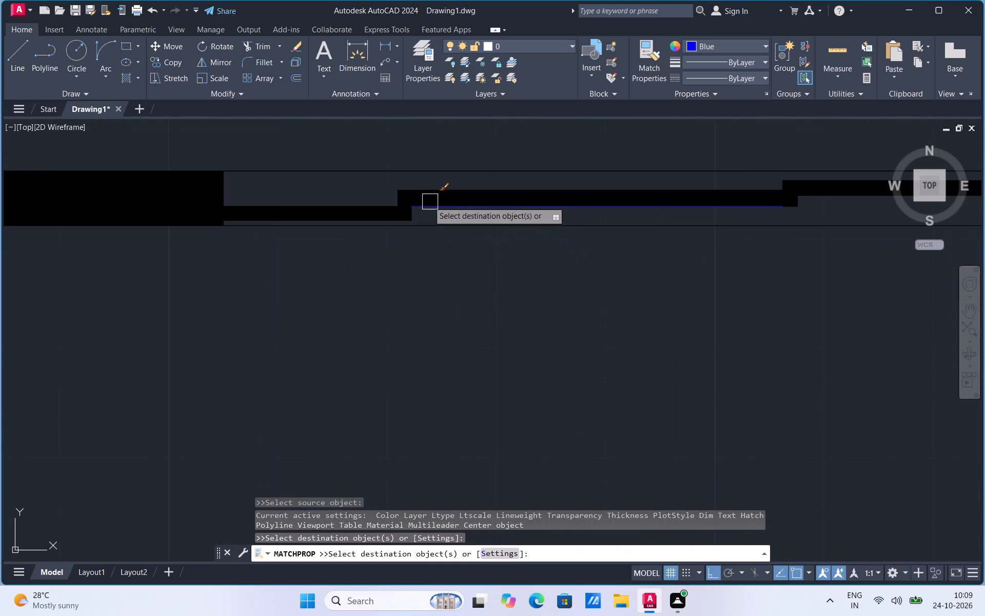
scroll(413, 200, "up", 2)
left_click(408, 195)
scroll(344, 422, "down", 6)
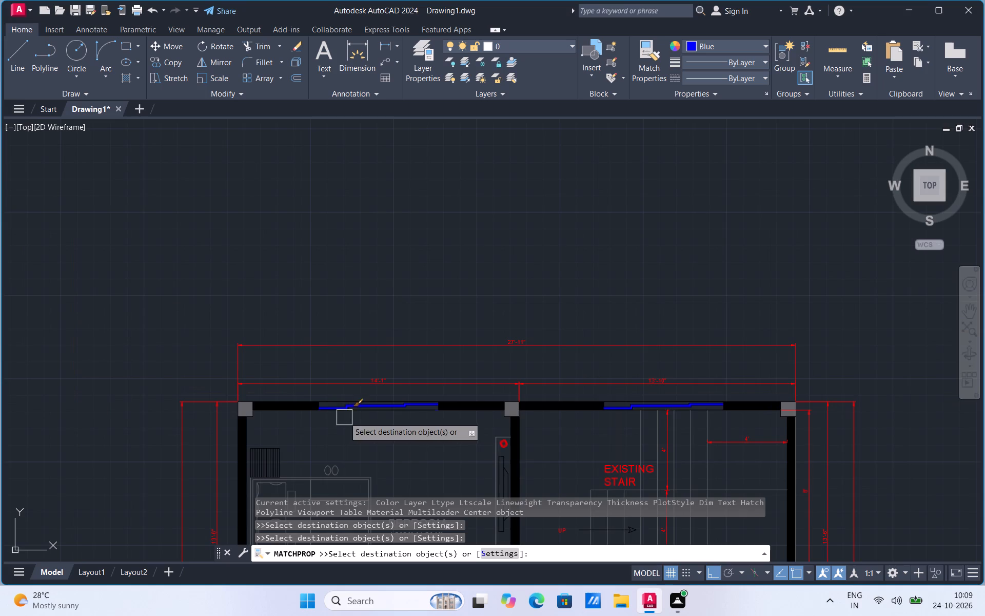
scroll(657, 393, "up", 2)
scroll(667, 217, "down", 2)
key("Escape")
scroll(700, 219, "down", 3)
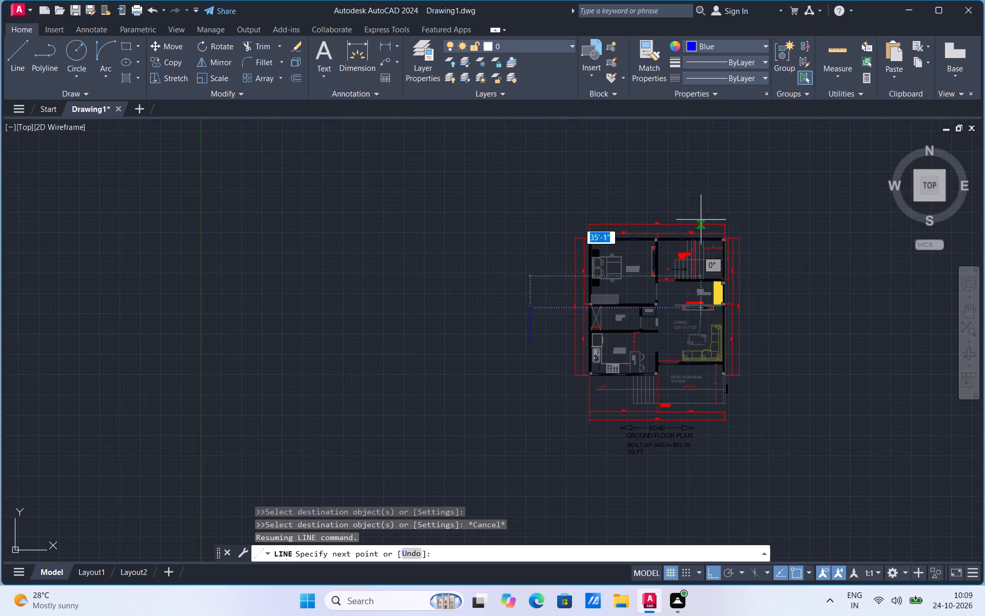
key("Escape")
Delete the blue sample line in the empty area west of the plan.
scroll(515, 342, "up", 2)
left_click_drag(515, 363, 527, 354)
left_click(592, 215)
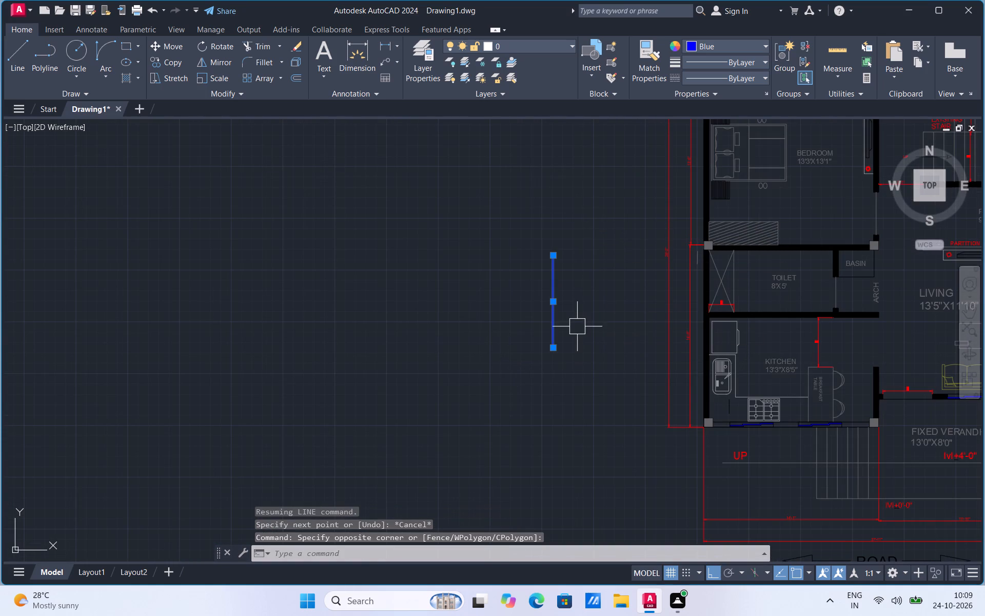
key("Delete")
Delete the horizontal line crossing the fixed verandha.
scroll(545, 363, "down", 3)
scroll(613, 384, "up", 4)
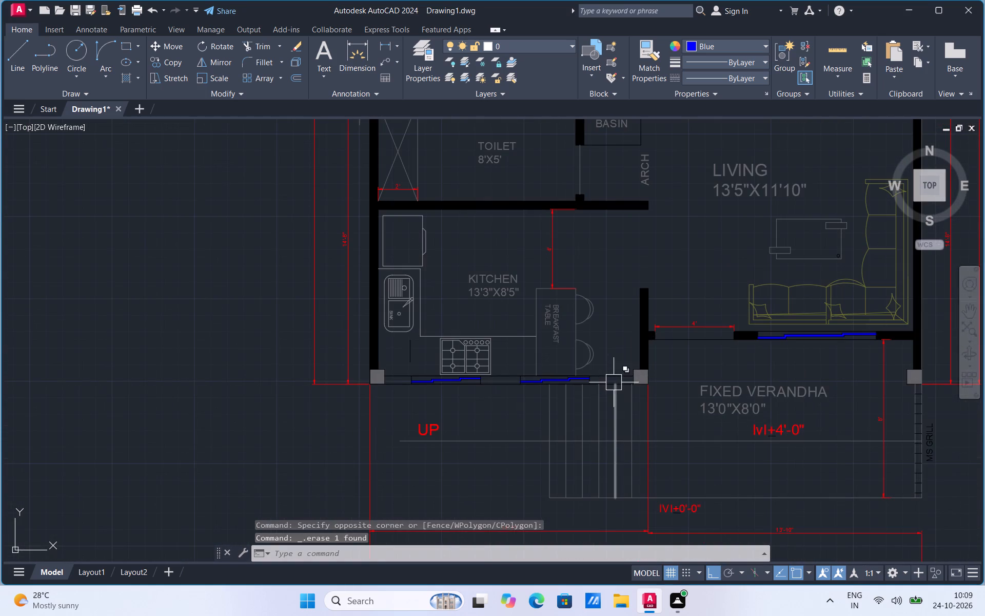
scroll(509, 434, "down", 2)
scroll(646, 398, "up", 2)
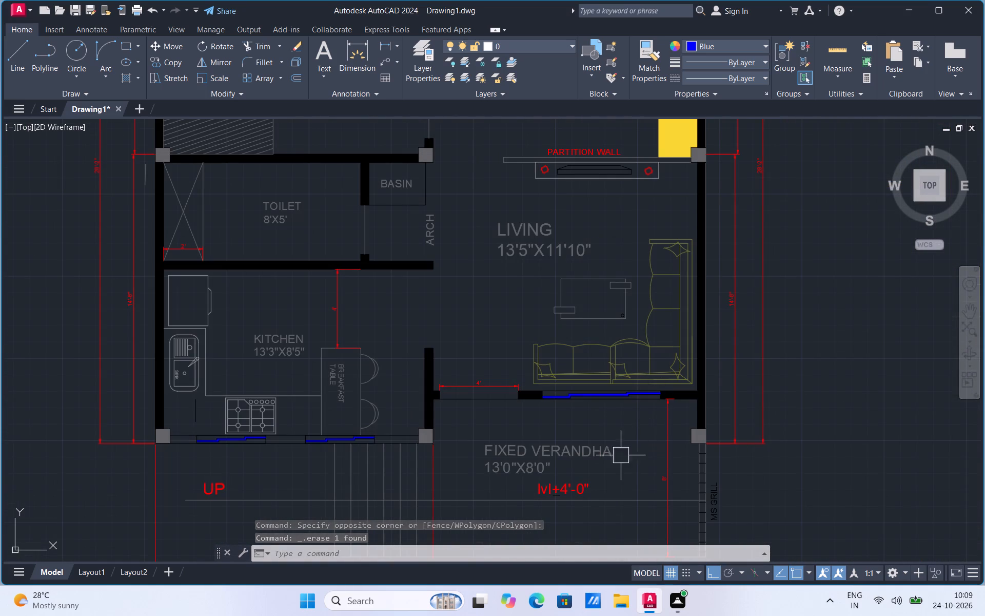
scroll(616, 444, "down", 2)
scroll(625, 471, "up", 1)
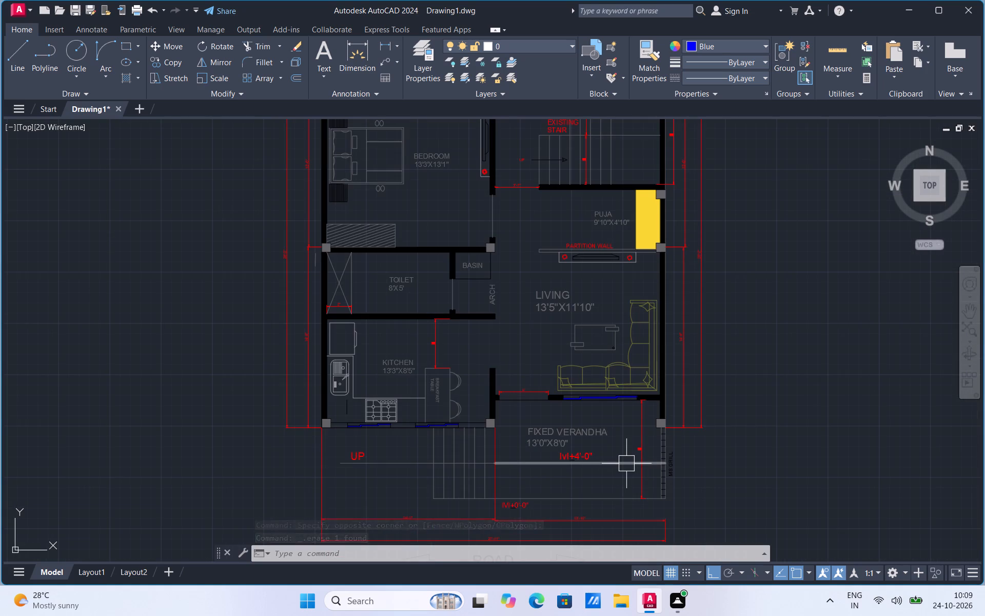
left_click(626, 463)
key("Delete")
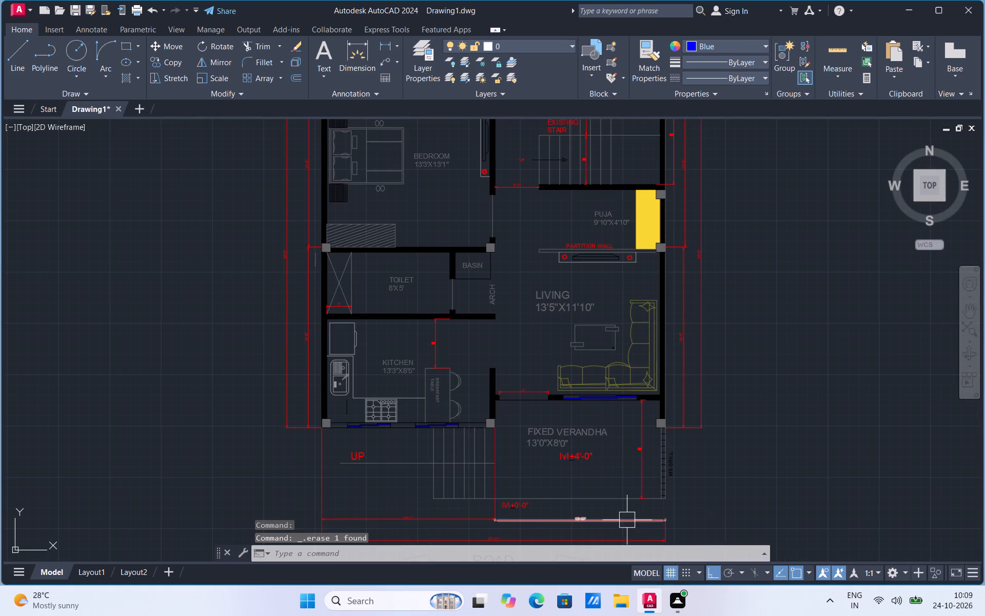
Examine the recoloured ground floor plan, including the verandha and the living room furniture.
scroll(622, 520, "up", 1)
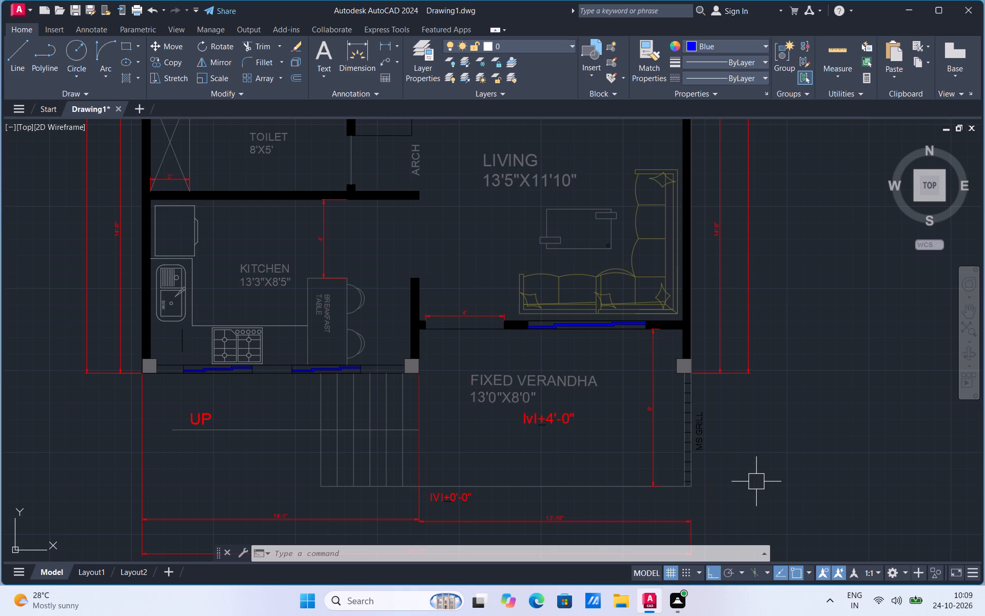
scroll(811, 485, "down", 1)
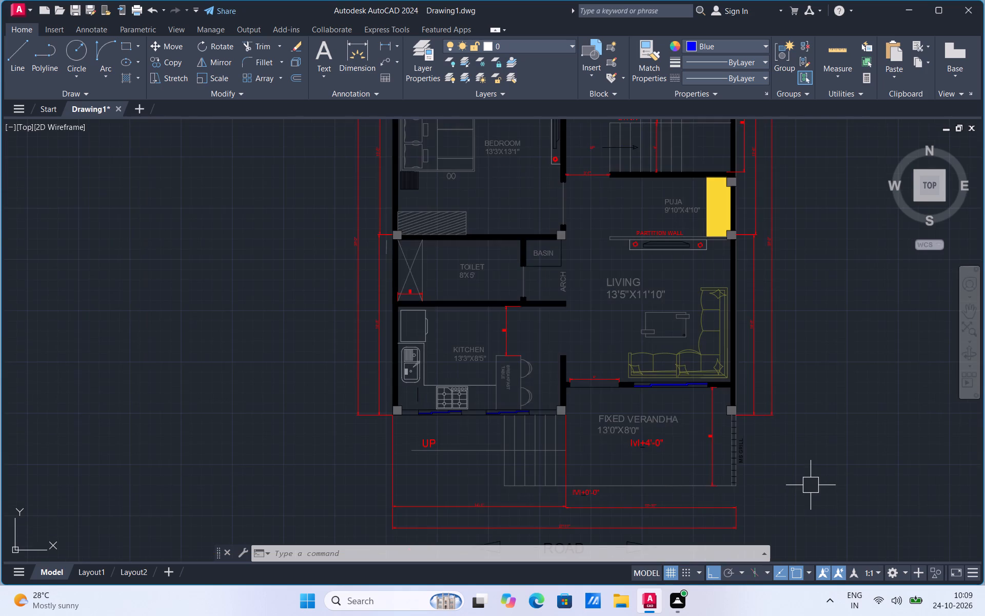
scroll(803, 490, "down", 1)
scroll(782, 384, "up", 1)
scroll(642, 426, "down", 2)
scroll(713, 427, "up", 2)
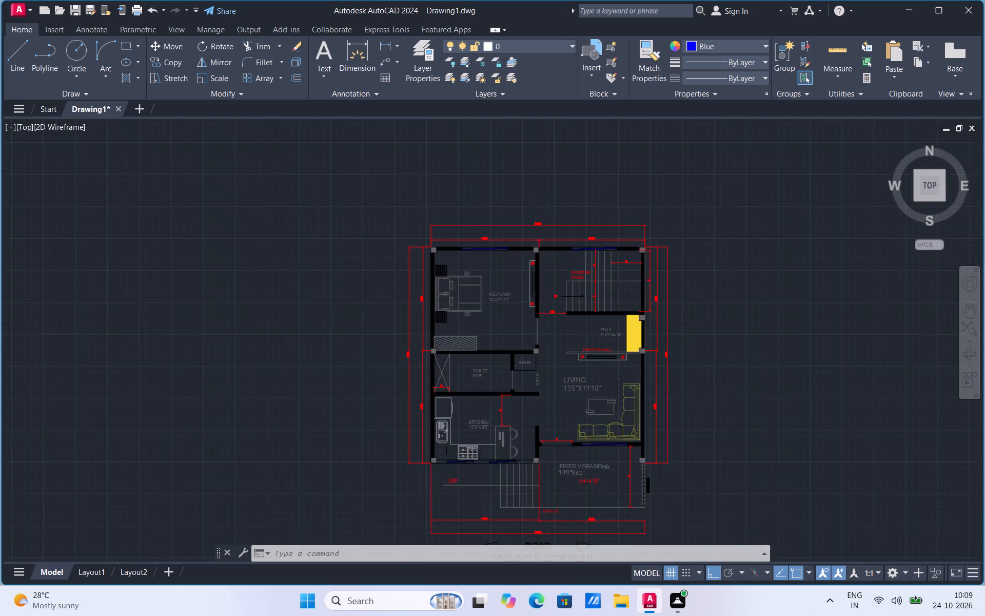
scroll(693, 434, "down", 1)
scroll(630, 497, "up", 1)
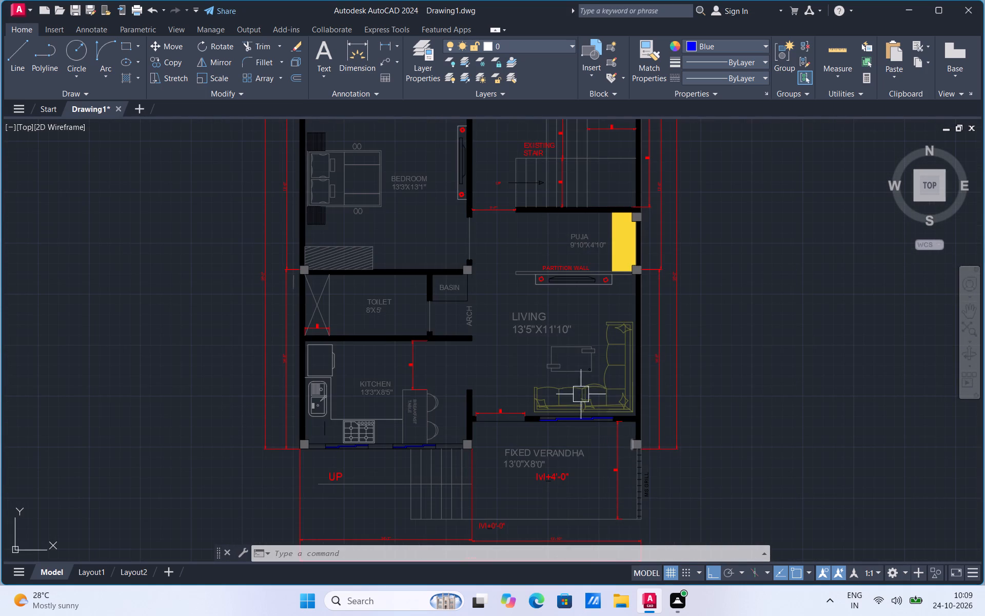
scroll(553, 353, "up", 3)
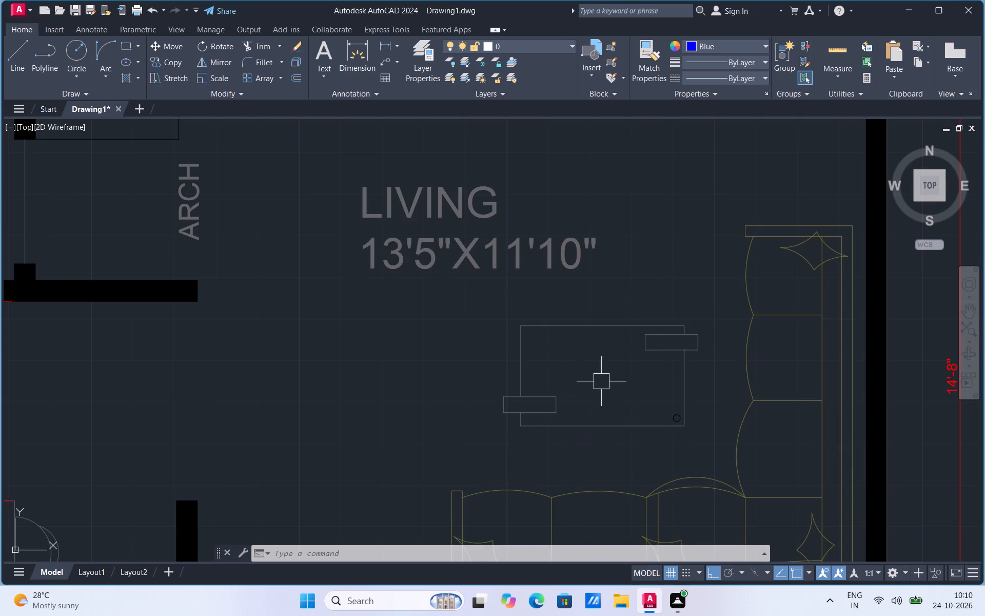
scroll(612, 380, "down", 2)
scroll(666, 287, "down", 2)
Set the current colour to black (0,0,0) and delete the stray vertical line west of the kitchen stove.
scroll(484, 379, "up", 2)
scroll(566, 355, "up", 3)
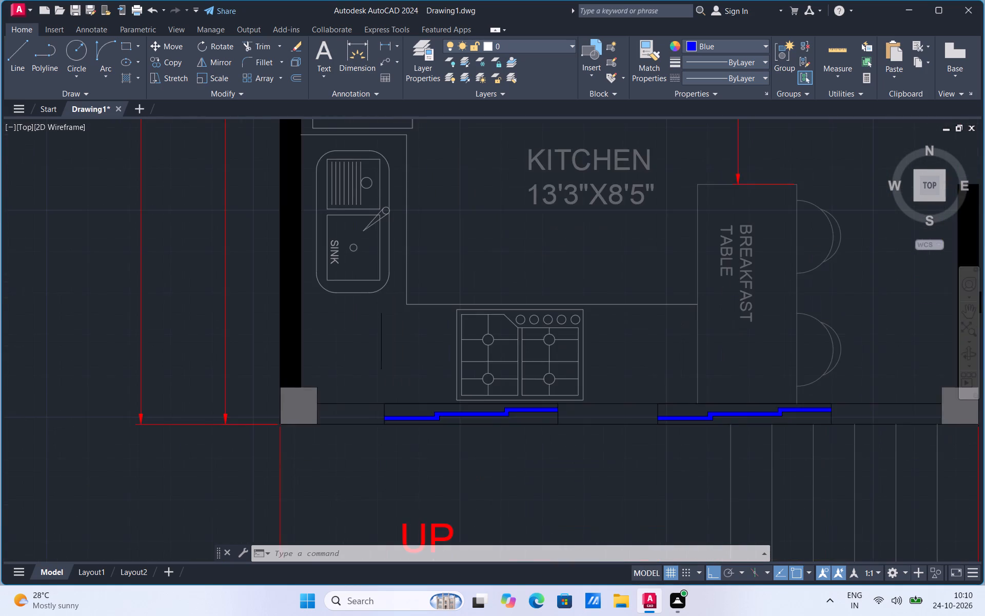
scroll(558, 276, "up", 1)
left_click(689, 44)
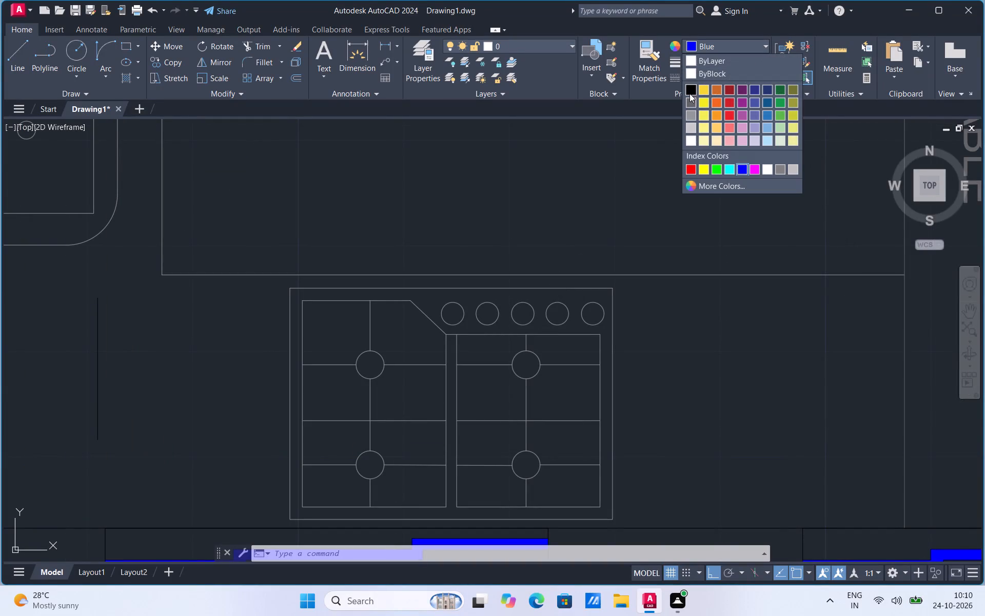
left_click(690, 87)
left_click(24, 68)
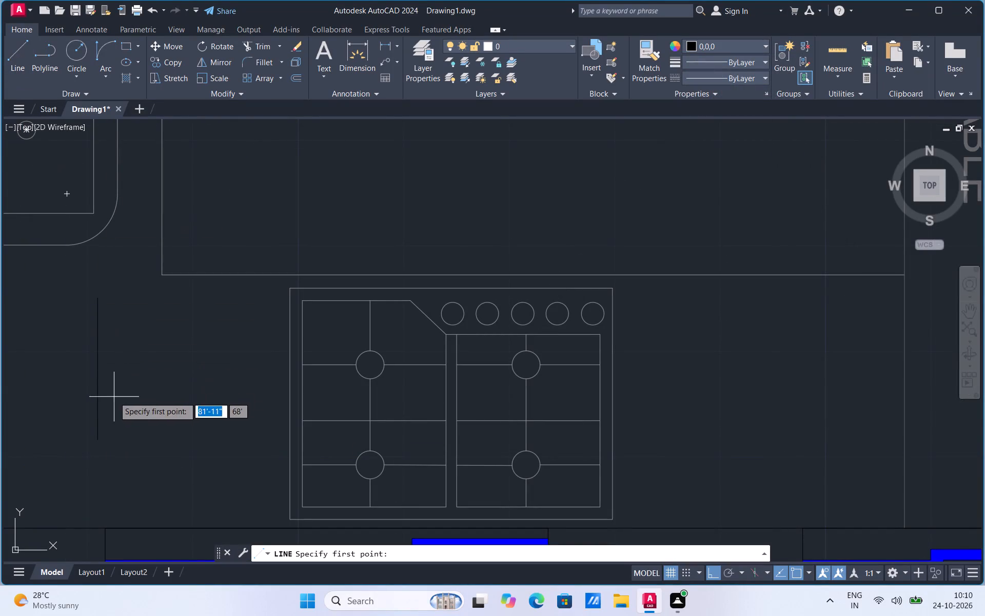
key("Escape")
left_click(103, 362)
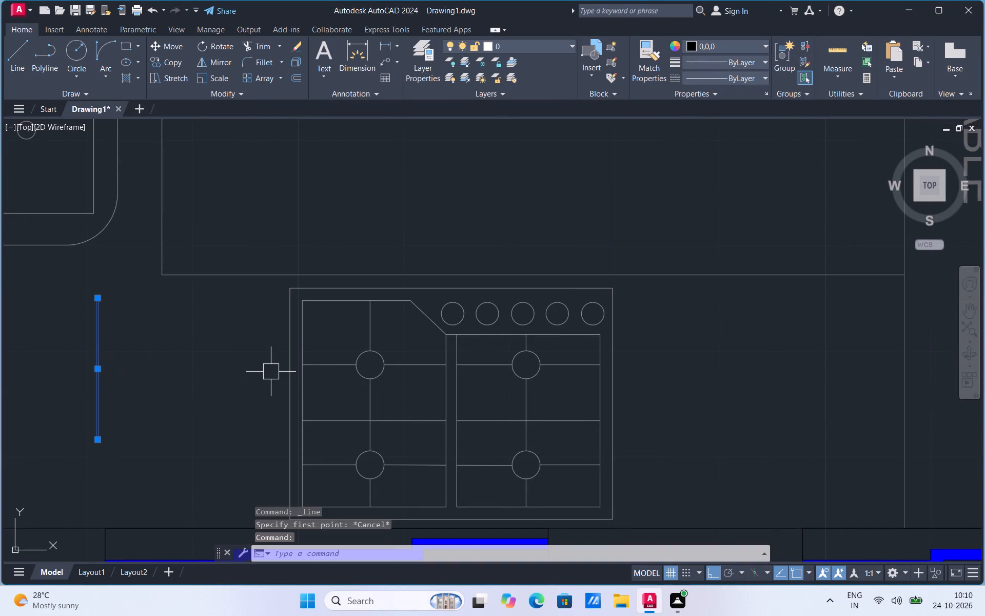
key("Delete")
Draw a black vertical sample line just west of the stove.
left_click(20, 65)
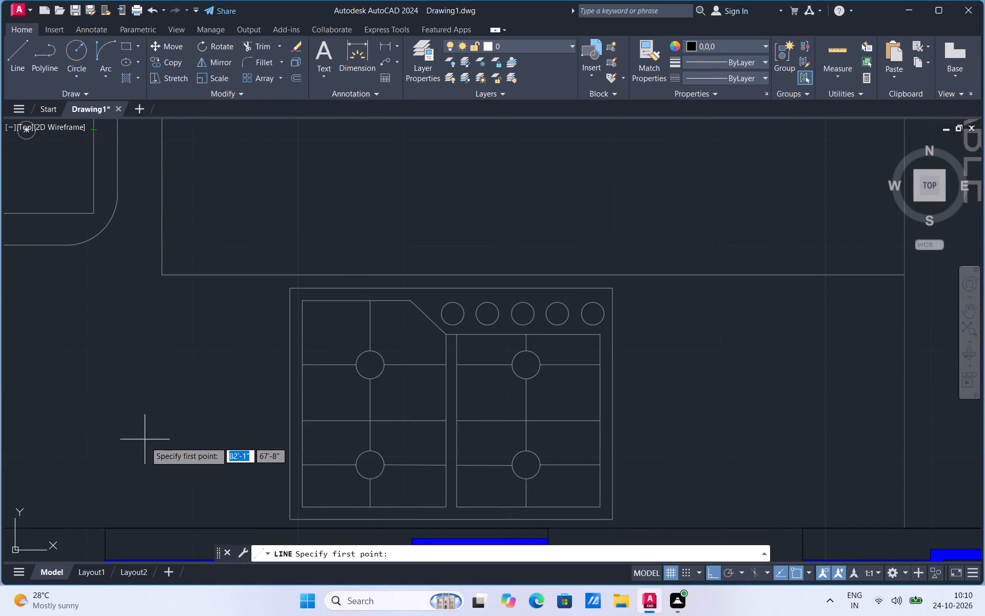
left_click_drag(151, 463, 149, 448)
left_click(128, 297)
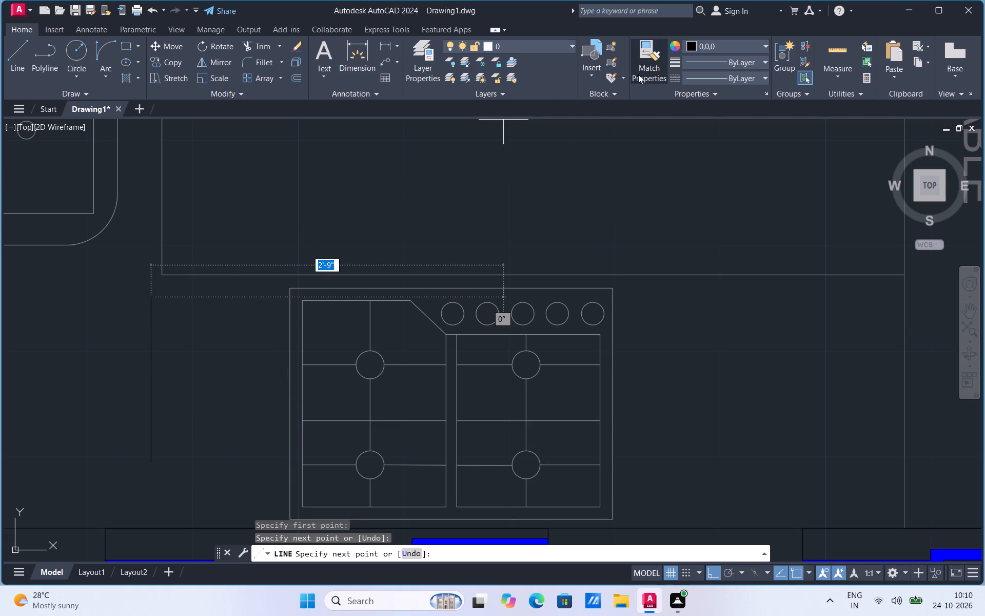
Match the black sample line's properties onto the stove's outer frame, the left panel's top and left edges, and its upper burner circle, left and top spokes.
left_click(640, 75)
left_click(148, 335)
left_click(325, 283)
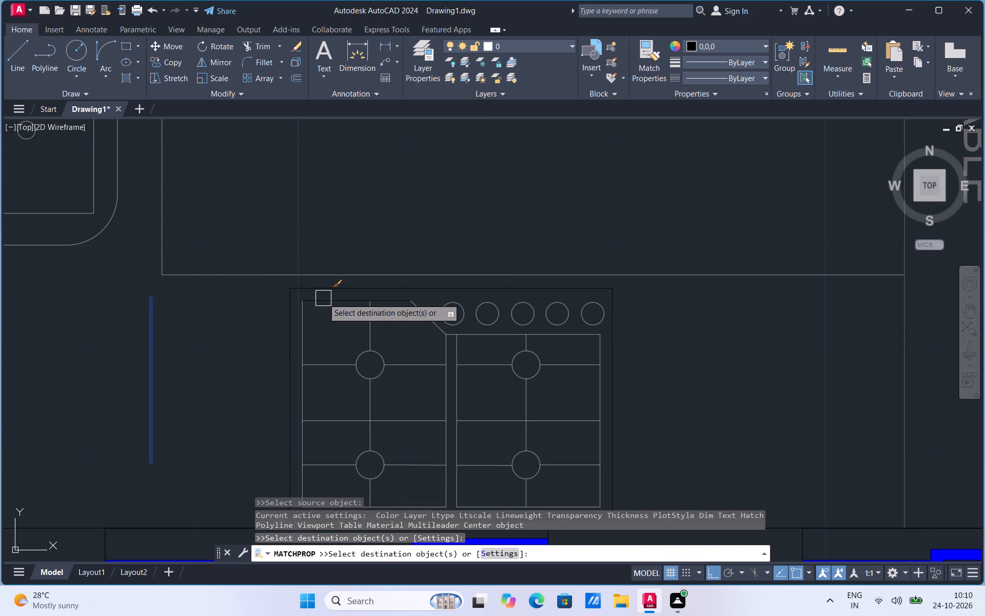
left_click(323, 298)
left_click(302, 333)
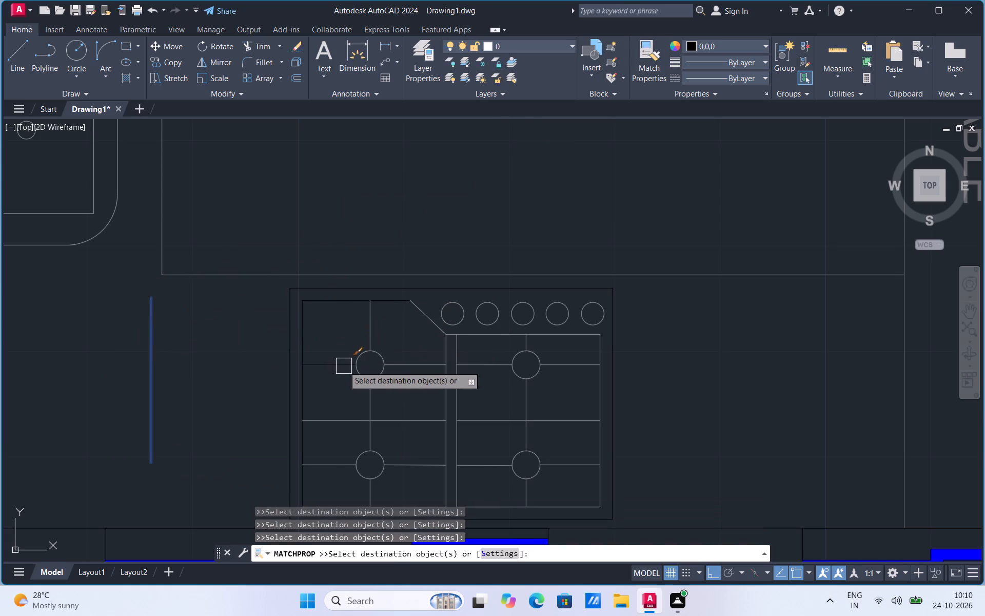
left_click_drag(344, 365, 342, 358)
left_click(365, 324)
left_click(359, 352)
Match the same black properties onto the left panel's diagonal edge, its upper burner's right spoke, the right panel's top edge and the five knobs.
left_click(408, 355)
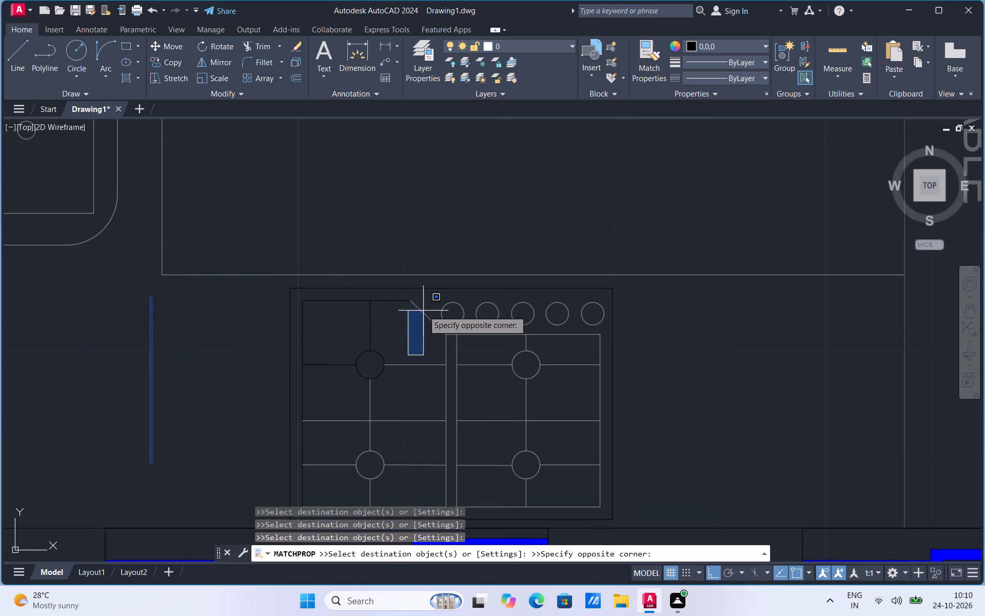
left_click(424, 311)
left_click(435, 324)
left_click(415, 371)
left_click(470, 334)
left_click(415, 326)
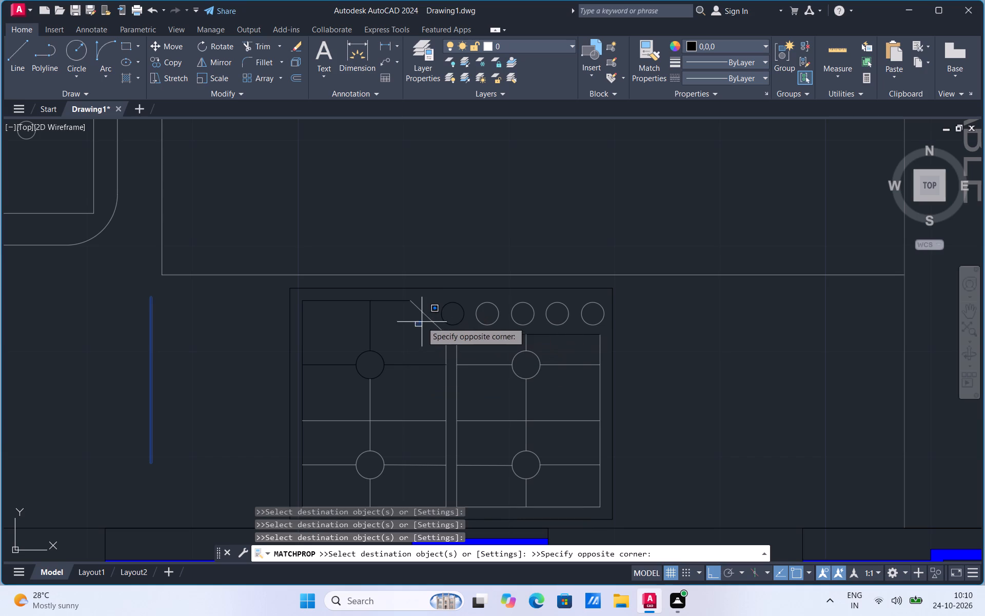
left_click(428, 307)
left_click(434, 317)
left_click(510, 304)
left_click(490, 314)
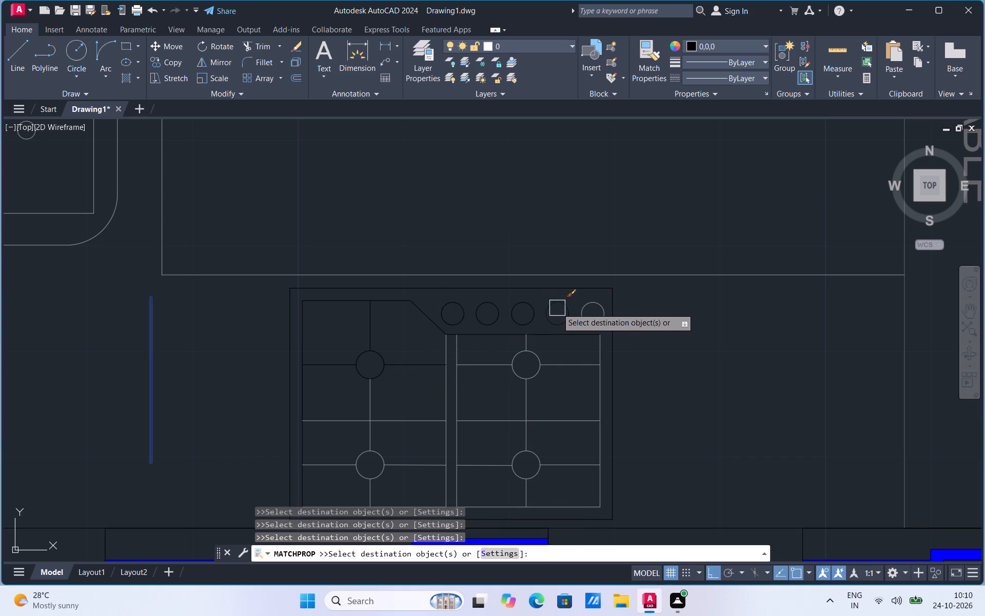
left_click_drag(558, 307, 563, 309)
left_click(593, 309)
Match the same black properties onto the right panel's upper side spokes, the facing edges of both panels, and the right panel's middle divider.
left_click(560, 362)
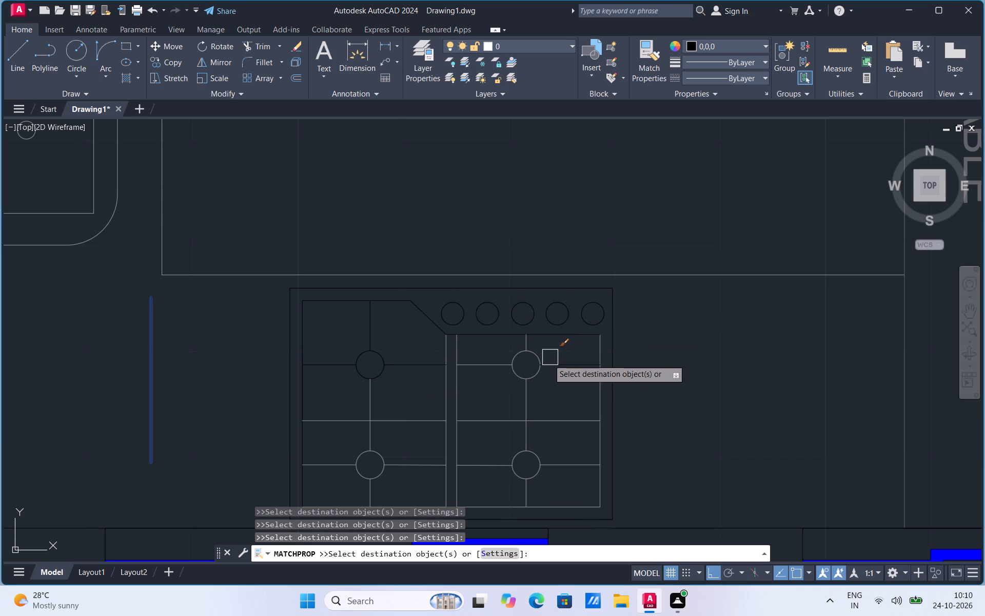
left_click(438, 441)
left_click(449, 396)
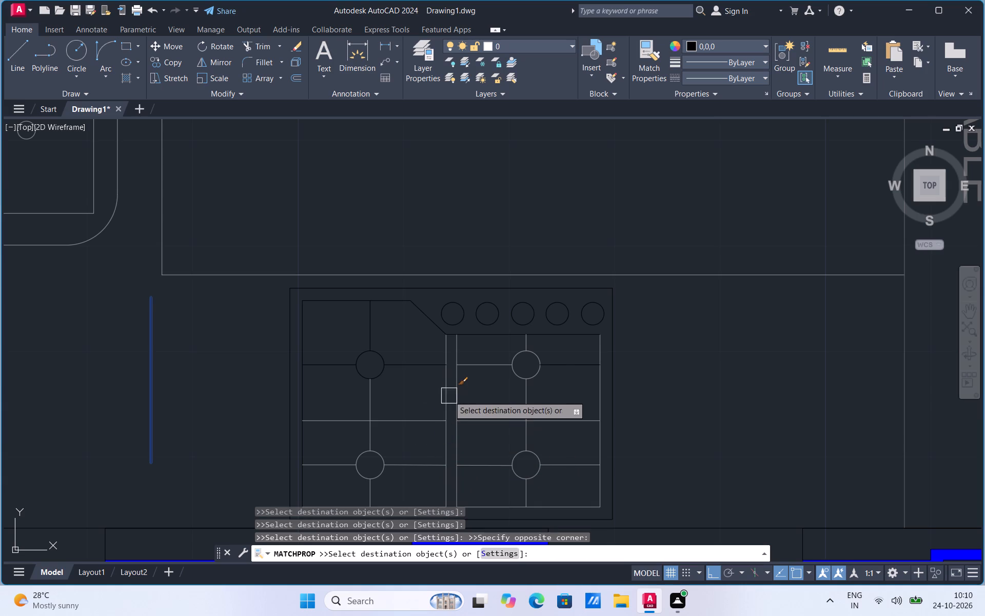
left_click(450, 390)
left_click(448, 399)
left_click_drag(483, 367, 483, 377)
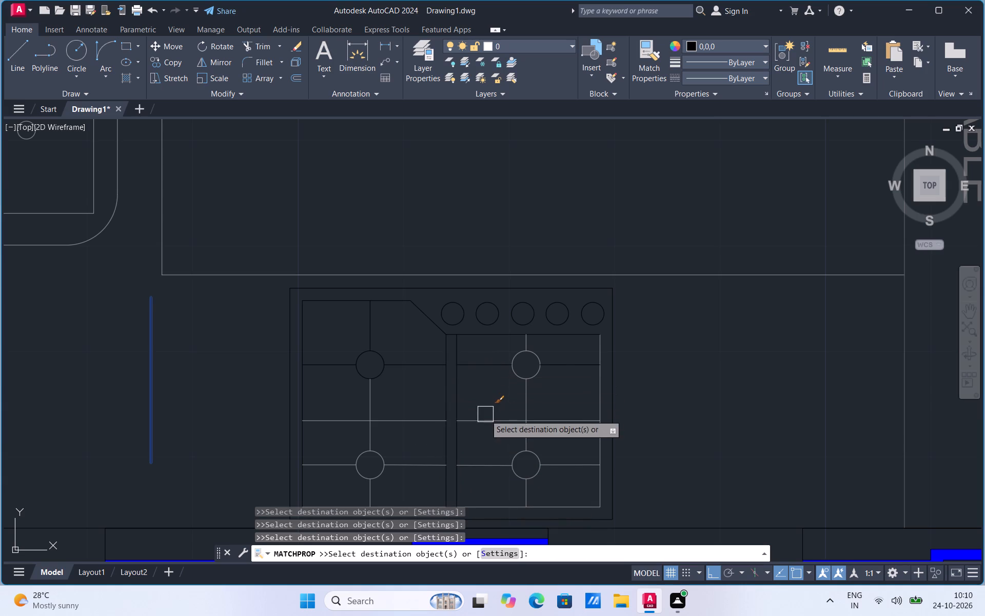
left_click(485, 415)
Match the same black properties onto the left panel's middle divider, the line between its burners, and the lower burner's circle and side spokes.
left_click(424, 427)
left_click(411, 468)
left_click(370, 407)
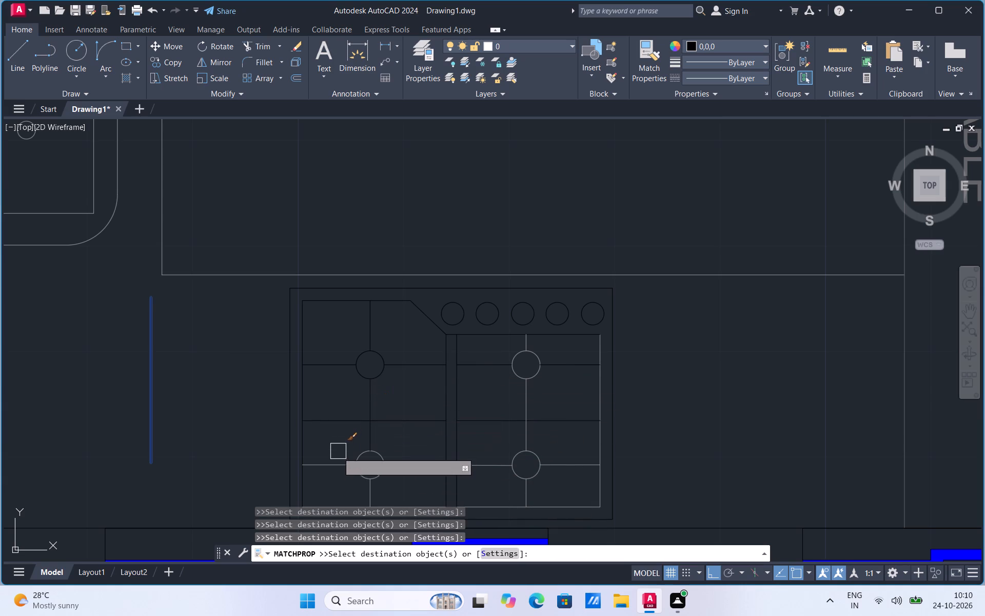
left_click(336, 459)
left_click(359, 479)
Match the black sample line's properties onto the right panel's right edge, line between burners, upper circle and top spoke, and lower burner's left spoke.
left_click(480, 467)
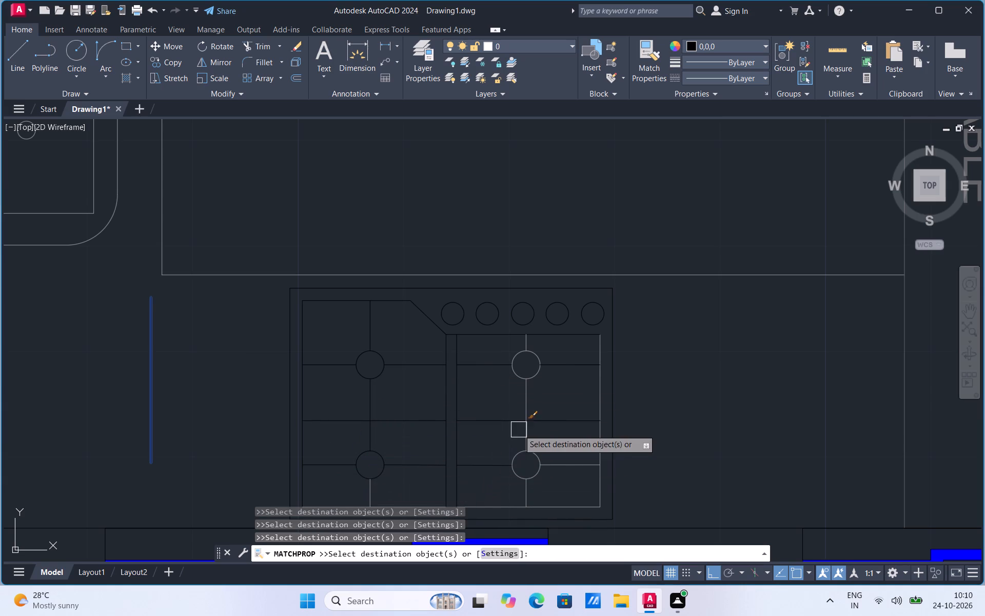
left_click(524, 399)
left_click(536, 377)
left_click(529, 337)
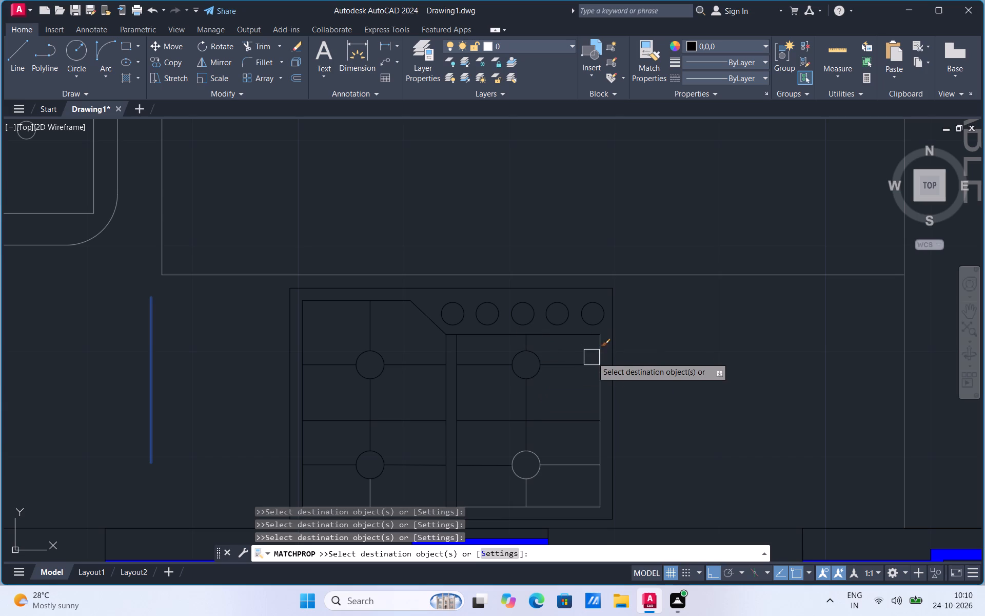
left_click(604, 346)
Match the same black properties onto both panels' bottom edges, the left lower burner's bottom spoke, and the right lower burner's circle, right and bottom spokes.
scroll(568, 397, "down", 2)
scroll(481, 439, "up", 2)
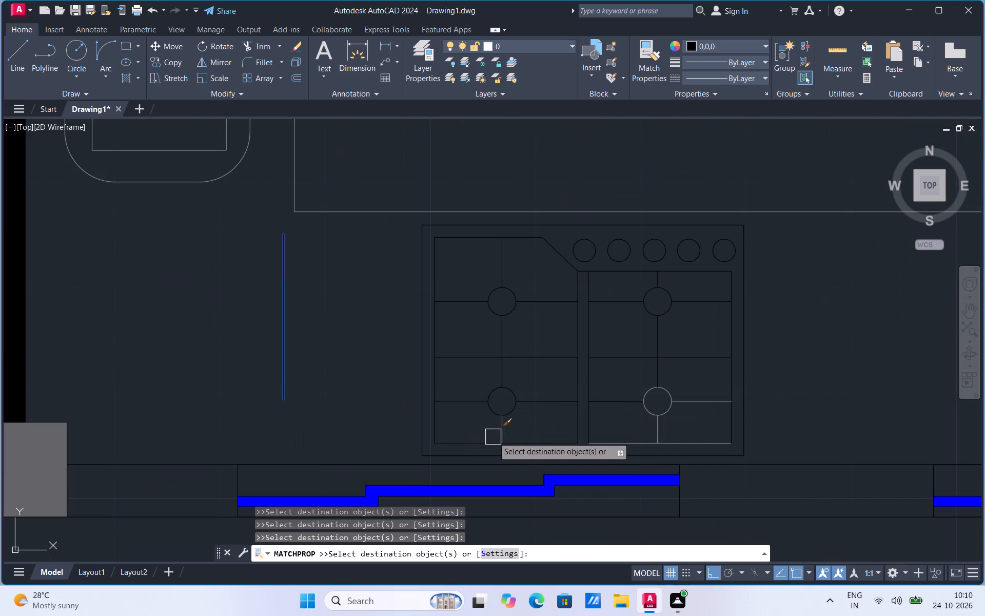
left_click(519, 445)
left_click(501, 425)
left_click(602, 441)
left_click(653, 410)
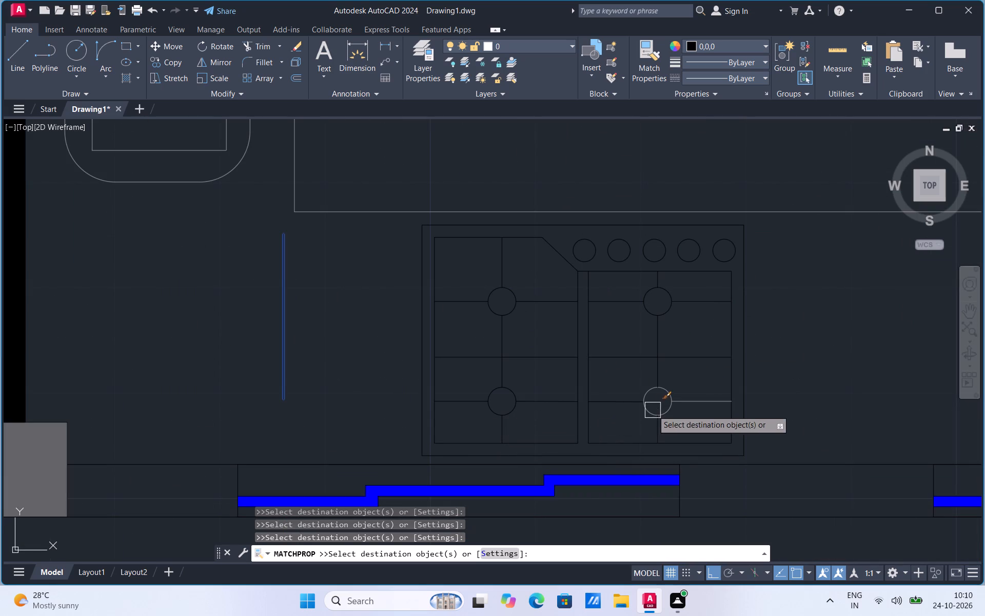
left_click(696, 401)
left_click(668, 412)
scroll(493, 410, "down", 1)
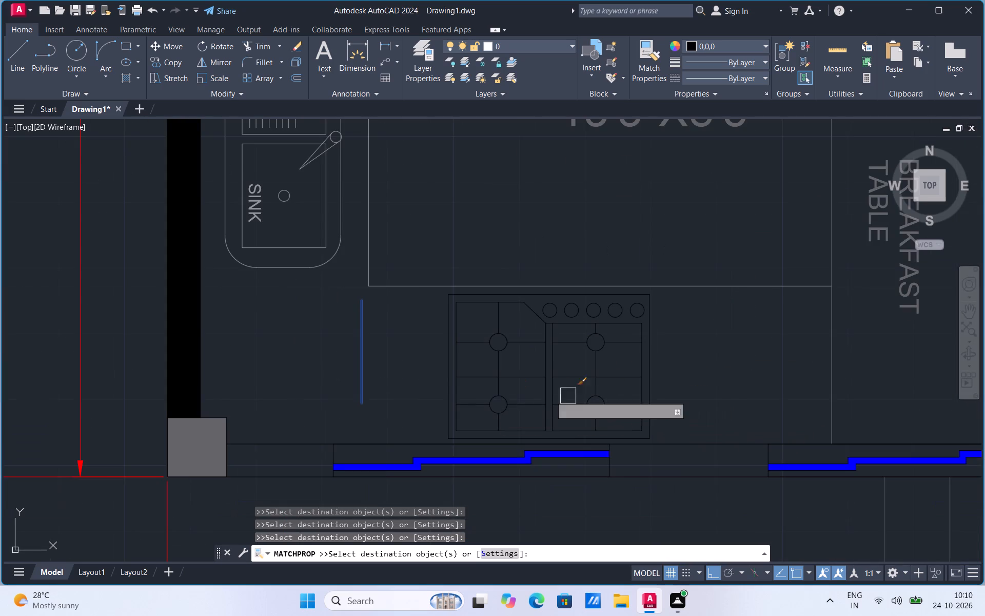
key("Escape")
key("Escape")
Erase the black sample line beside the stove.
left_click(375, 353)
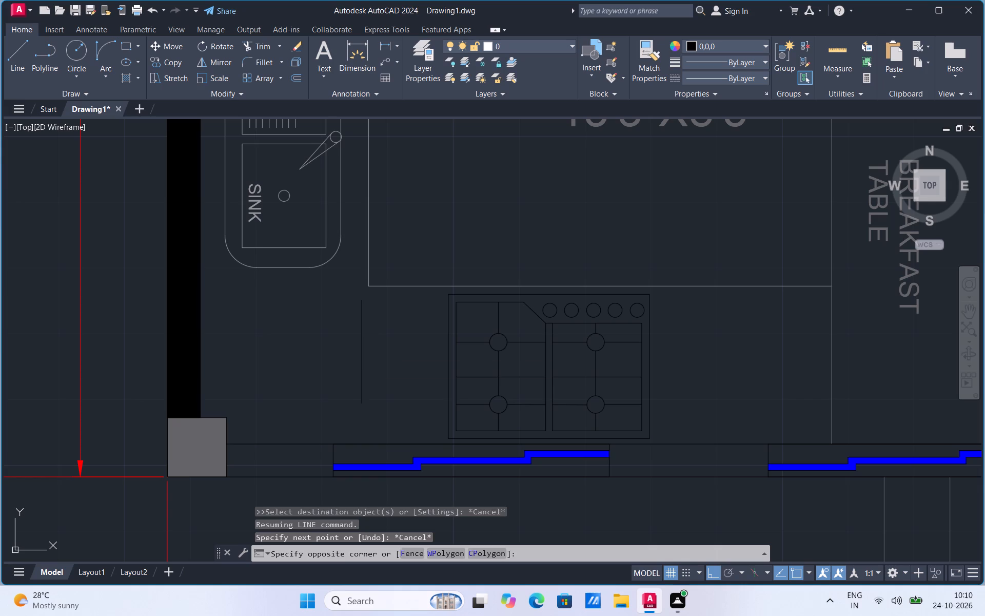
left_click_drag(357, 379, 351, 381)
key("Delete")
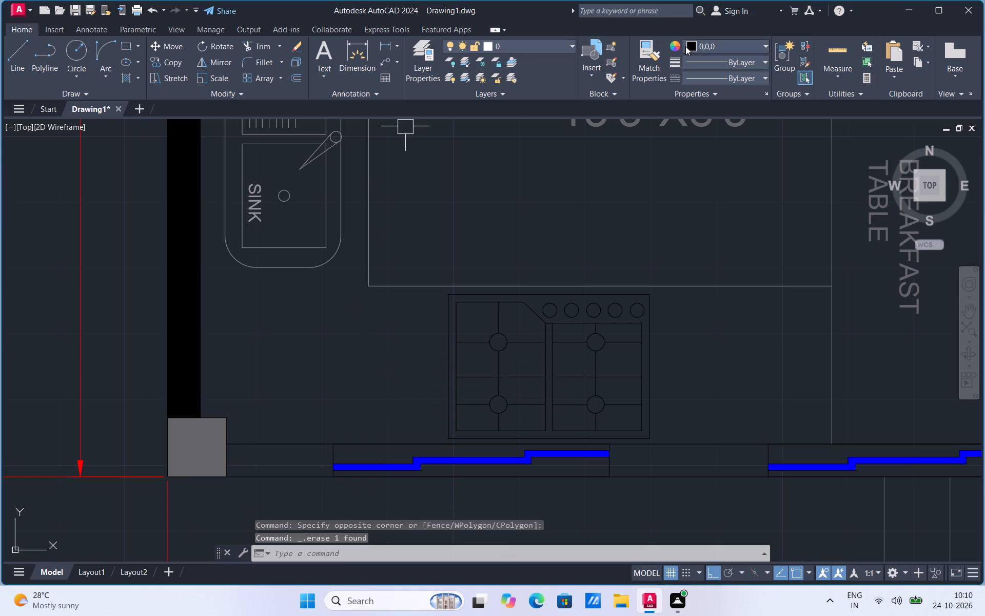
Set the current colour to yellow 248,215,49 and draw a vertical sample line between the wall and the stove.
left_click_drag(687, 46, 690, 52)
left_click(704, 91)
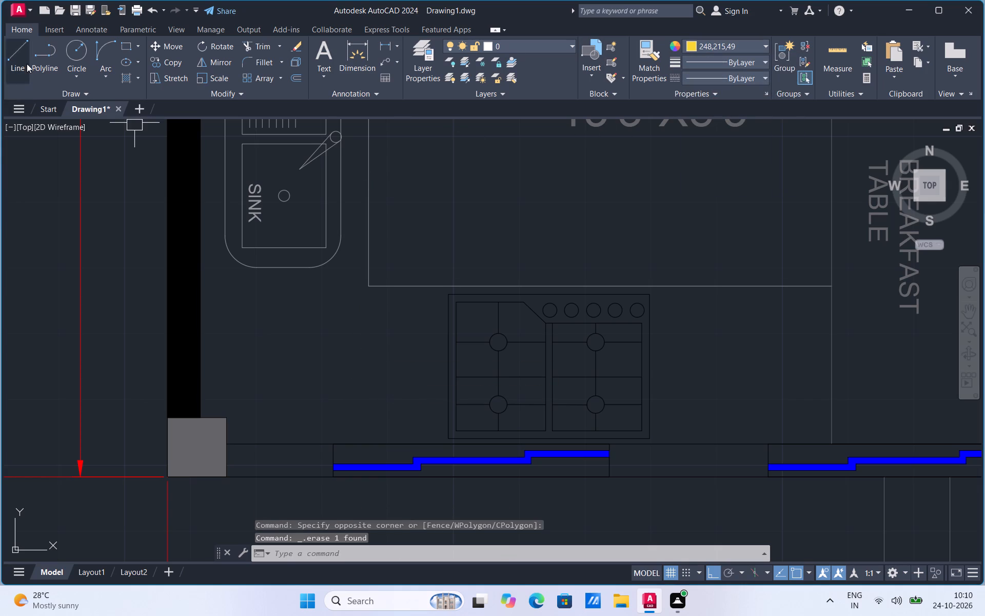
left_click(27, 64)
left_click_drag(340, 408, 340, 398)
left_click(340, 318)
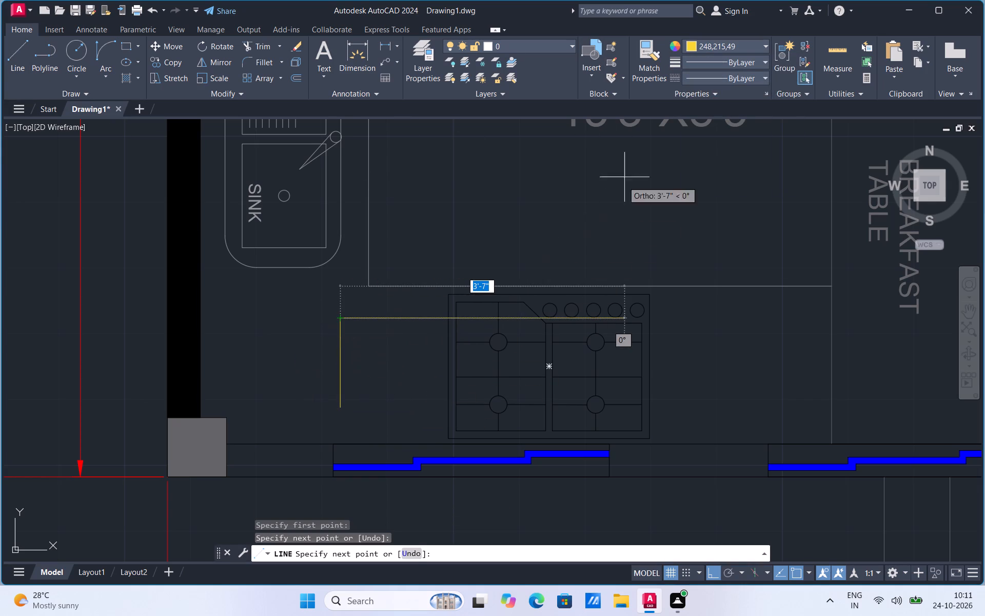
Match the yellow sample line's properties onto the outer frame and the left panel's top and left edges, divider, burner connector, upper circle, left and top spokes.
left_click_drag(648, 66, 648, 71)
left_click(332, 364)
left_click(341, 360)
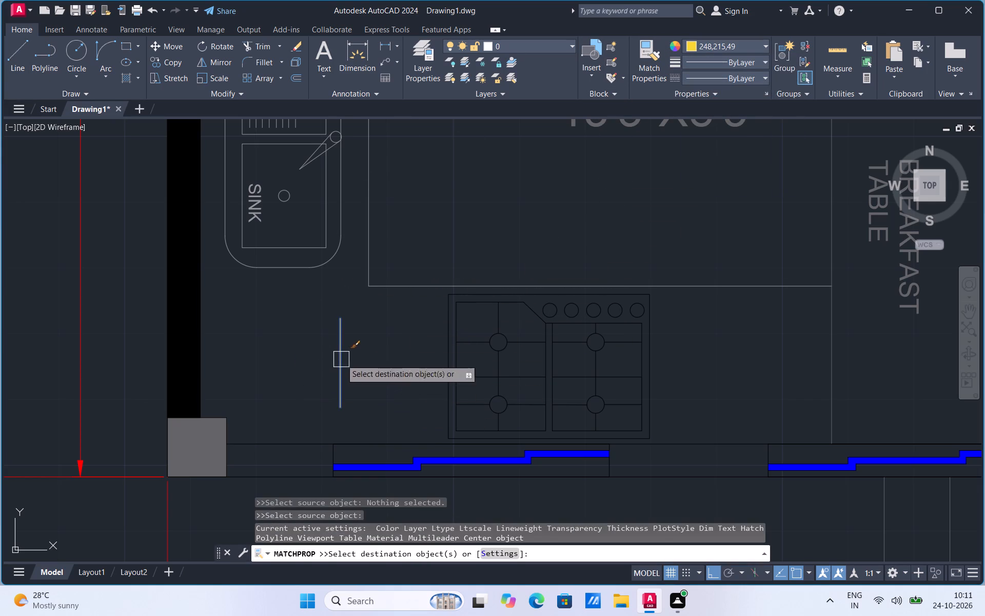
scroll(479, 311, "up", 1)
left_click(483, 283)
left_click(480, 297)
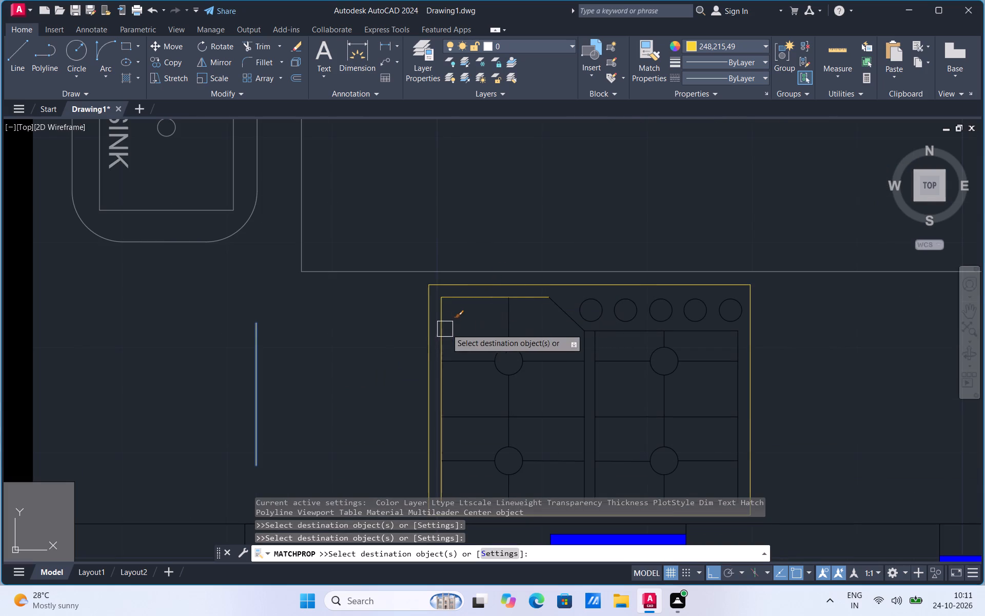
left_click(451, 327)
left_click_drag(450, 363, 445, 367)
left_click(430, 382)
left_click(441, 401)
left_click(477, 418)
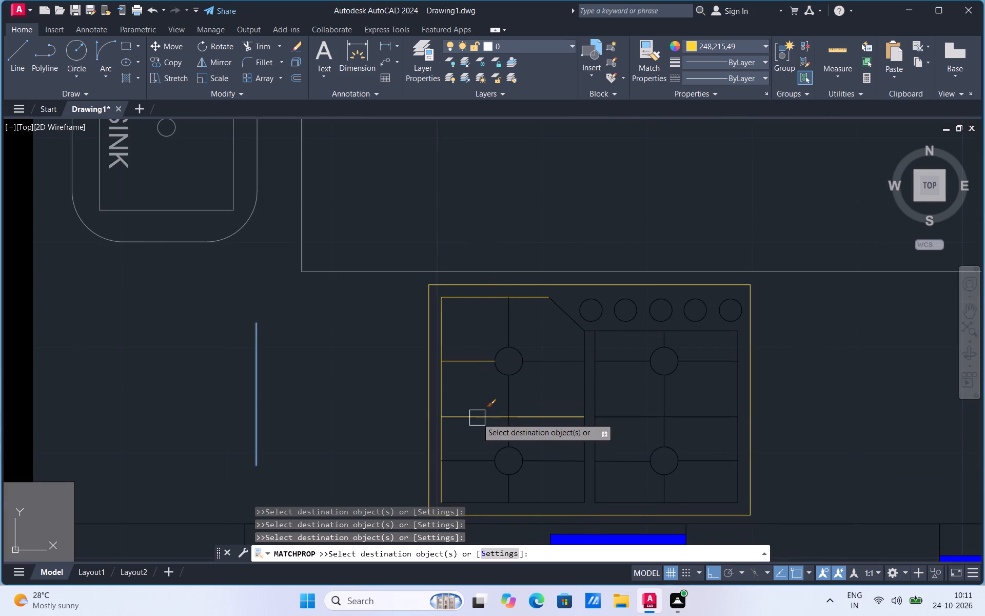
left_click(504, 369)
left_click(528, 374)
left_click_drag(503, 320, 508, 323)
Match the same yellow properties onto the left panel's diagonal edge and upper right spoke, both facing edges, and the right panel's top edge, upper circle and left spoke.
left_click(545, 369)
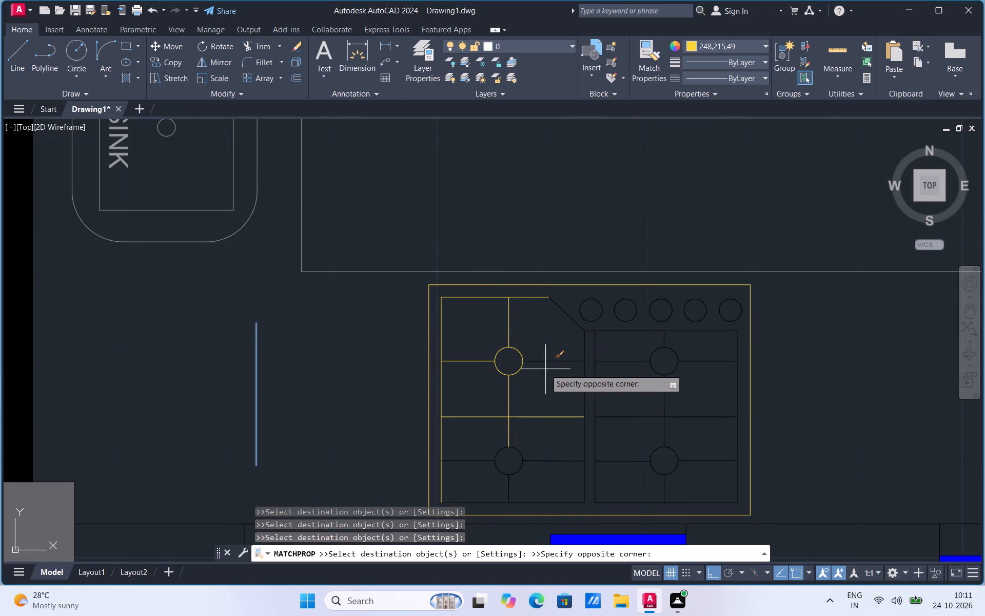
left_click(574, 317)
left_click(567, 313)
left_click(563, 364)
left_click_drag(608, 334, 607, 341)
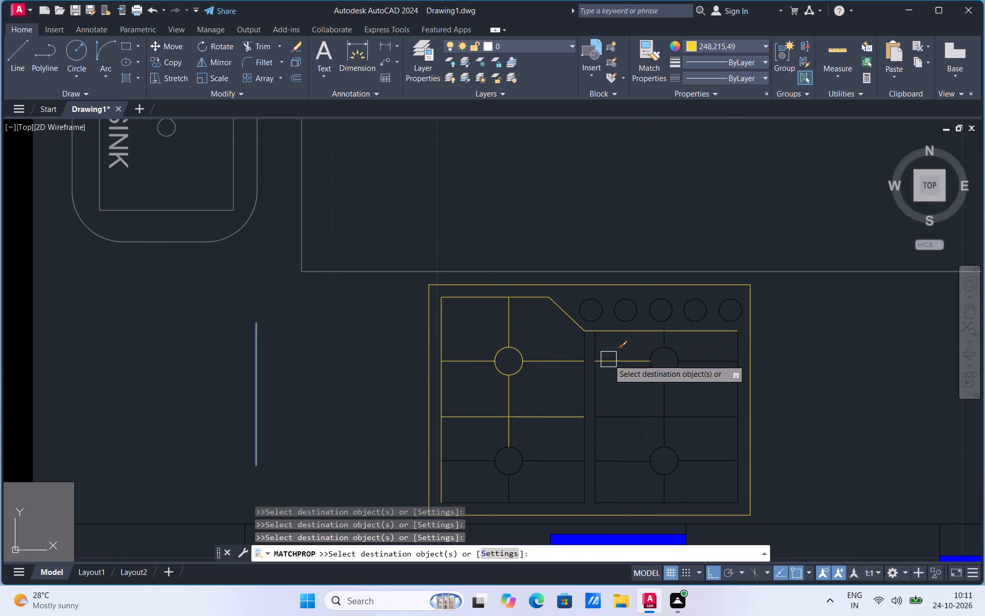
left_click(608, 359)
left_click_drag(596, 347, 594, 356)
left_click(587, 390)
left_click(647, 374)
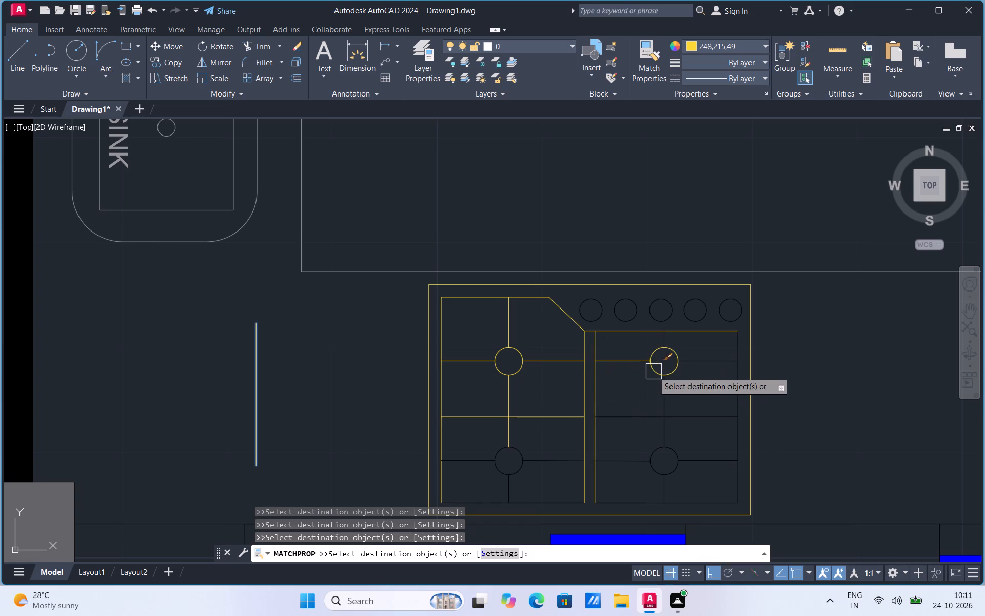
Match the same yellow properties onto the right panel's upper burner's right and top spokes and the five knobs.
left_click(700, 365)
left_click(669, 346)
left_click(664, 320)
left_click(622, 315)
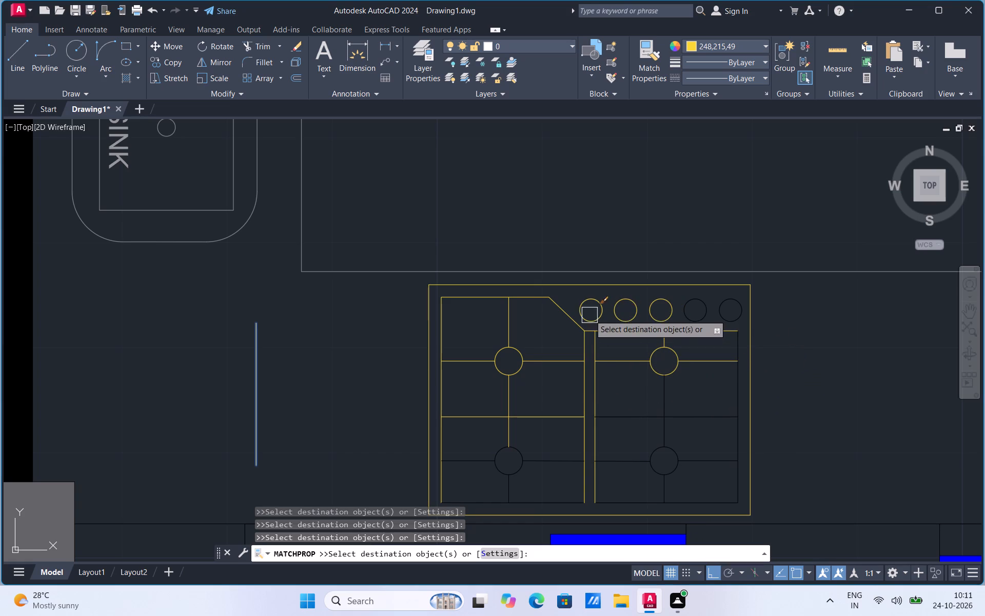
left_click(589, 315)
left_click(694, 320)
left_click_drag(719, 319, 719, 324)
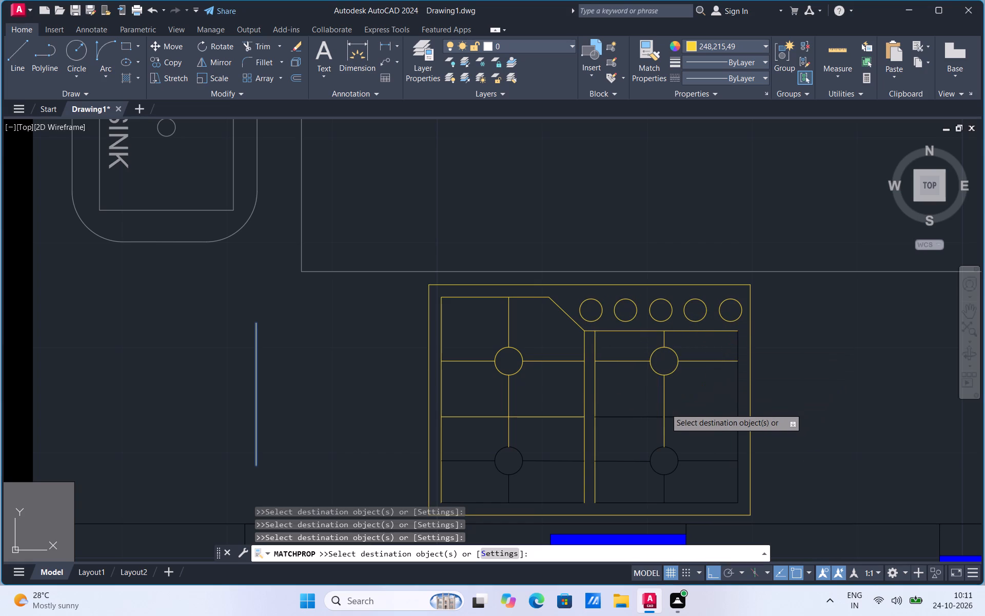
Match the same yellow properties onto the right panel's burner connector, middle divider, lower burner circle and spokes, and right and bottom edges.
left_click(665, 408)
left_click(648, 414)
left_click(637, 463)
left_click(648, 451)
left_click(710, 463)
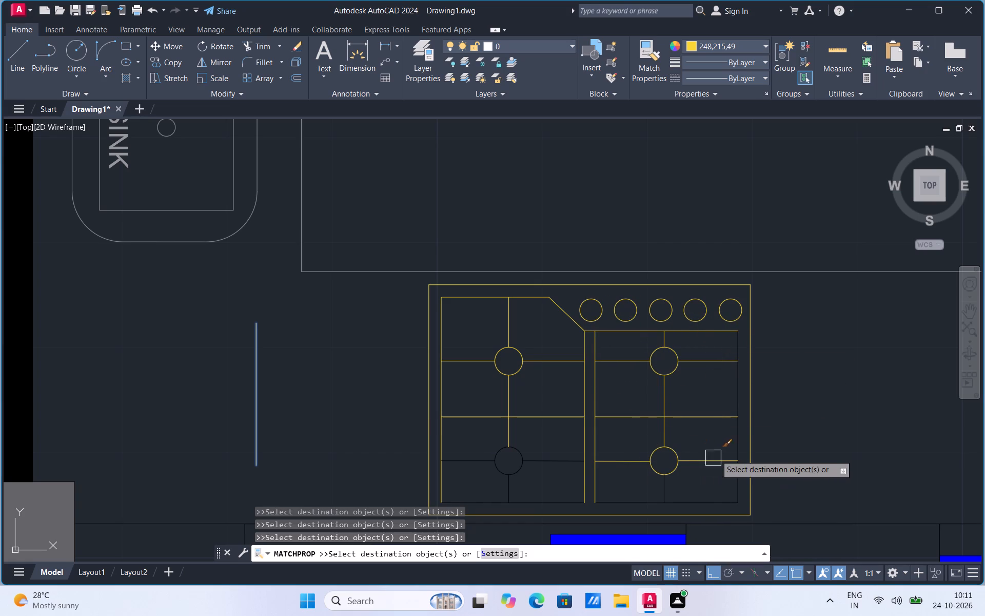
left_click(741, 442)
left_click(663, 486)
left_click(636, 499)
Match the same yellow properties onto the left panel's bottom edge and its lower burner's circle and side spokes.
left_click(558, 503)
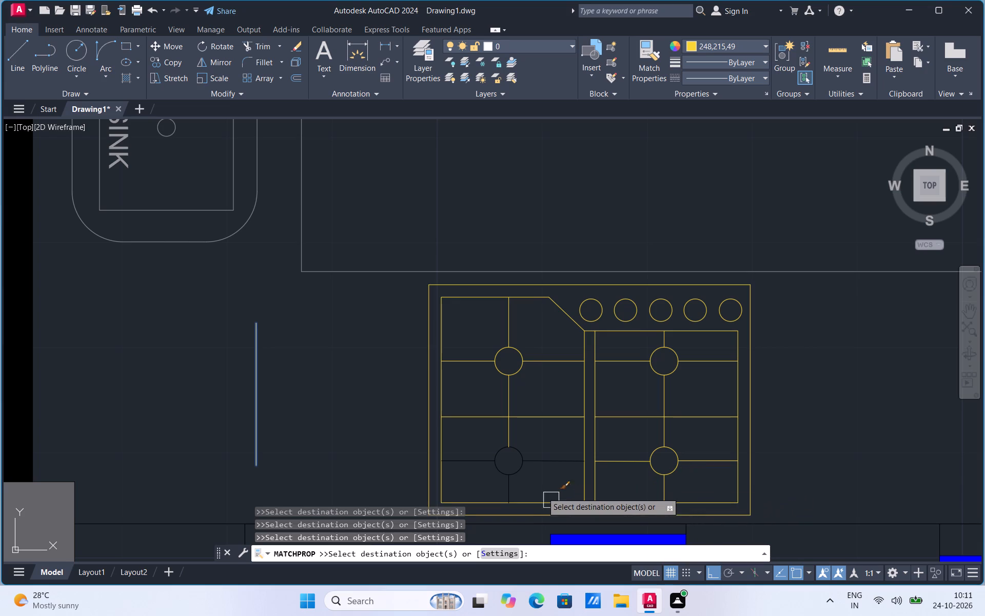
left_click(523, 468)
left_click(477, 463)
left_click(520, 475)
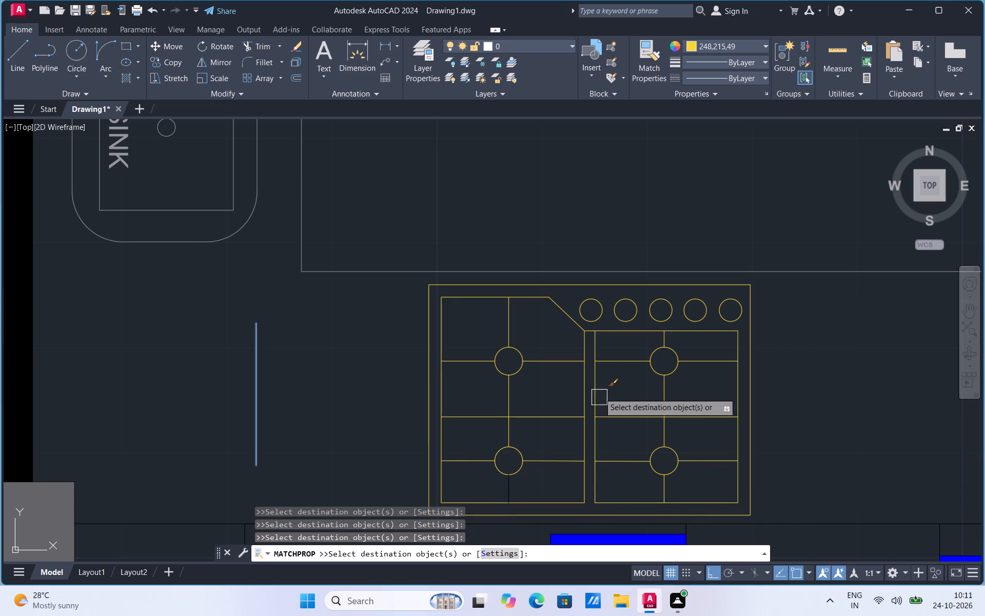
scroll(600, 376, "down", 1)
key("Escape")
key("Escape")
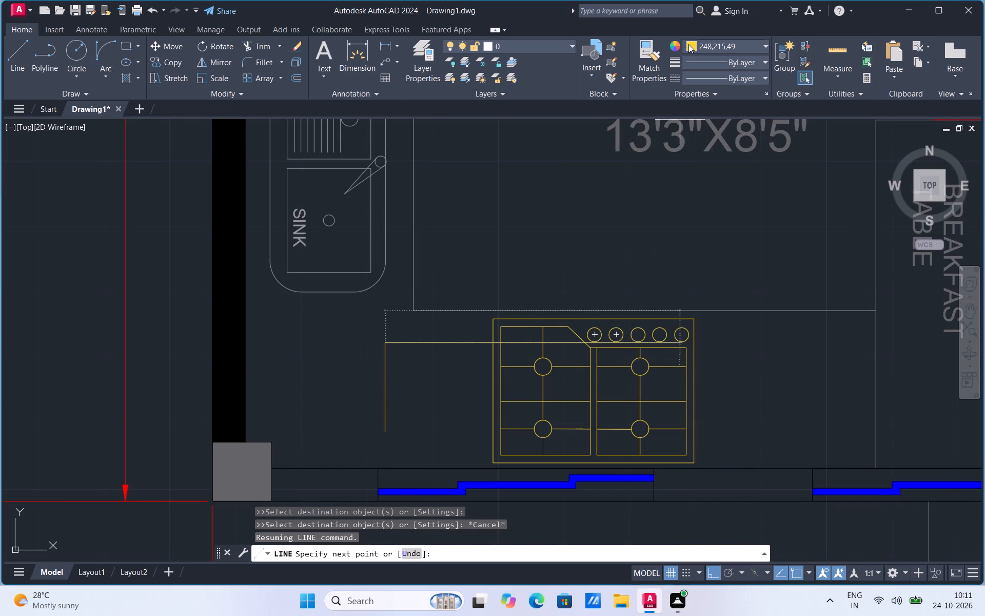
Erase the yellow sample line beside the stove.
left_click(382, 381)
key("Delete")
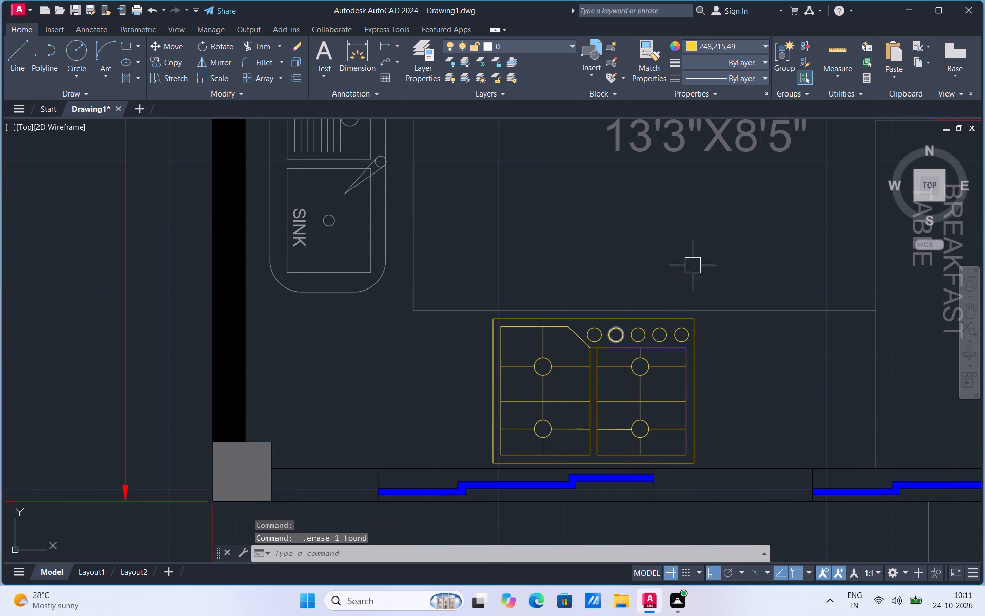
Set the current colour to Green and draw a vertical sample line between the wall and the stove.
left_click(689, 45)
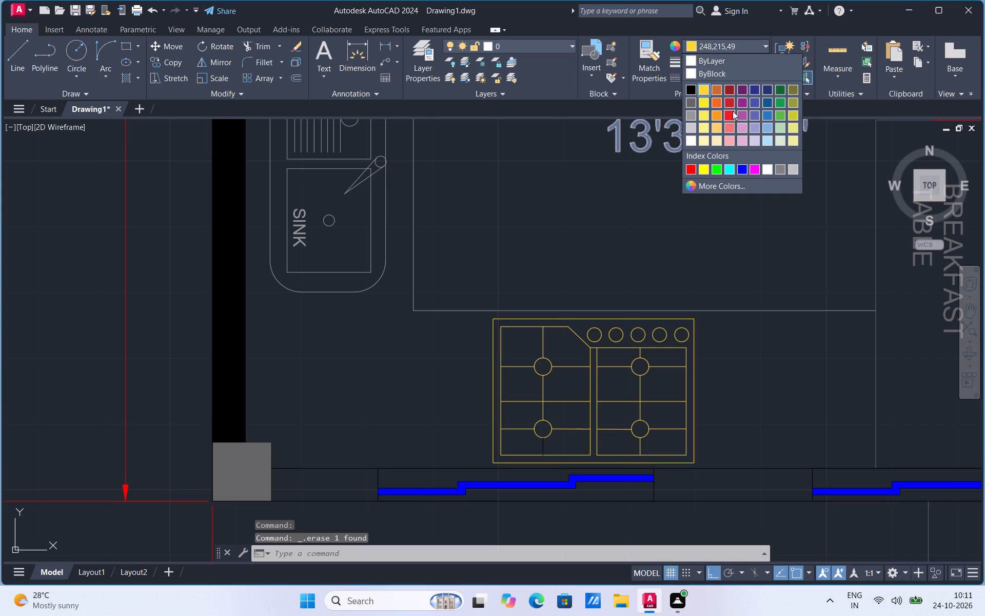
left_click(732, 114)
left_click_drag(688, 41, 689, 46)
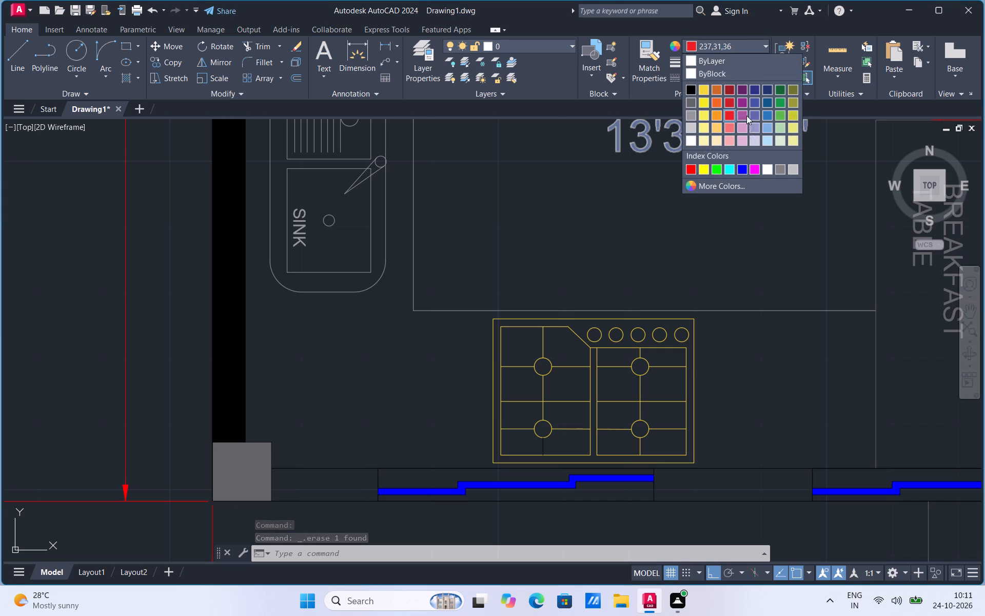
left_click(720, 169)
left_click(17, 65)
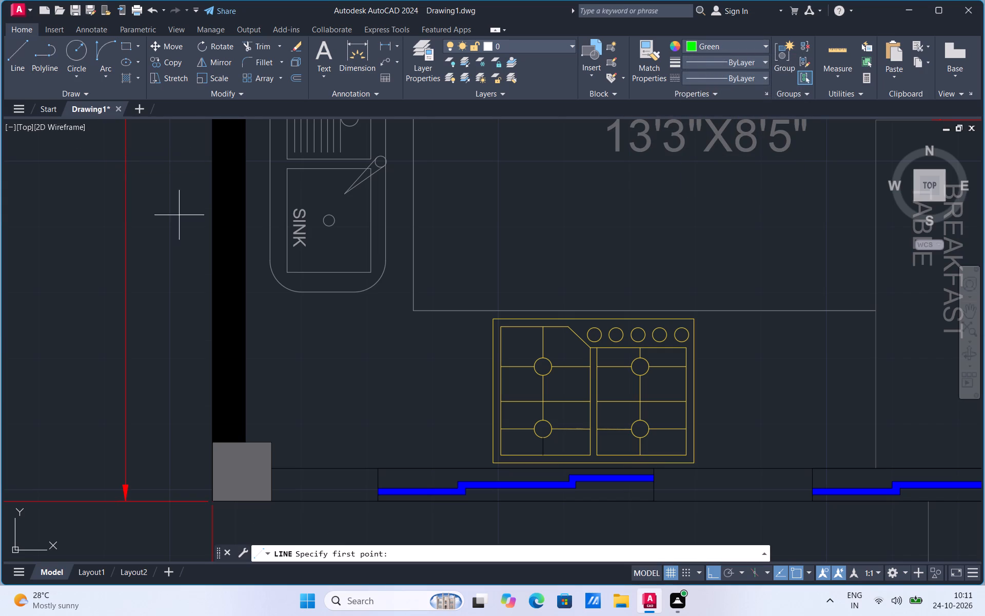
left_click_drag(344, 432, 345, 413)
left_click(347, 324)
key("Escape")
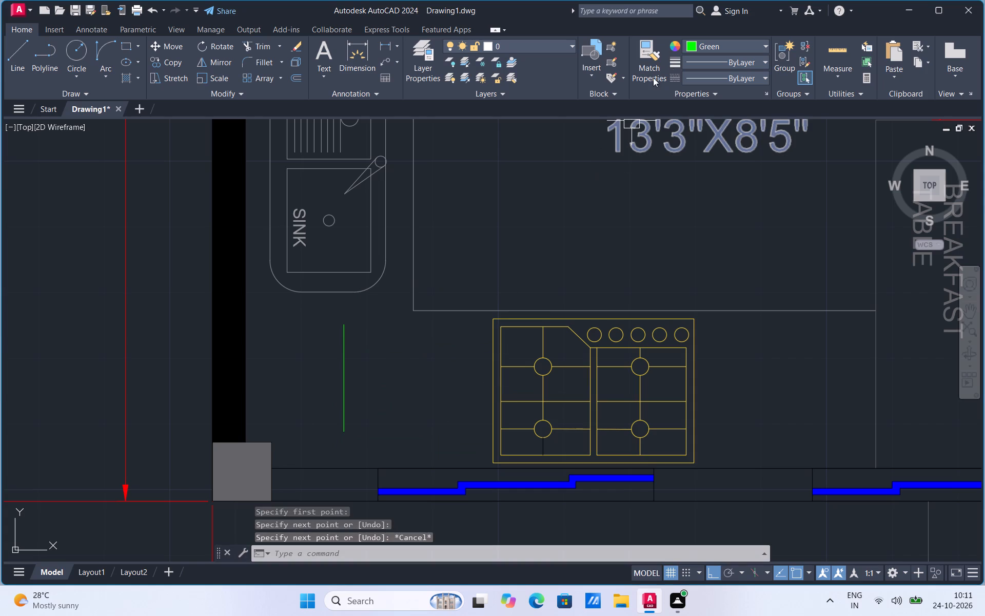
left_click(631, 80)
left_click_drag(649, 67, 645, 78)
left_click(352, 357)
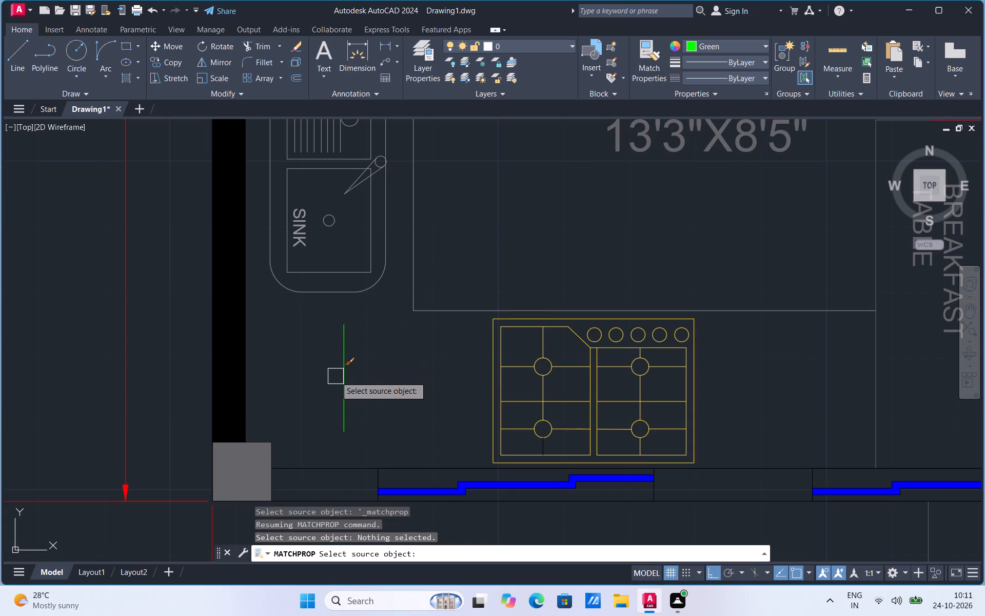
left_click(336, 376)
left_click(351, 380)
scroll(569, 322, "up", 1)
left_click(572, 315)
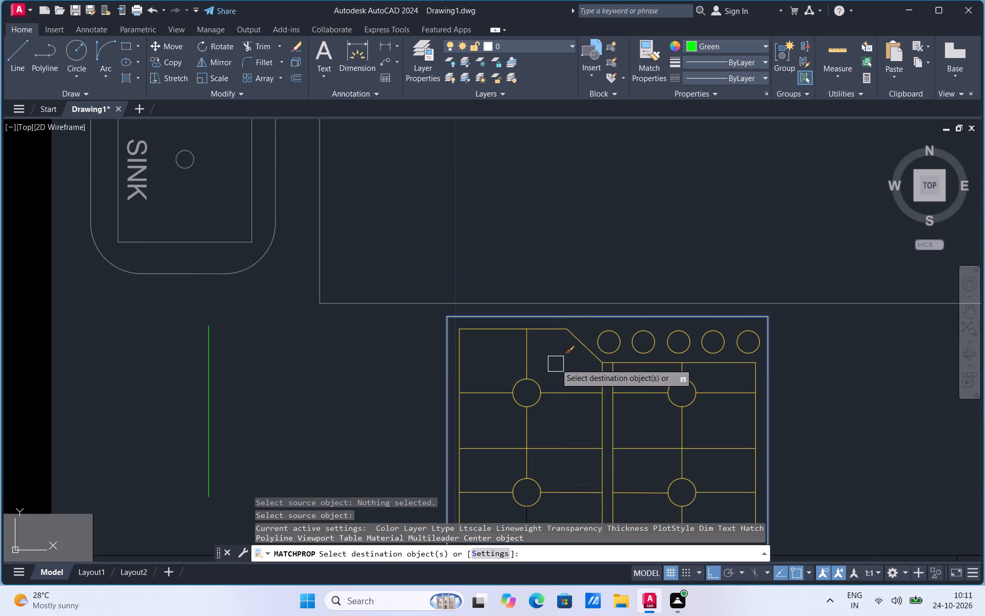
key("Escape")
Match the green sample line's properties onto the stove's outer frame and the left panel's top and left edges, middle divider, and upper burner's top and left spokes.
left_click(647, 78)
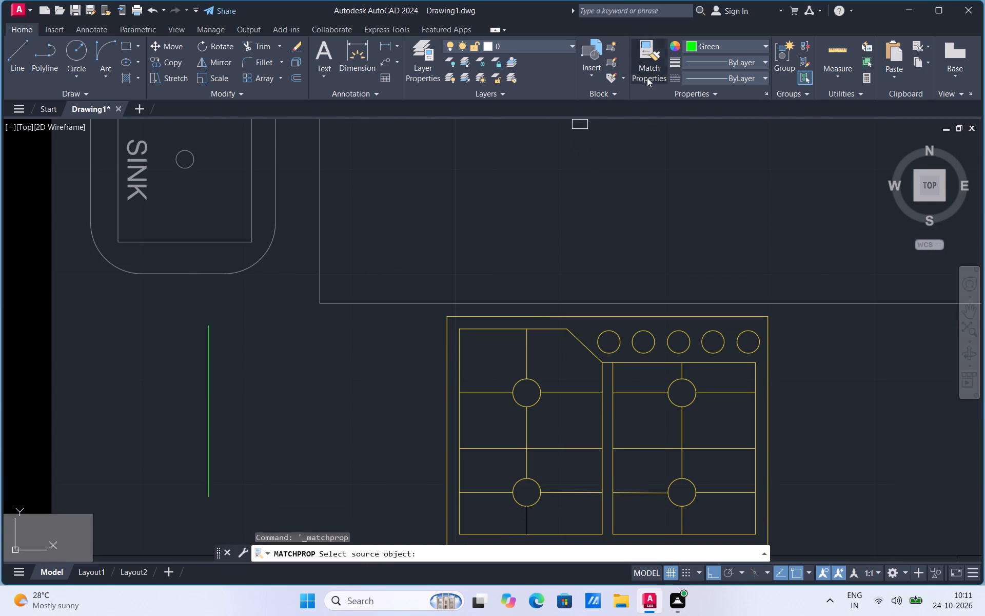
left_click(212, 385)
left_click(527, 315)
left_click(552, 330)
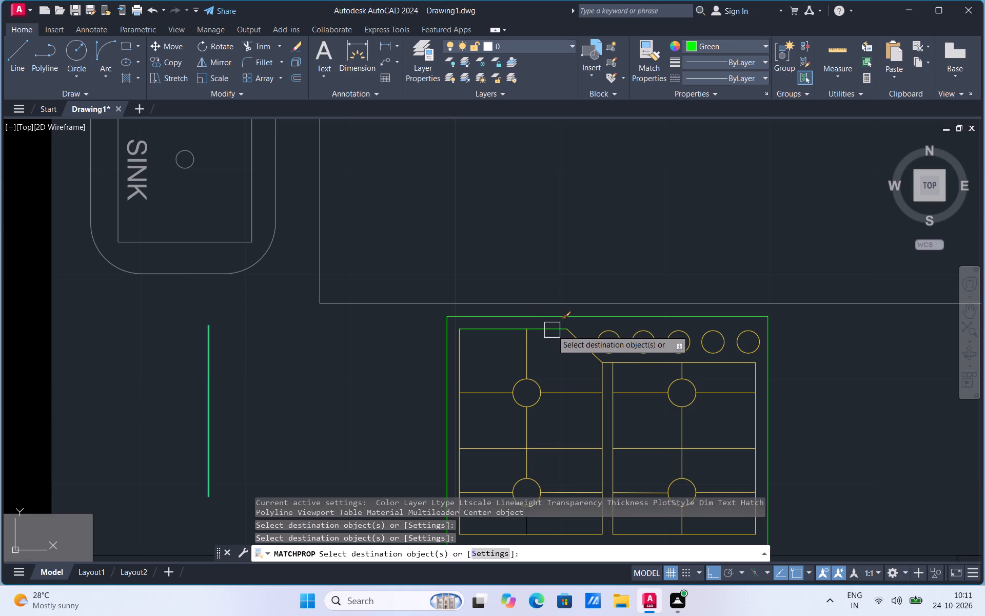
left_click_drag(522, 352, 519, 361)
left_click(475, 392)
left_click_drag(459, 365, 463, 374)
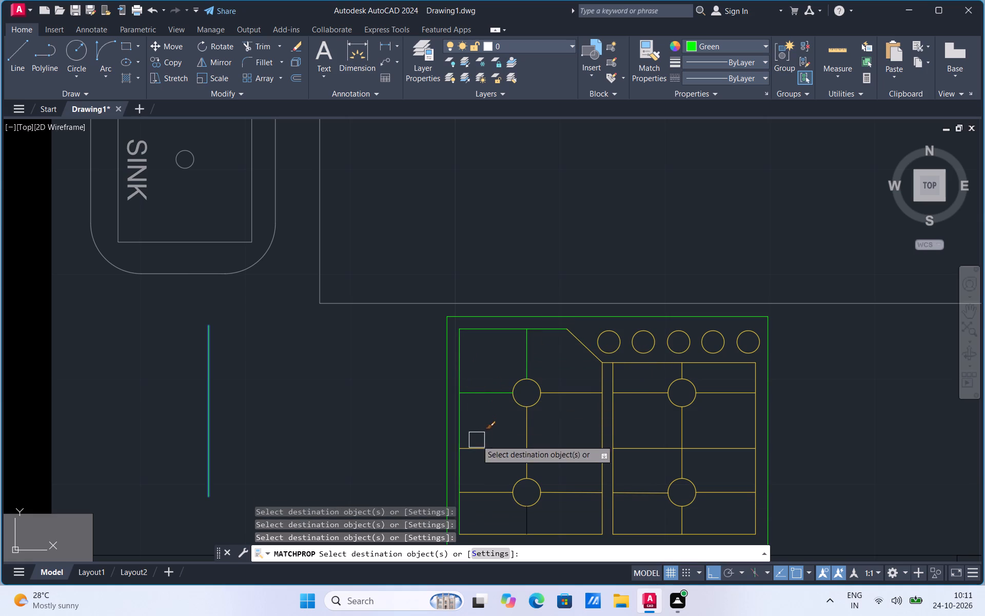
left_click(477, 442)
Match the same green properties onto the line between the left panel's burners and the upper burner's circle and right spoke.
left_click(509, 433)
left_click(539, 415)
left_click(534, 408)
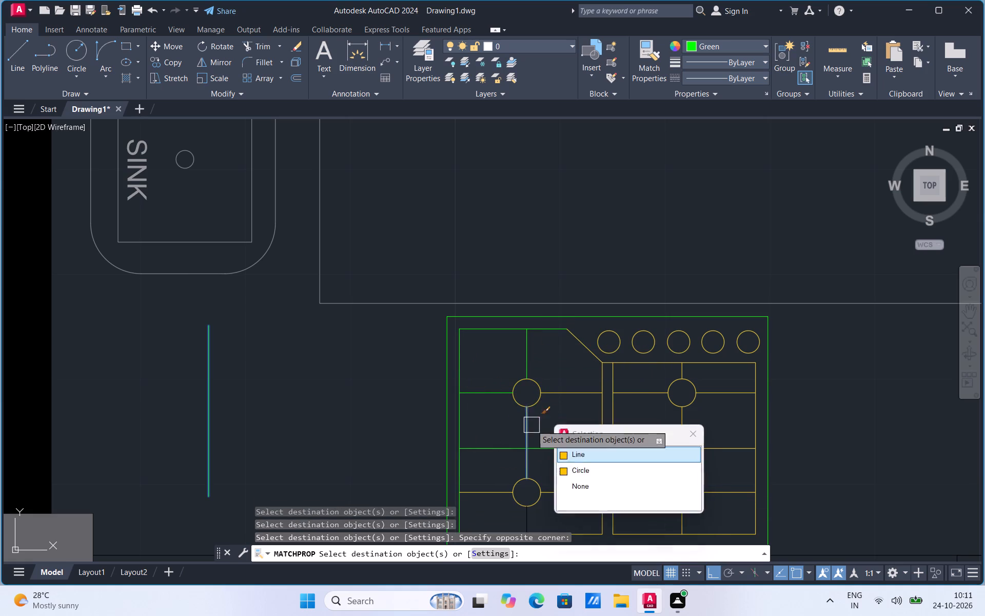
left_click(531, 425)
left_click(541, 406)
left_click(566, 393)
Match the same green properties onto the left panel's lower burner circle, its side and bottom spokes, and the panel's bottom edge.
left_click(556, 493)
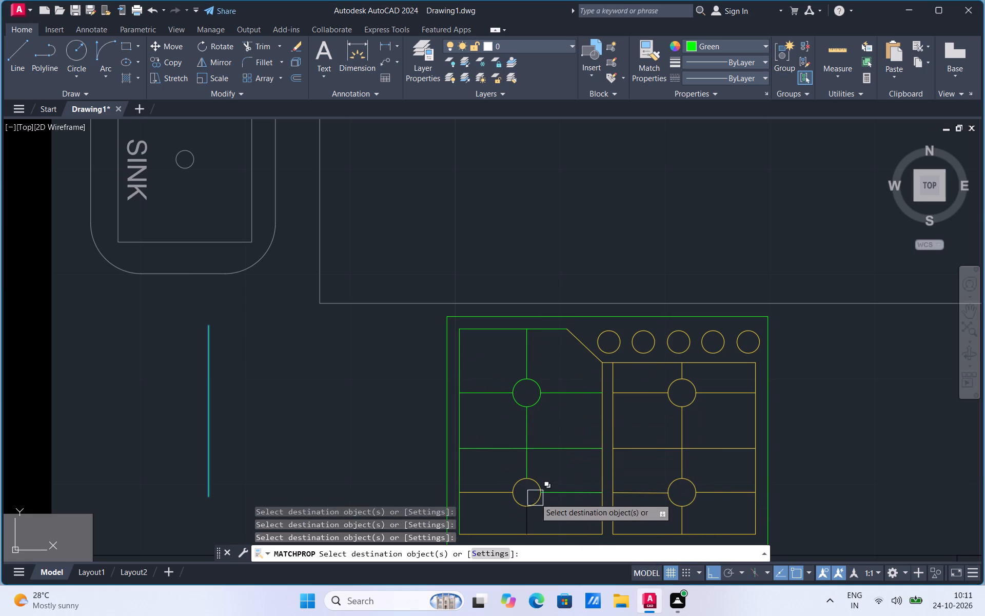
left_click(542, 507)
left_click(490, 498)
left_click(524, 526)
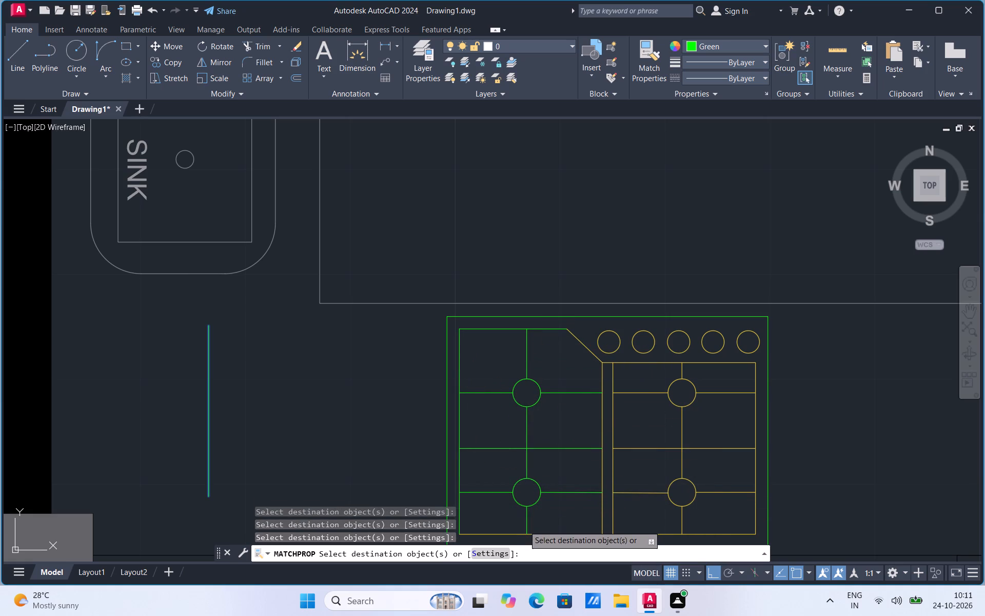
left_click(505, 528)
scroll(458, 354, "down", 1)
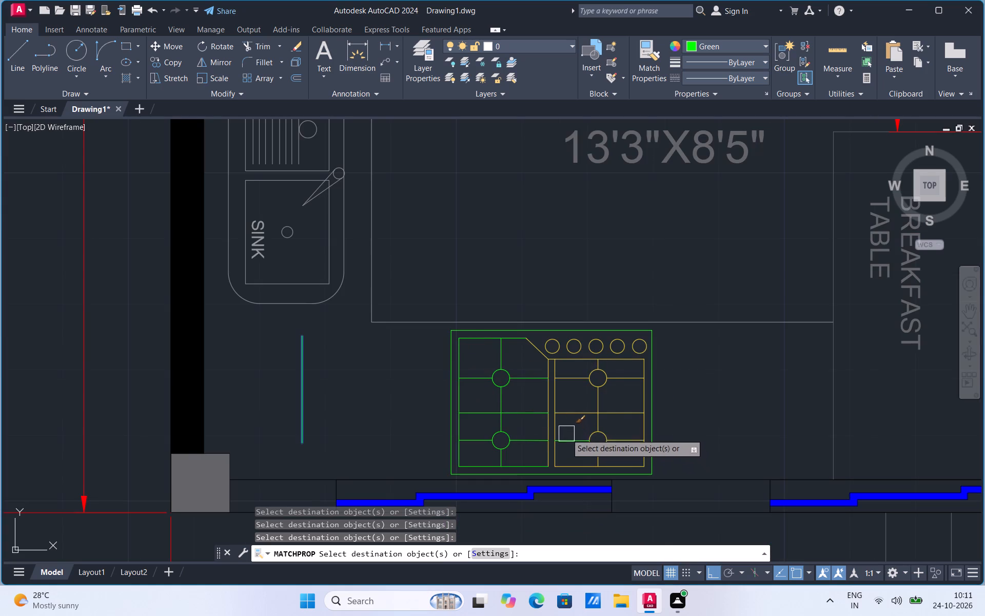
Match the green sample properties onto the stove panels' facing edges and the right panel's middle divider and upper burner's left spoke.
left_click(562, 428)
left_click(543, 429)
left_click(573, 418)
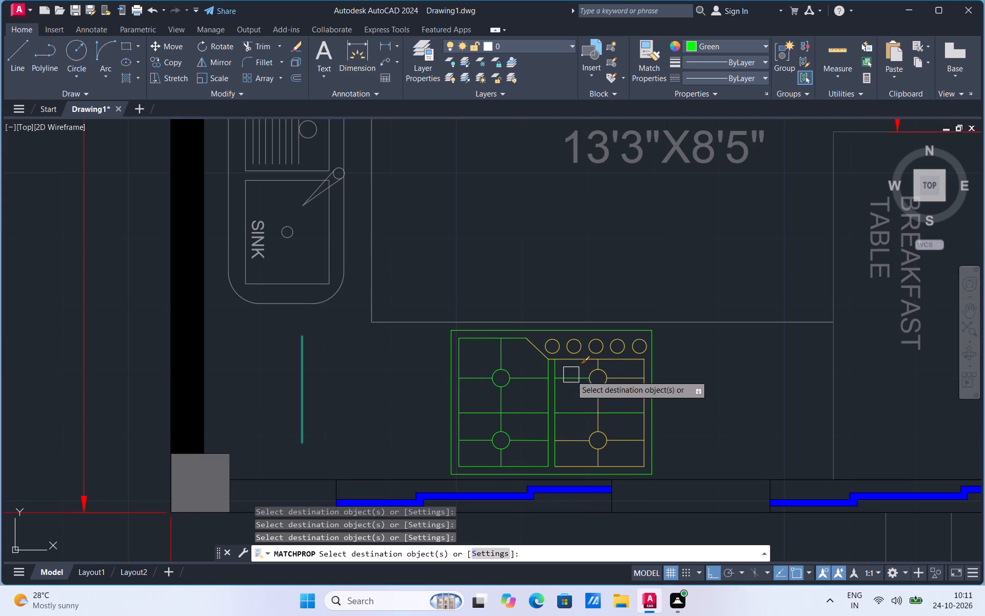
left_click(571, 381)
Match the same green properties onto the stove's five knob circles, the left panel's diagonal edge and the right panel's top edge.
left_click(576, 354)
left_click(538, 349)
scroll(553, 342, "up", 2)
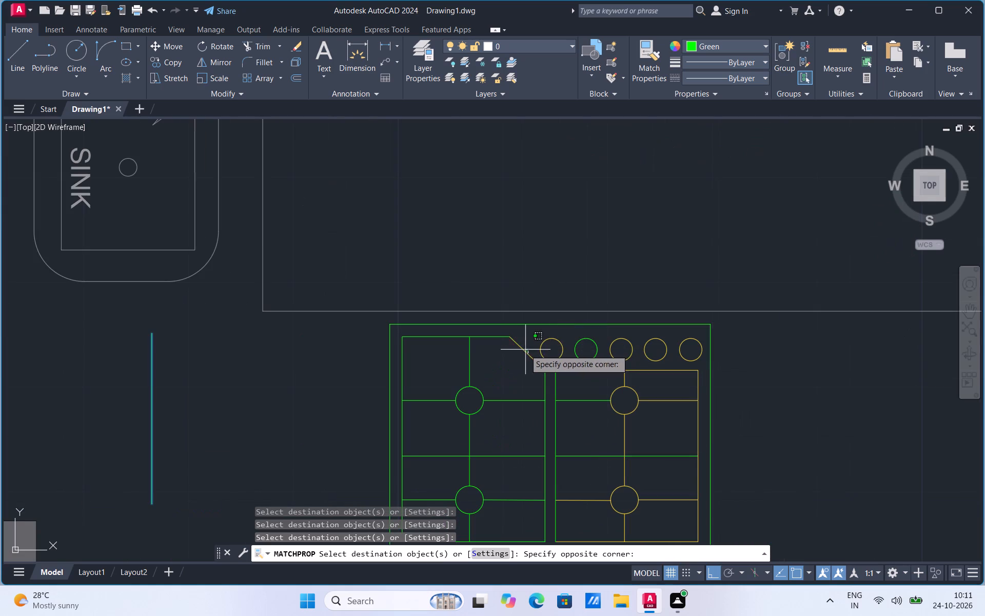
left_click(524, 350)
left_click(550, 338)
left_click(589, 372)
left_click(633, 341)
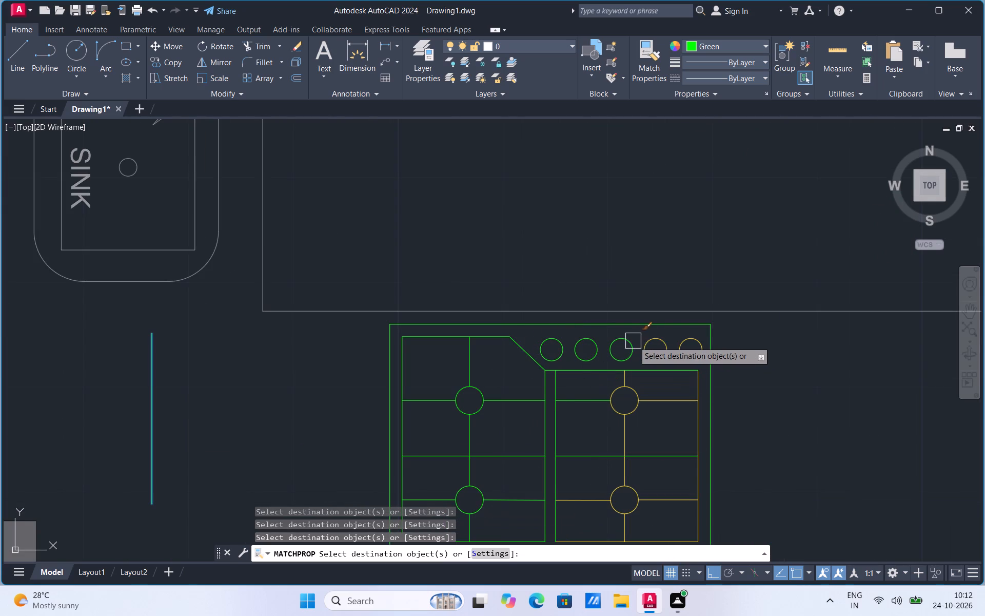
left_click(649, 345)
left_click_drag(673, 346, 681, 356)
Match the same green properties onto the right panel's upper burner circle, its top and right spokes, and the line between the burners.
left_click(663, 396)
left_click(625, 376)
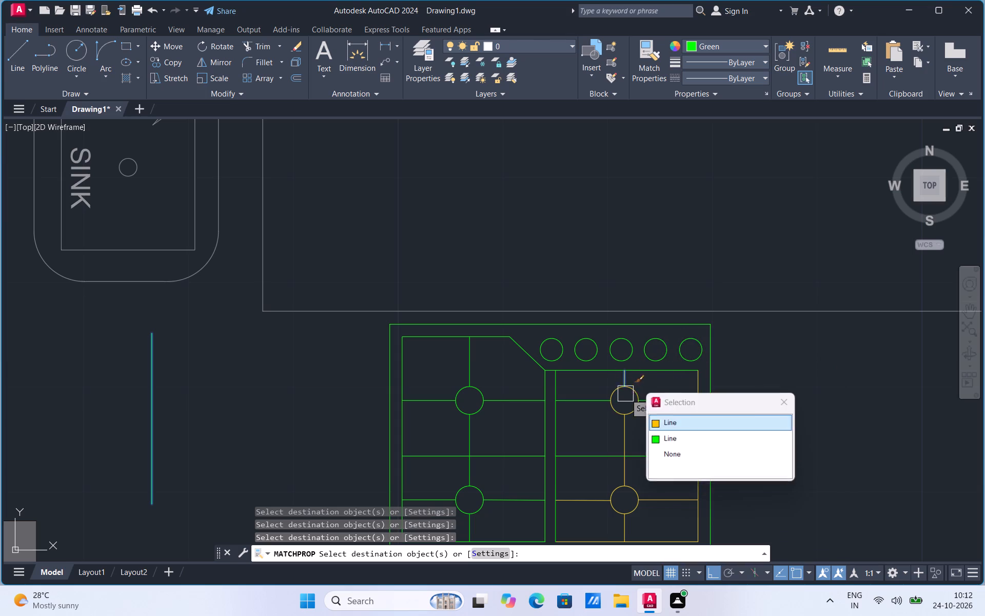
left_click(622, 398)
left_click(635, 437)
left_click(600, 481)
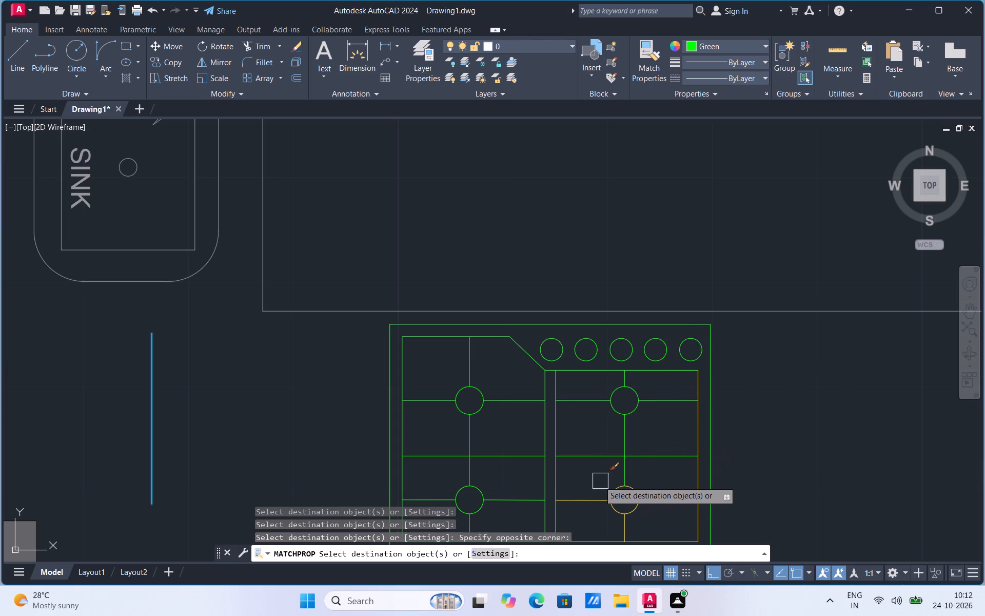
Match the same green properties onto the right panel's lower burner circle, its side and bottom spokes, and the panel's bottom and right edges.
left_click(589, 495)
left_click(648, 511)
left_click(657, 492)
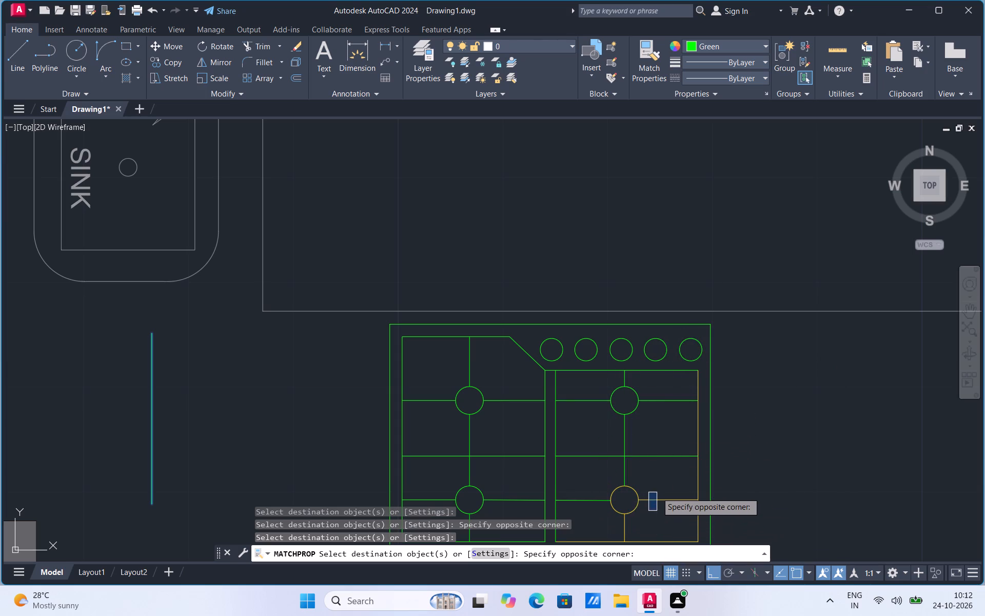
left_click(635, 503)
left_click(621, 522)
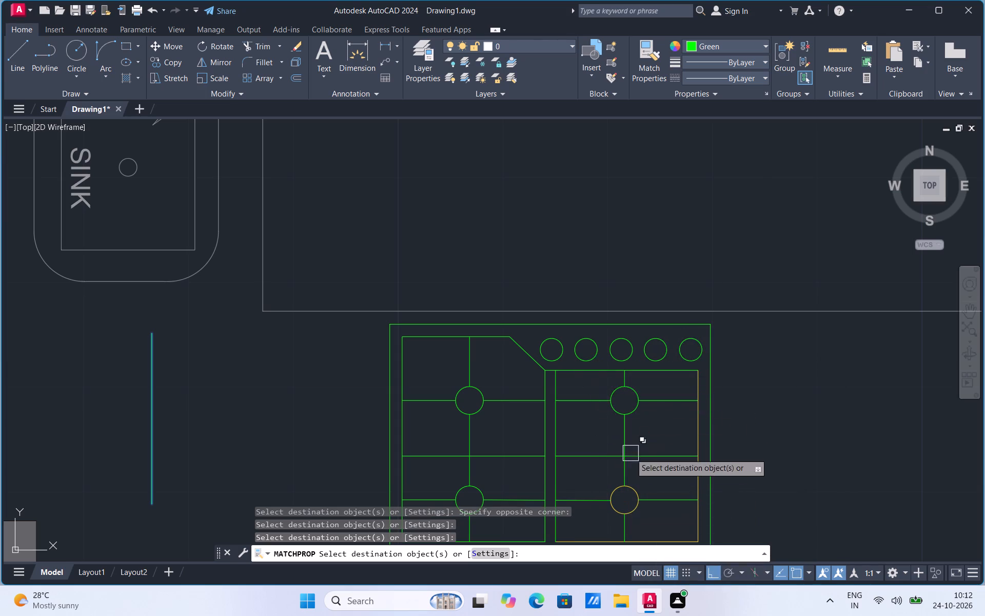
scroll(584, 379, "down", 2)
scroll(598, 425, "up", 2)
left_click(613, 445)
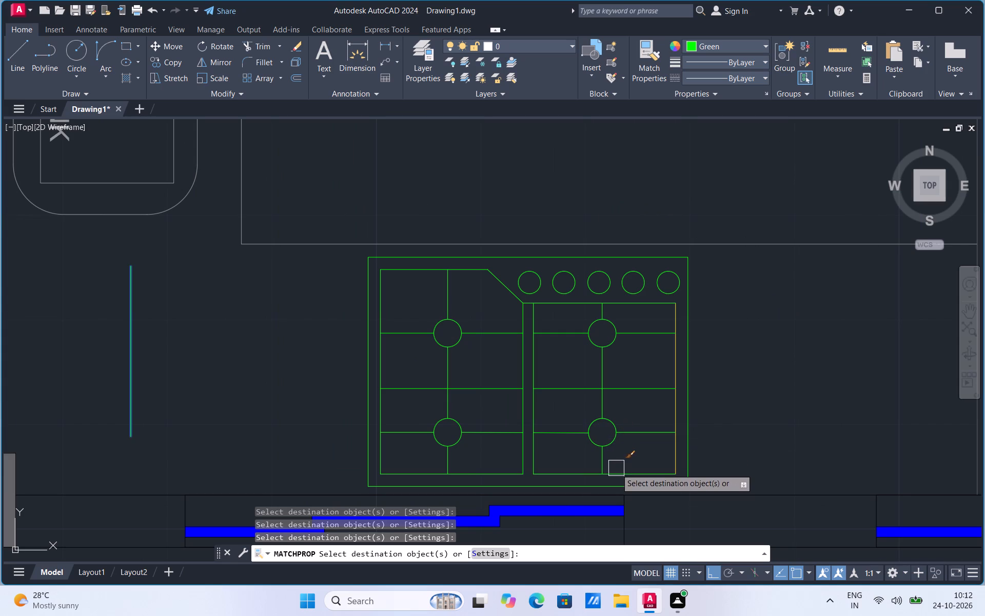
left_click(616, 471)
left_click(675, 365)
scroll(540, 440, "down", 1)
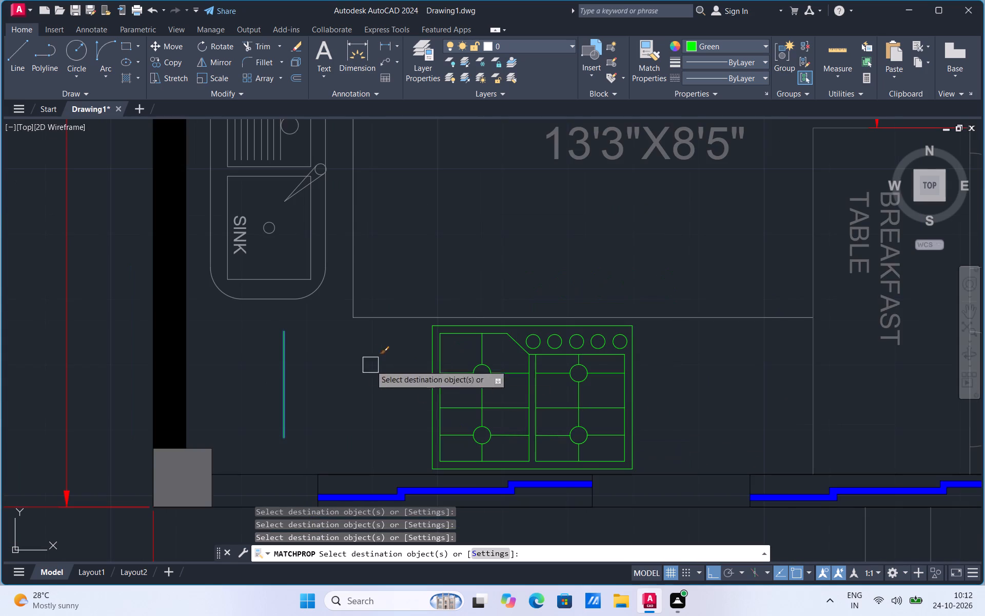
Match the green properties onto the sink's lower outer outline and left side, lower bowl, SINK label and drain circle.
left_click(323, 296)
left_click(290, 279)
left_click(264, 303)
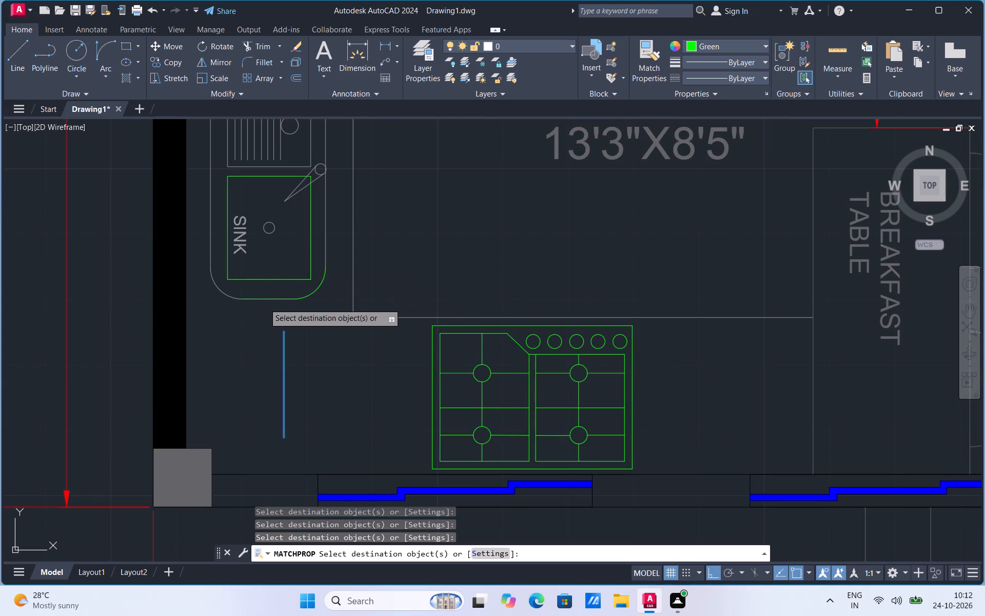
left_click(231, 296)
left_click(211, 248)
left_click(241, 238)
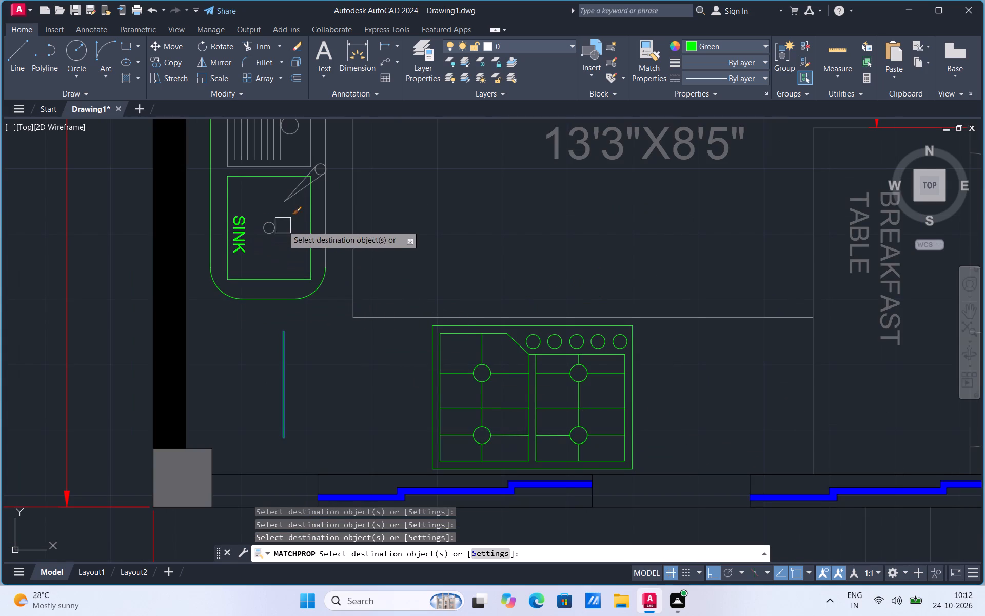
left_click(283, 225)
left_click(266, 243)
Match the green properties onto the kitchen counter's edges and the rectangular appliance beyond the sink, including its angled front handle.
left_click_drag(356, 249, 361, 261)
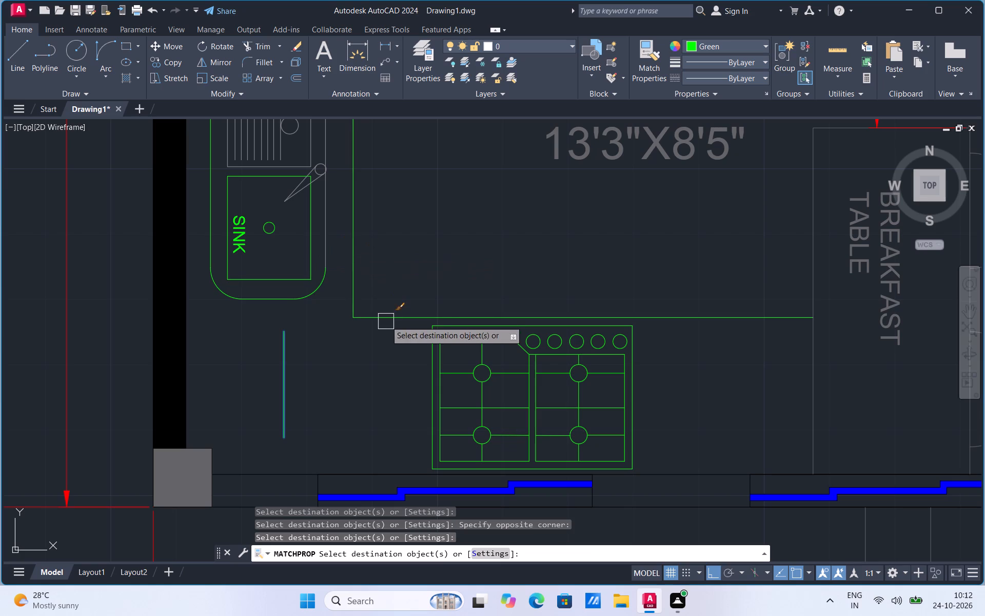
left_click_drag(381, 314, 384, 319)
scroll(497, 453, "down", 2)
scroll(372, 243, "up", 2)
left_click_drag(392, 240, 397, 233)
left_click(563, 220)
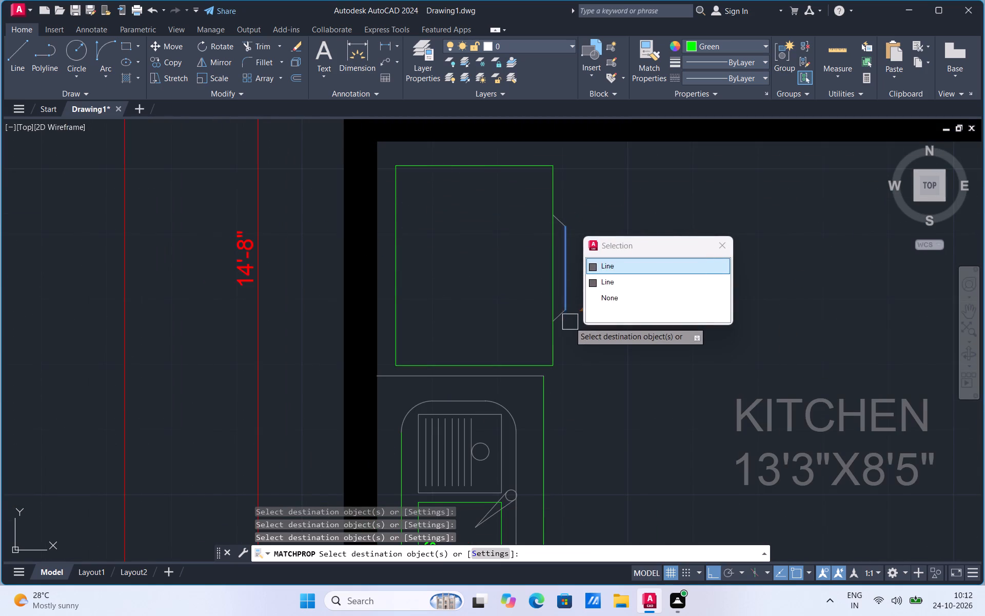
left_click(562, 316)
scroll(563, 221, "up", 1)
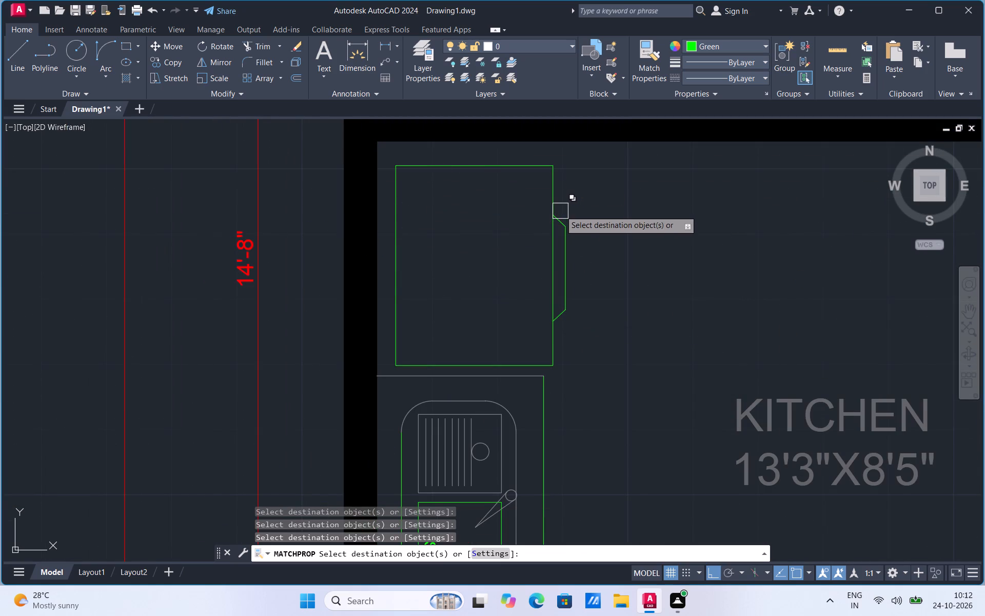
left_click(560, 210)
scroll(518, 368, "up", 2)
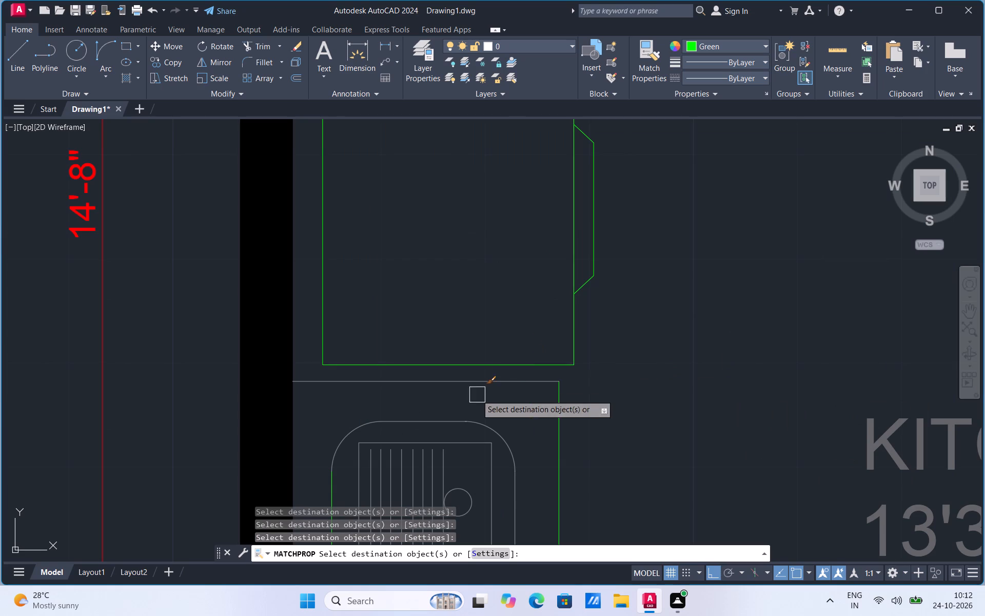
left_click(478, 384)
Match the green properties onto the sink's upper outer outline and the drainboard's top, left and bottom edges.
left_click(469, 422)
left_click(444, 422)
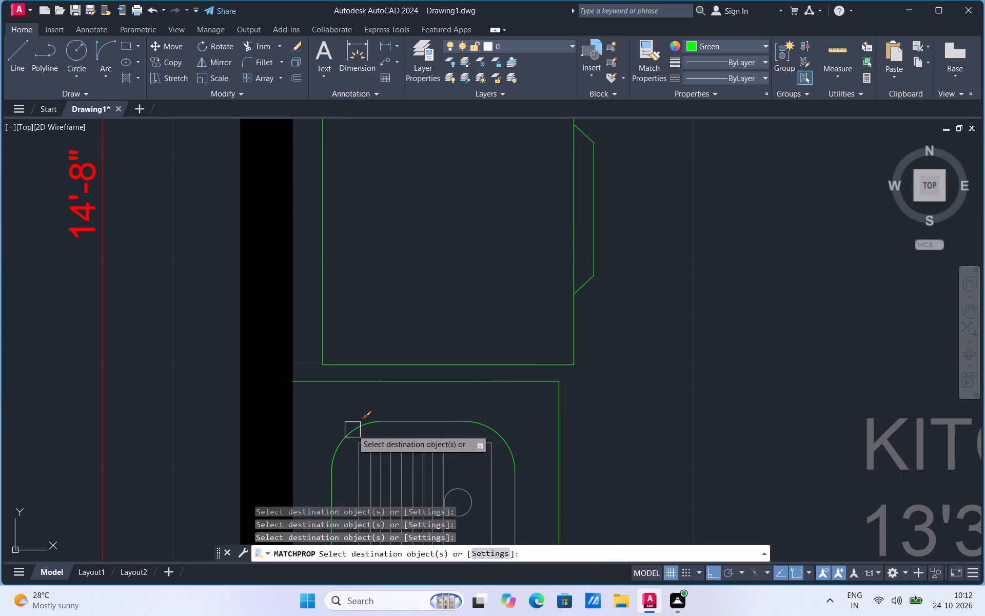
left_click(352, 429)
left_click(365, 440)
left_click(359, 456)
scroll(470, 351, "down", 2)
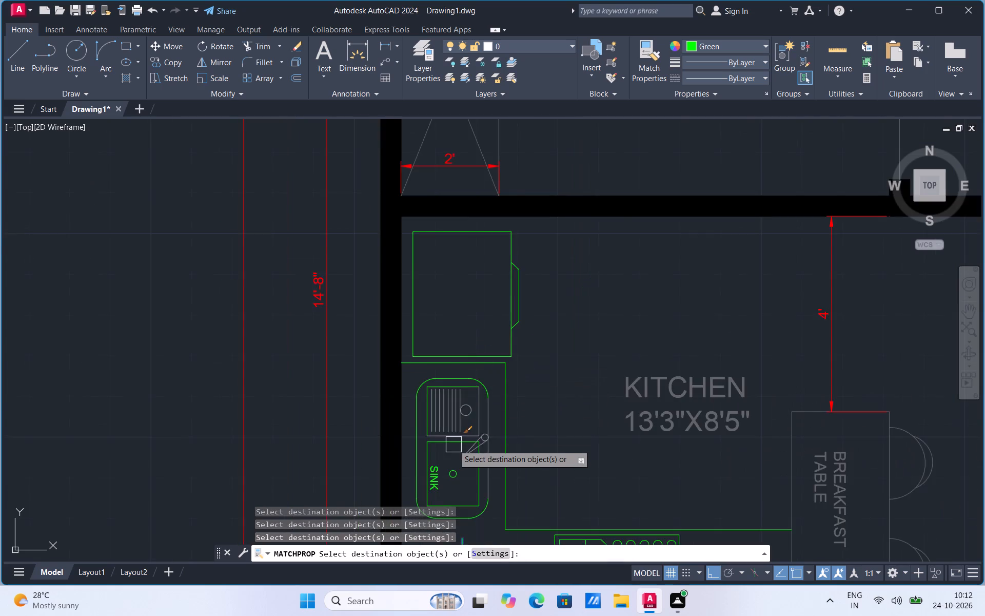
scroll(454, 445, "up", 1)
left_click(459, 435)
Match the green properties onto all the drainboard's vertical groove lines and its drain circle.
left_click(462, 420)
scroll(456, 412, "up", 2)
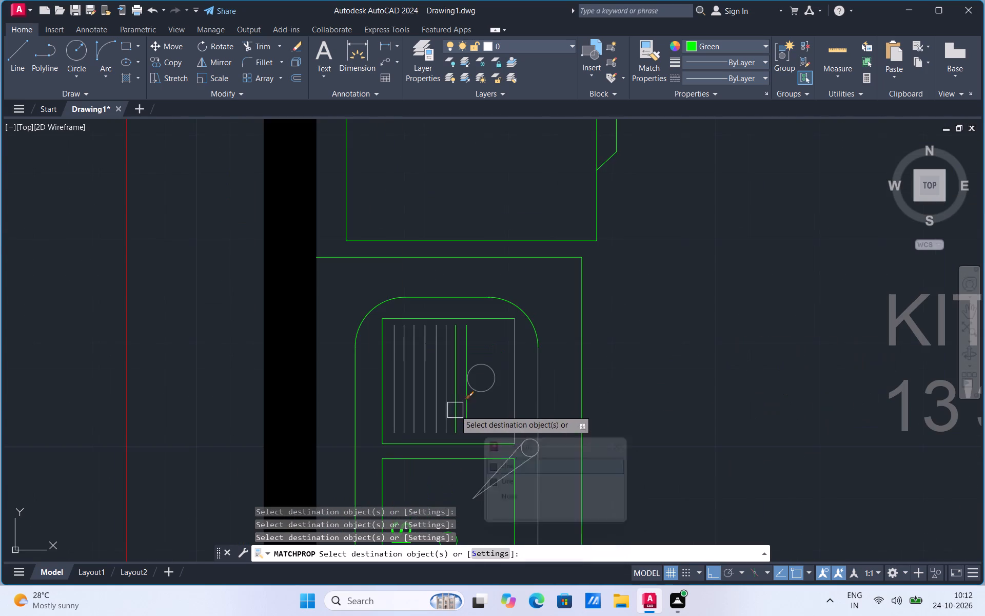
left_click(452, 399)
left_click(447, 406)
left_click(432, 407)
left_click(427, 410)
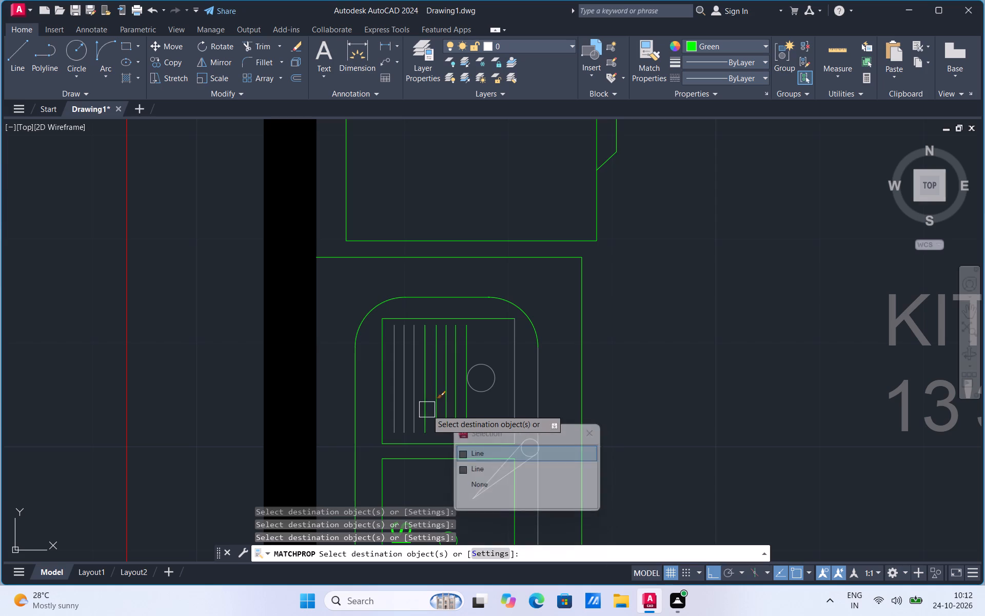
left_click(417, 413)
left_click(410, 415)
left_click(399, 420)
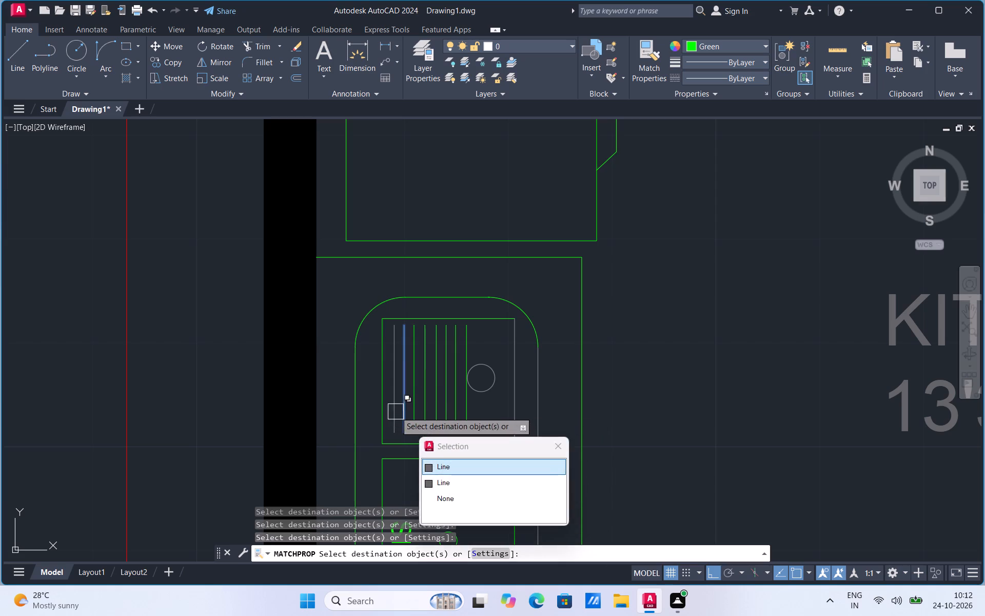
left_click(395, 409)
left_click(480, 391)
Match the green properties onto the drainboard's right edge, the faucet's lines and circle, and the sink's right outer side.
left_click(504, 361)
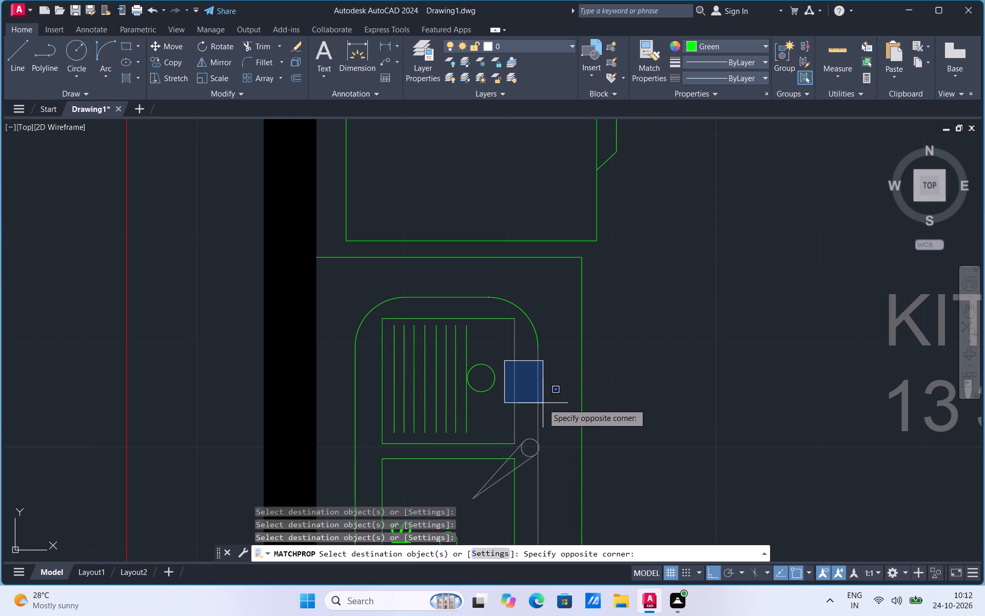
left_click(539, 418)
left_click(513, 401)
scroll(512, 461, "down", 2)
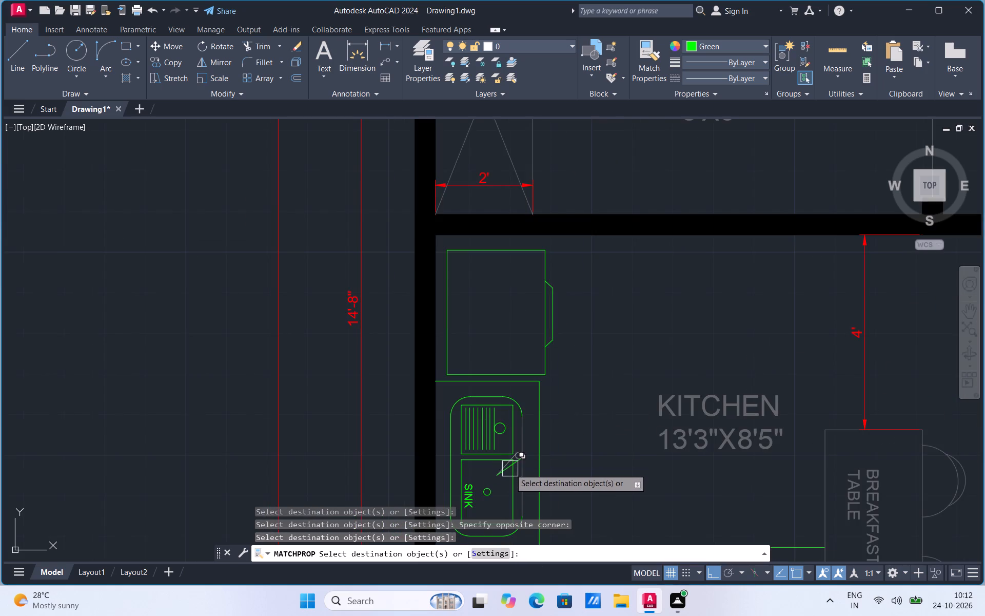
scroll(508, 470, "down", 6)
scroll(507, 470, "up", 8)
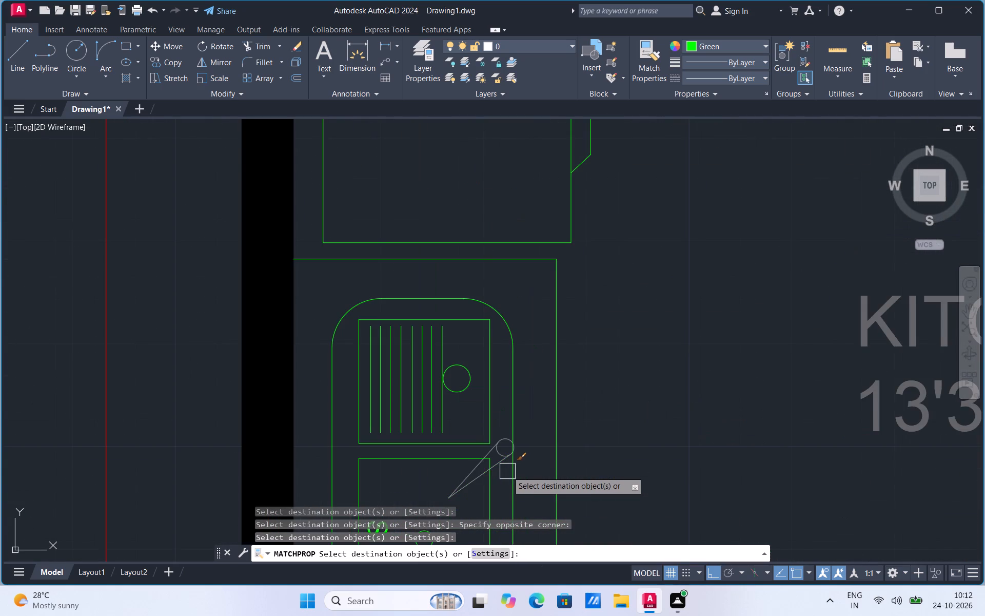
left_click(493, 468)
scroll(493, 454, "up", 2)
left_click(491, 454)
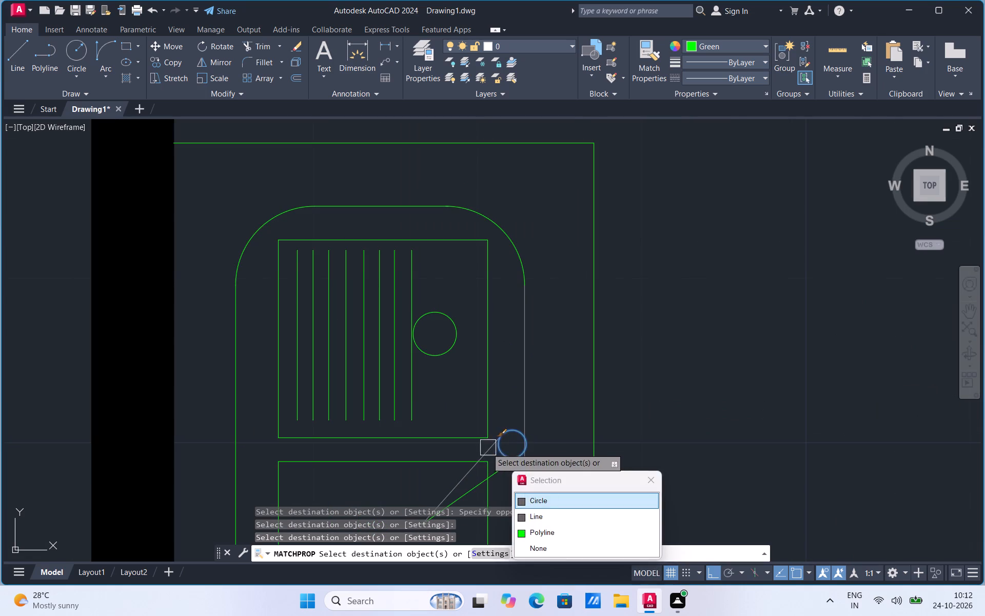
left_click(482, 451)
scroll(591, 338, "down", 3)
left_click(581, 399)
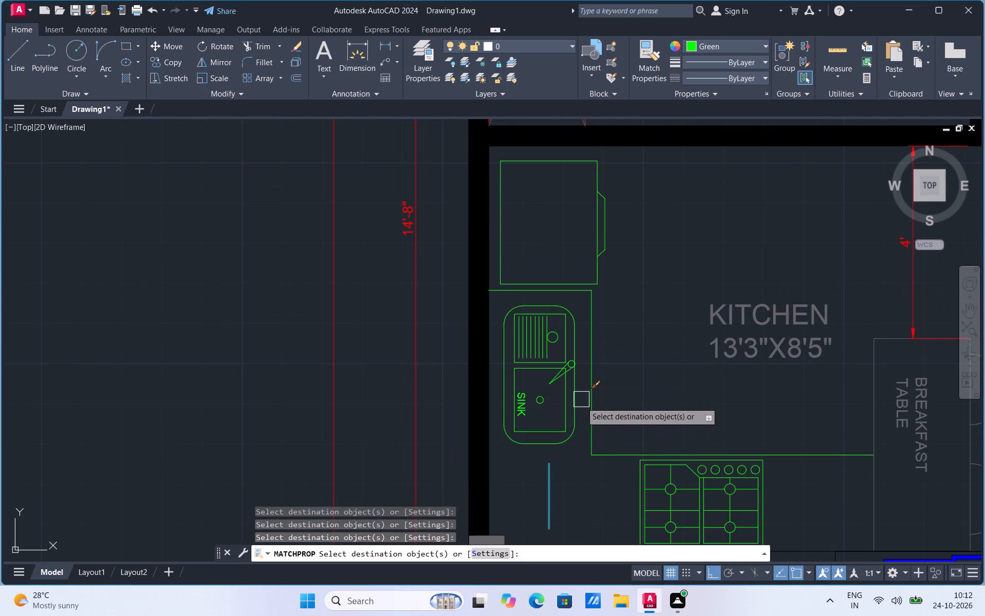
Match the green properties onto the breakfast table's left, right and top edges and both of its chairs.
scroll(439, 445, "down", 2)
scroll(625, 483, "up", 2)
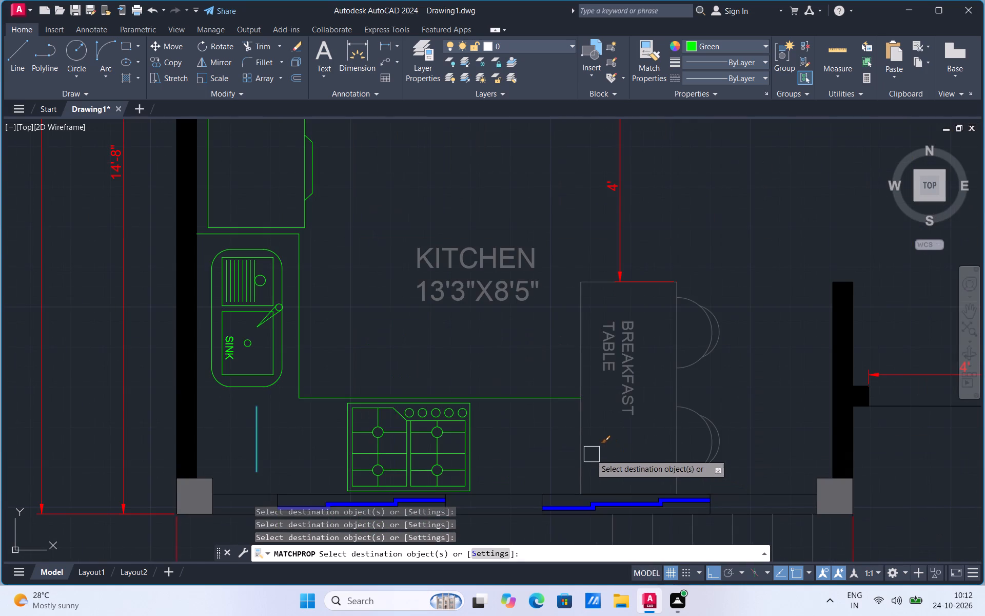
left_click(589, 453)
left_click(570, 439)
left_click(577, 362)
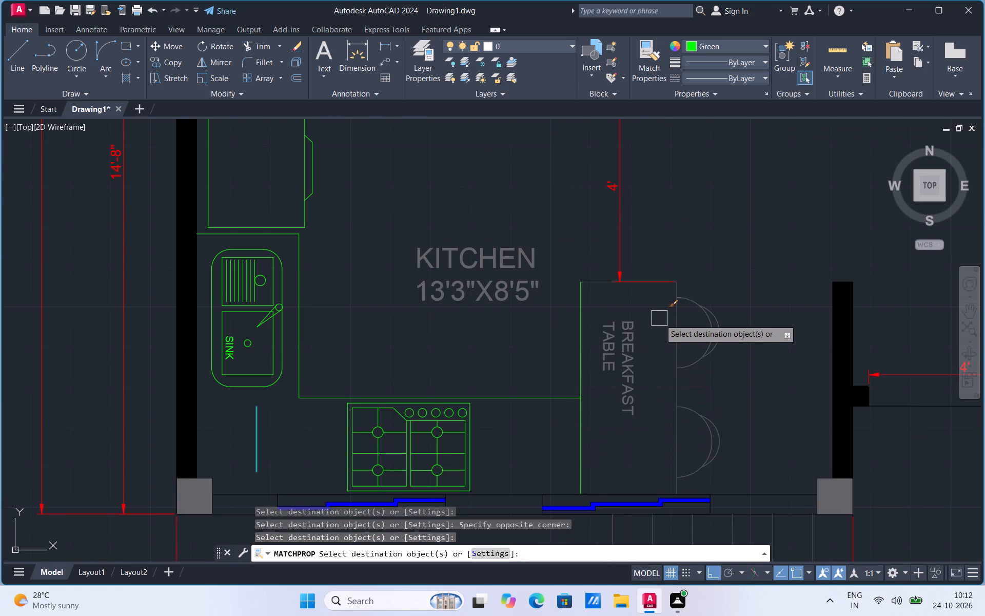
left_click(671, 335)
left_click(686, 303)
left_click(724, 326)
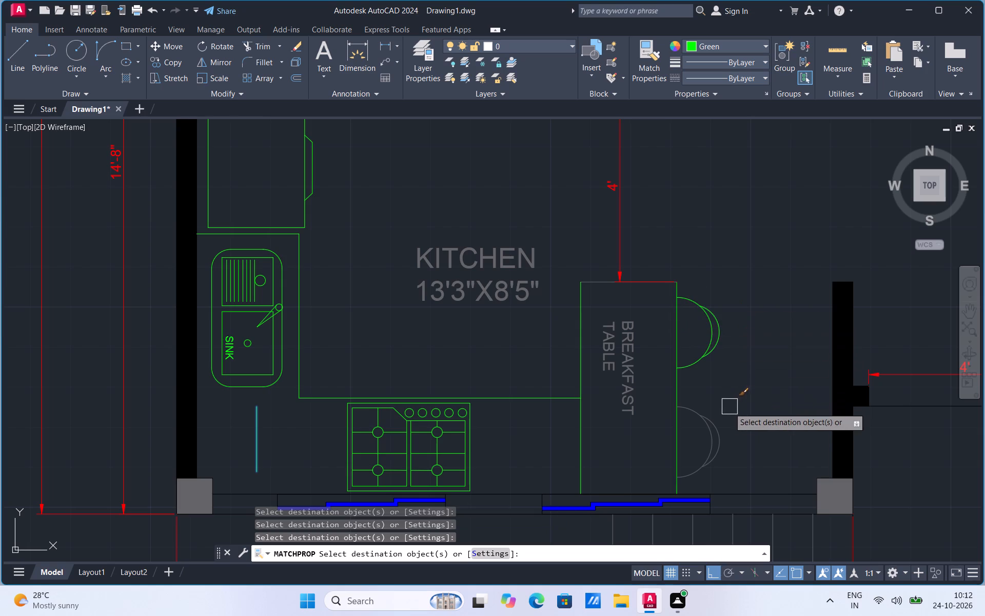
left_click(720, 421)
left_click(688, 409)
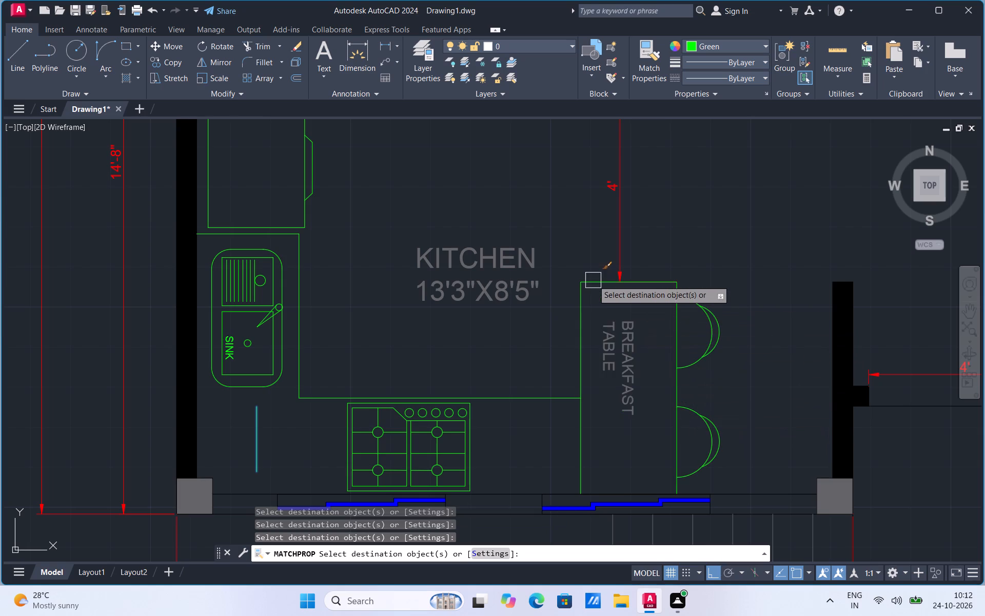
left_click(595, 279)
Set the current colour to 94,103,175 and draw a vertical sample line outside the plan, left of the kitchen dimensions.
scroll(634, 350, "down", 2)
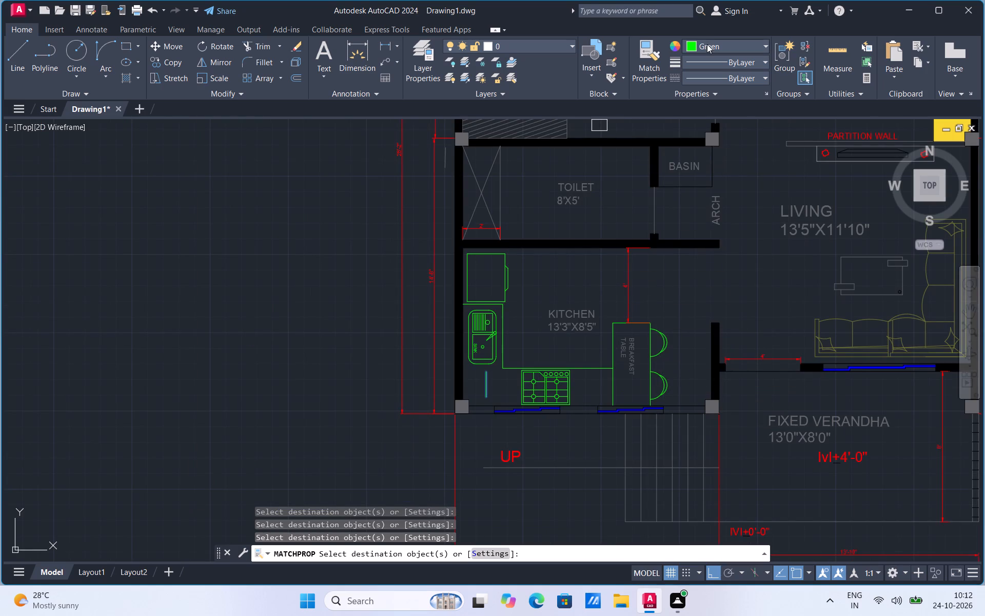
left_click(693, 41)
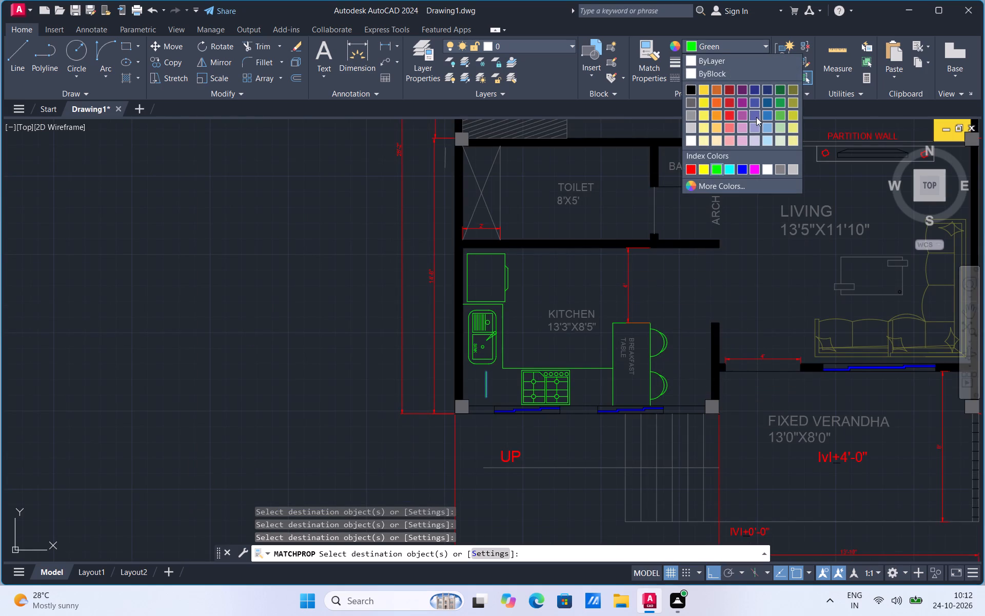
left_click(756, 116)
left_click_drag(23, 63, 47, 102)
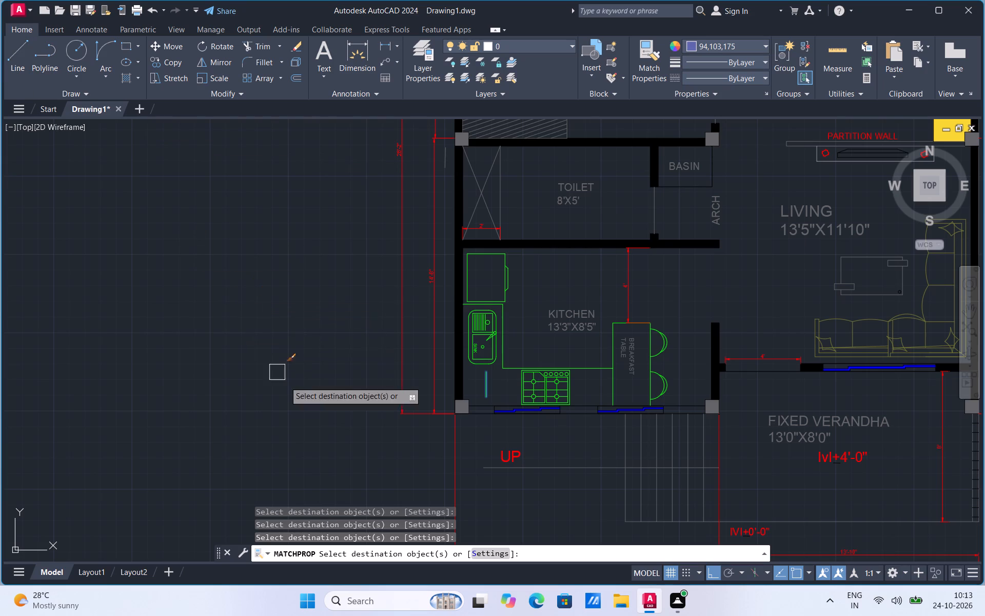
left_click(294, 395)
key("Escape")
left_click_drag(22, 76, 29, 88)
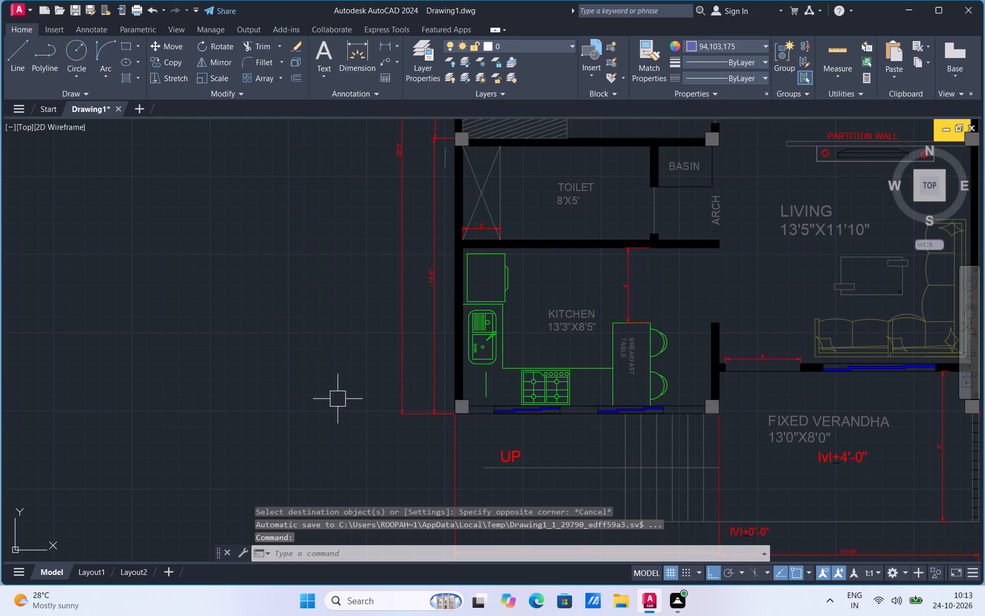
left_click_drag(337, 400, 326, 355)
key("Escape")
left_click(21, 65)
left_click_drag(308, 414, 307, 374)
left_click(330, 206)
key("Escape")
Match the 94,103,175 sample line's properties onto the refrigerator's outline and its handle lines.
left_click_drag(653, 75, 647, 89)
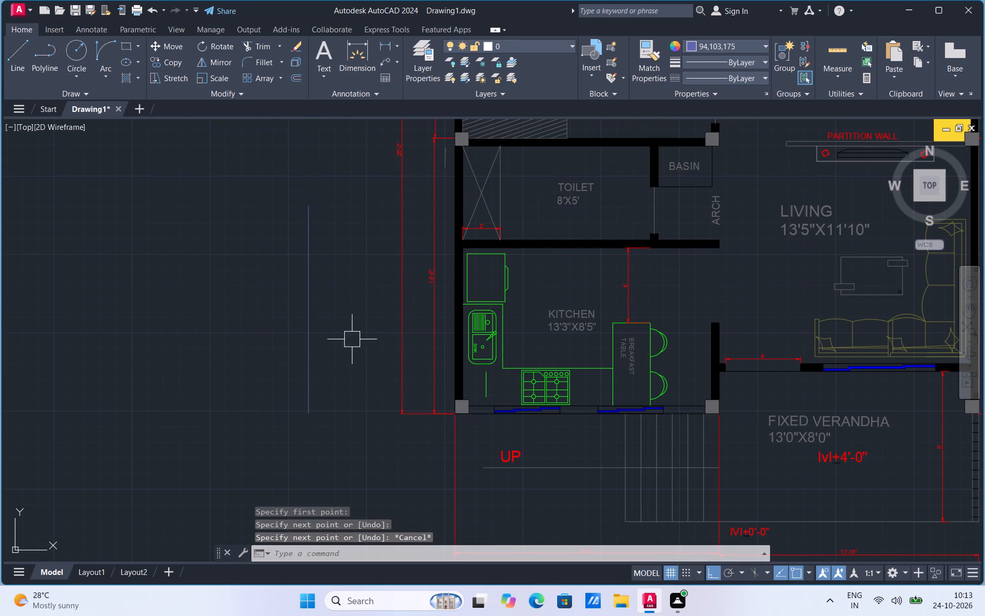
left_click(655, 72)
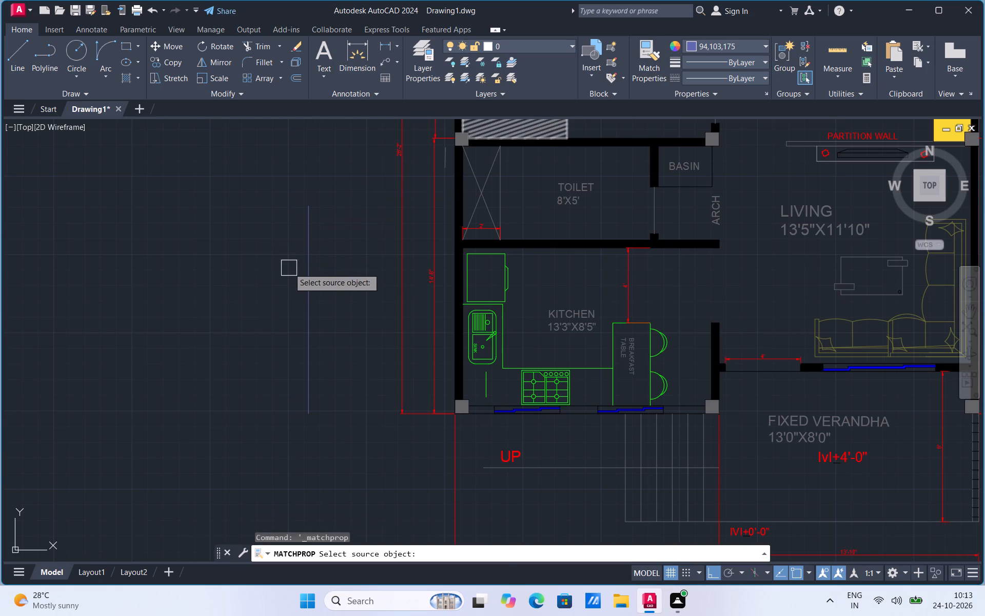
left_click(305, 290)
scroll(514, 259, "up", 2)
left_click(490, 256)
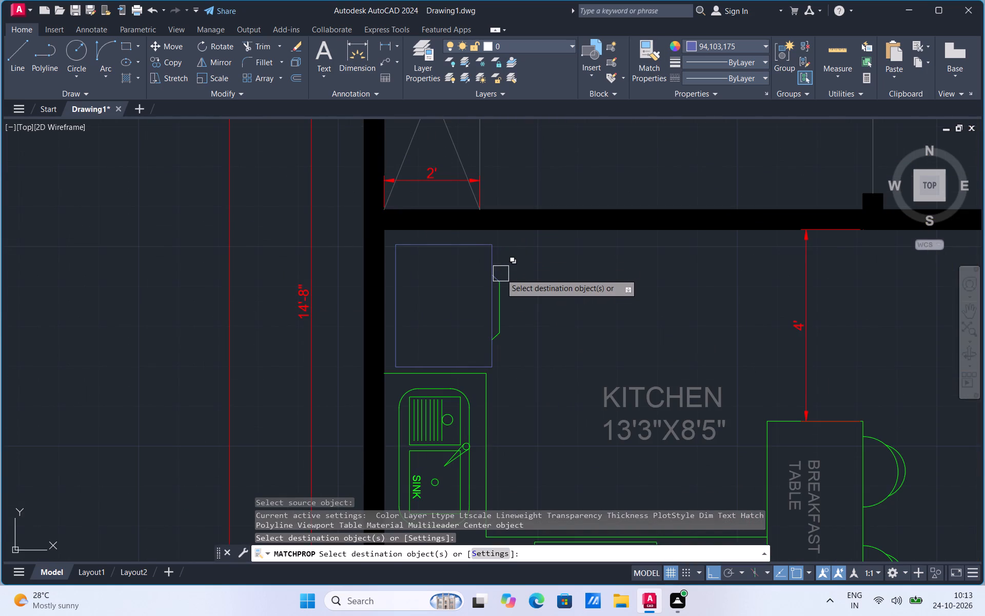
scroll(500, 274, "up", 1)
left_click_drag(489, 281, 488, 285)
left_click(495, 318)
left_click(485, 374)
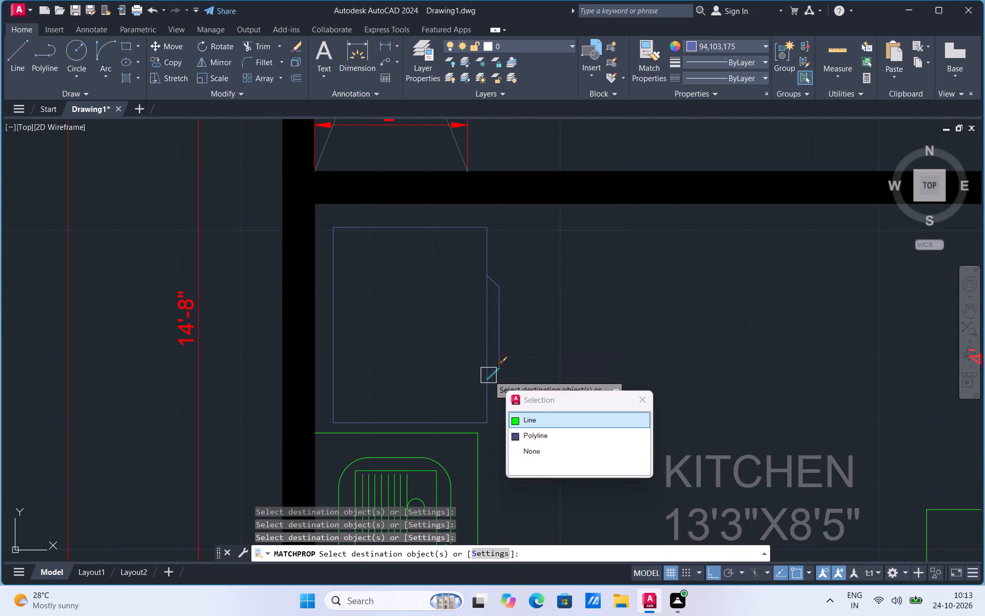
Match the violet properties onto the kitchen counter's vertical front edge and its short top edge beside the sink.
scroll(503, 311, "down", 3)
left_click(504, 388)
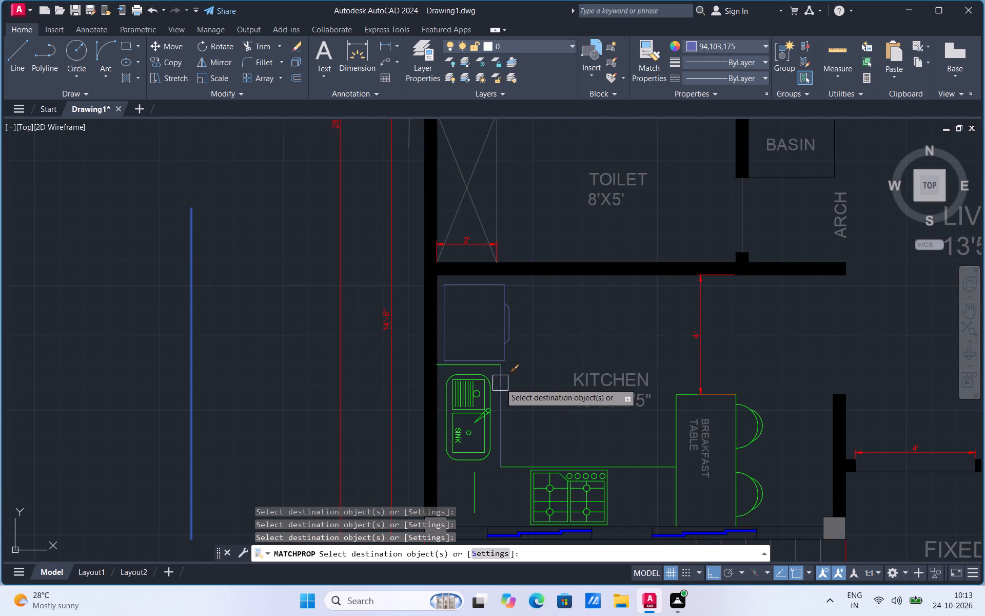
scroll(488, 372, "up", 2)
left_click(487, 360)
Match the violet properties onto the sink's outer top edge, both upper corner arcs and left side.
left_click(436, 380)
left_click(479, 383)
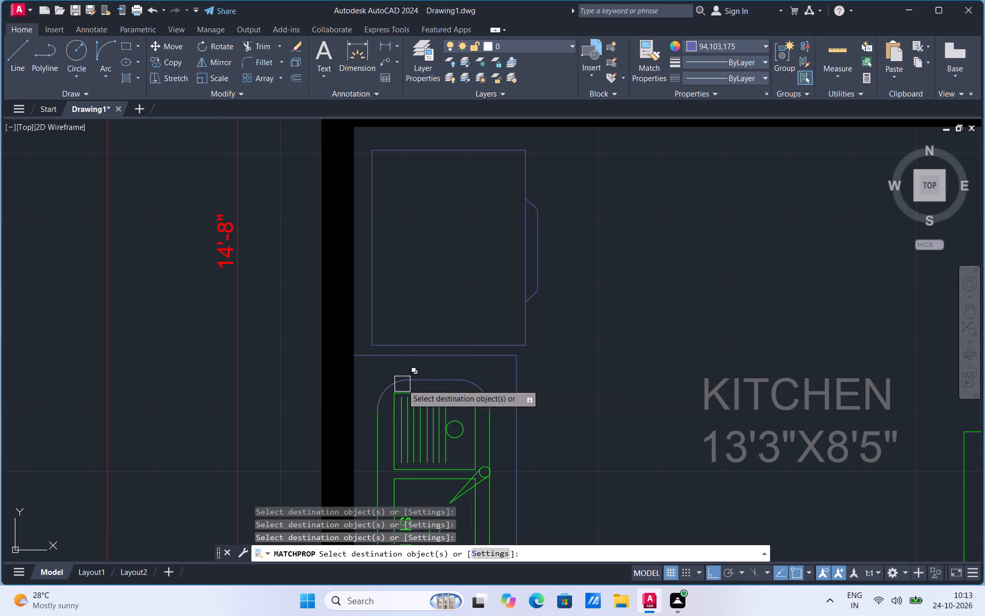
left_click(402, 383)
scroll(363, 411, "up", 1)
left_click(376, 437)
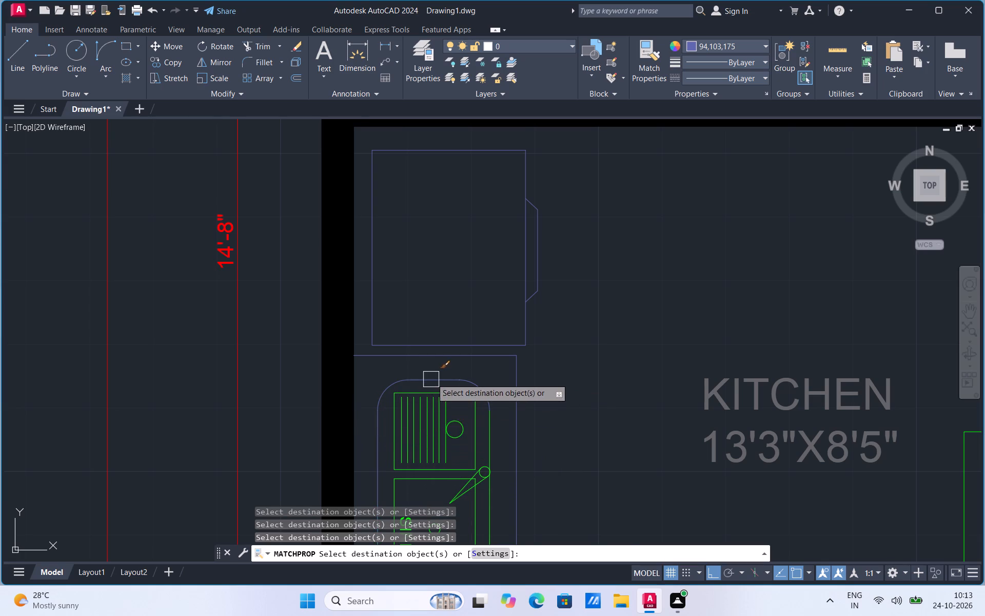
Match the violet properties onto the lower basin's outline, the drainboard's bottom, right and top edges, and its drain circle.
scroll(432, 377, "down", 1)
scroll(459, 442, "up", 2)
left_click(407, 439)
left_click(425, 423)
left_click(457, 384)
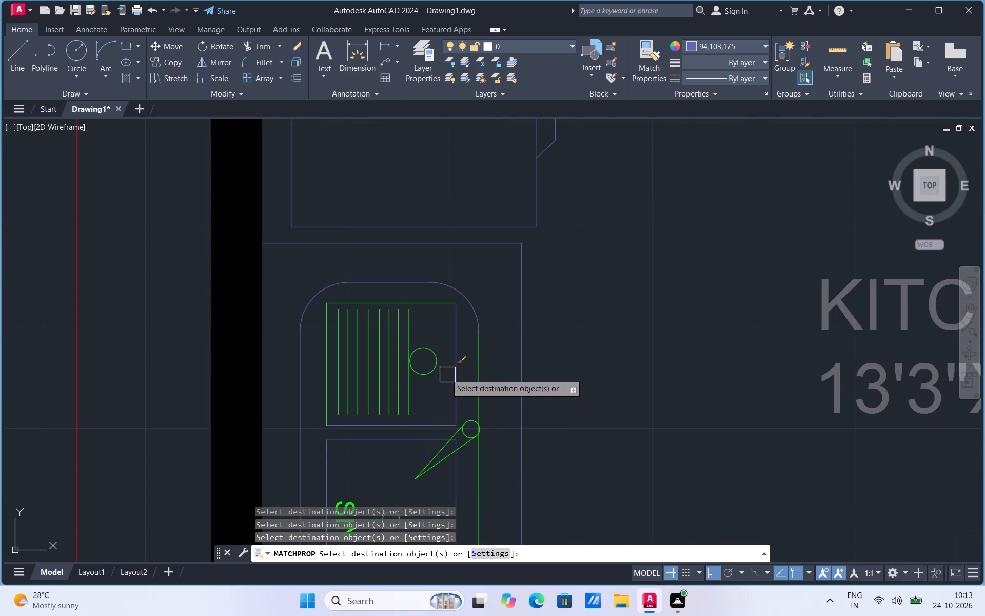
left_click(443, 371)
left_click(427, 301)
Match the violet properties onto the drainboard's left edge and all its vertical groove lines.
left_click(411, 326)
left_click(402, 334)
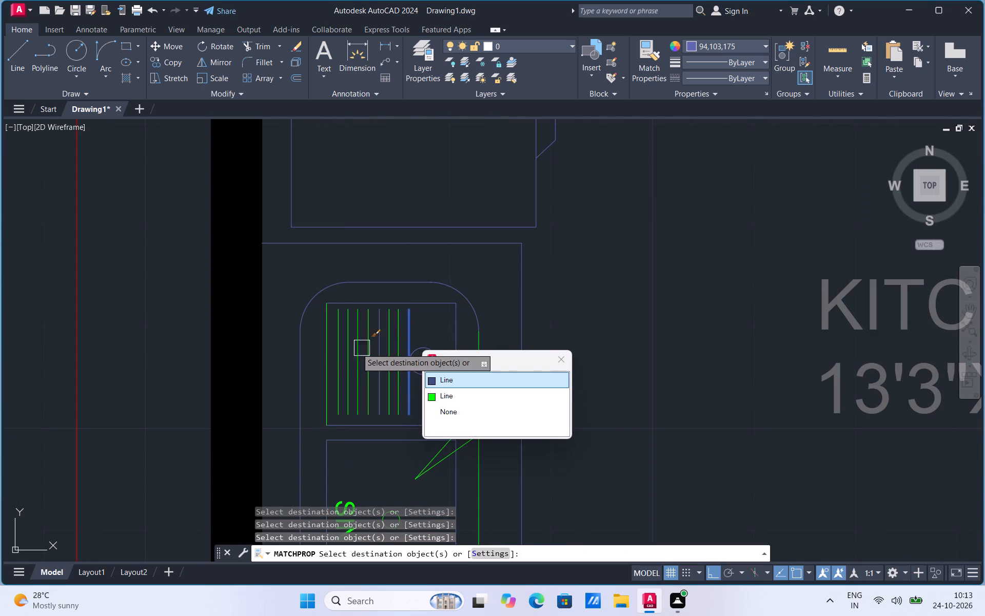
scroll(329, 346, "up", 2)
left_click(329, 344)
left_click(342, 331)
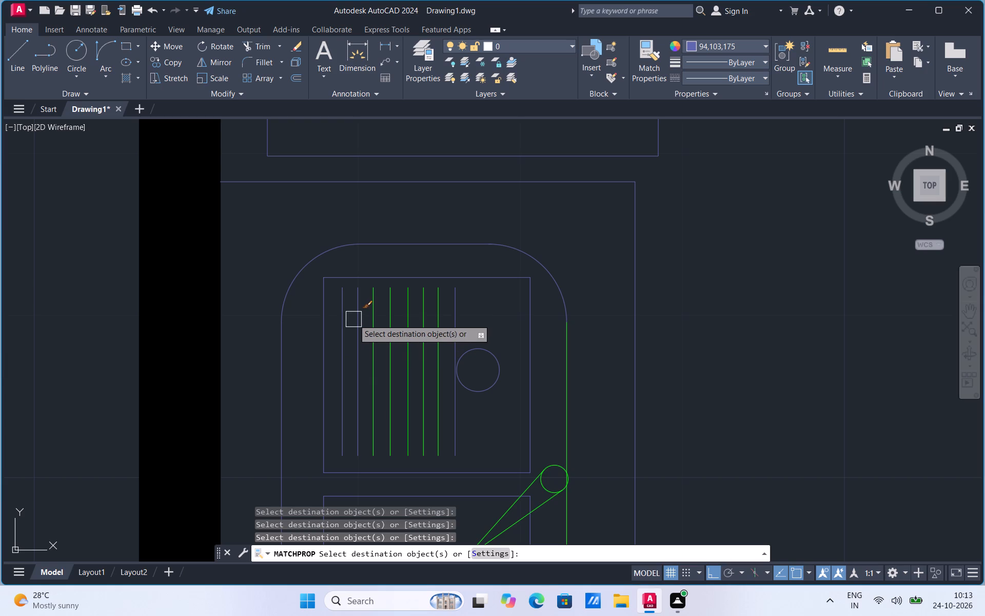
left_click(353, 318)
left_click(386, 316)
left_click(374, 326)
left_click(414, 321)
left_click(424, 322)
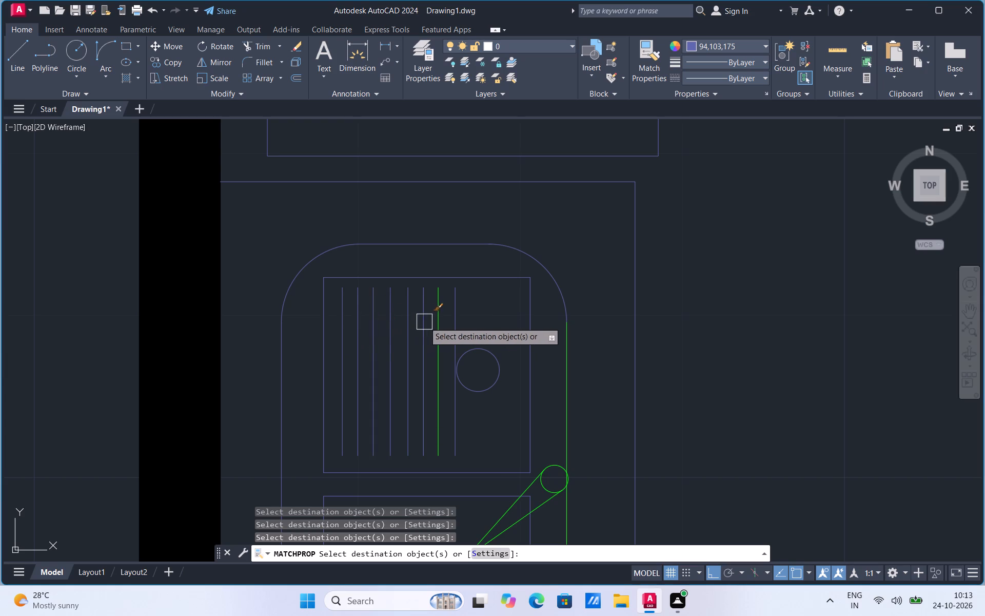
left_click_drag(437, 316, 441, 328)
Match the violet properties onto the sink's outer right side and the faucet's circle and two lines.
left_click(573, 412)
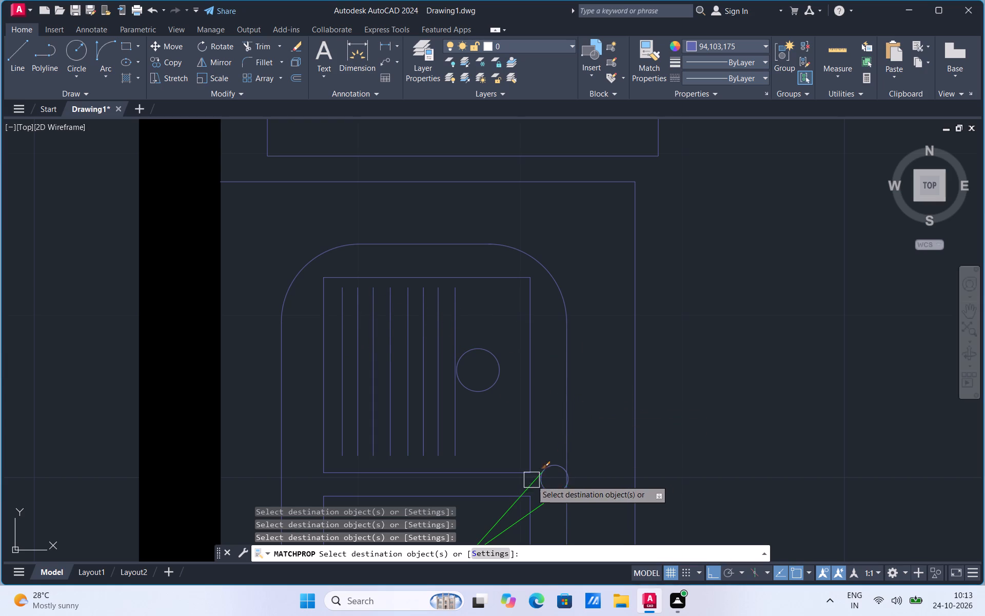
left_click(531, 479)
scroll(547, 479, "up", 2)
left_click_drag(550, 457, 551, 468)
left_click_drag(546, 517, 545, 510)
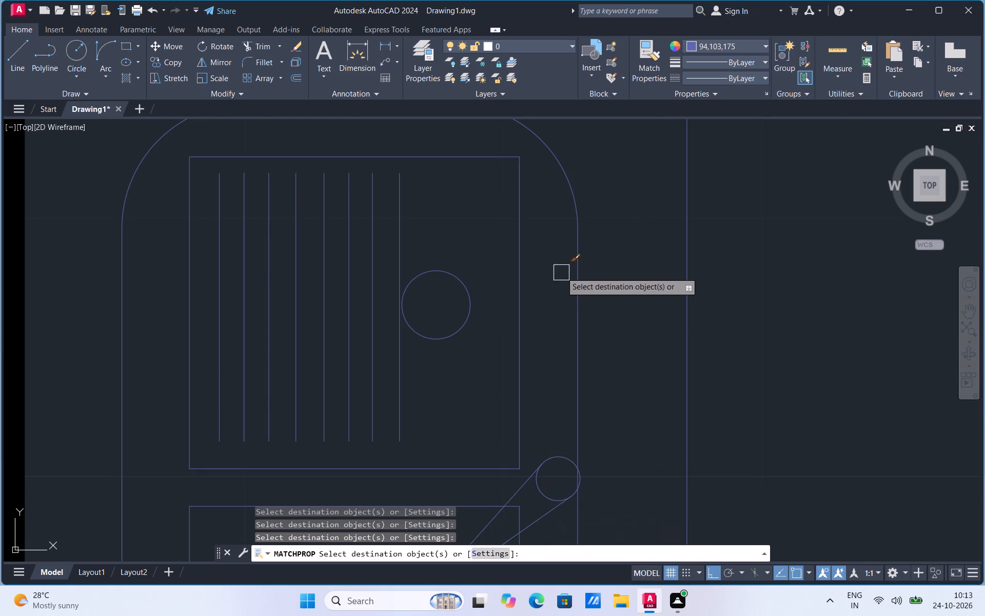
Match the violet properties onto the SINK label, the basin's drain circle, and the sink's outer bottom edge and lower corner arcs.
scroll(561, 272, "down", 3)
scroll(483, 374, "up", 2)
left_click_drag(483, 376, 487, 377)
left_click(537, 394)
scroll(495, 337, "down", 2)
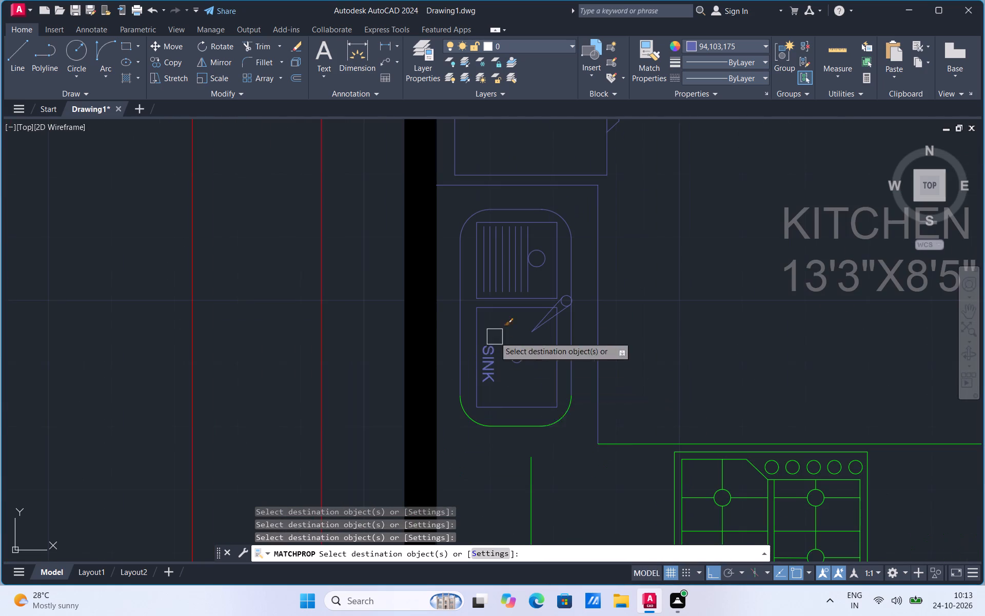
left_click(501, 424)
left_click(472, 418)
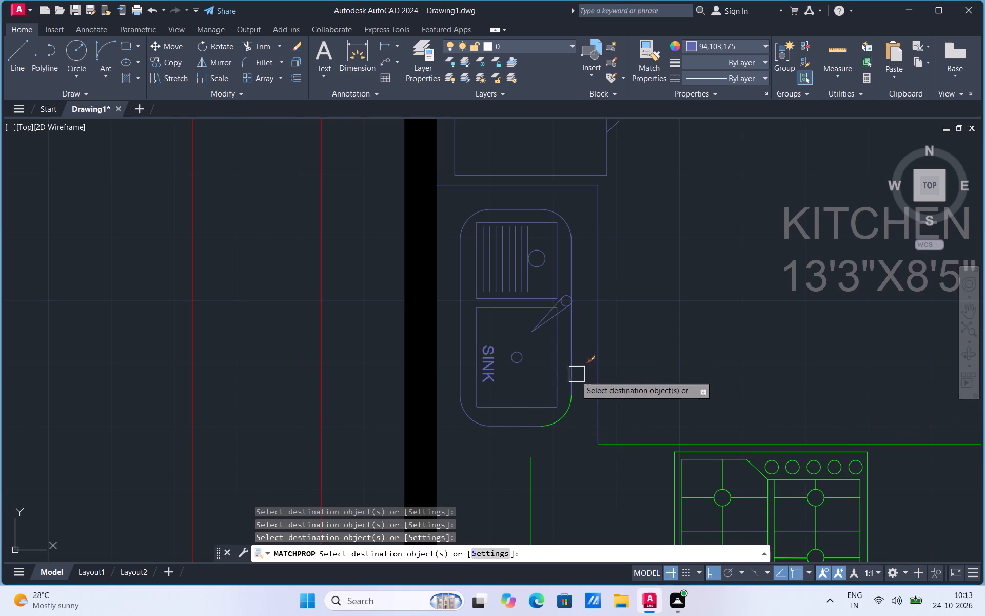
left_click(574, 403)
Match the violet properties onto the stove's outer outline and its five knob circles.
scroll(548, 307, "down", 2)
scroll(732, 419, "up", 1)
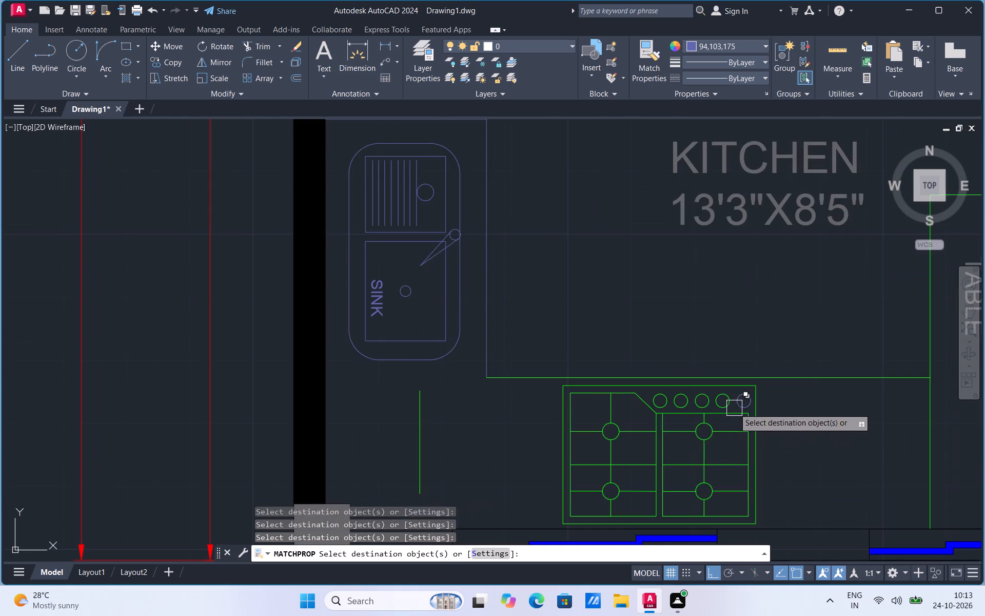
scroll(743, 399, "up", 1)
left_click(755, 382)
left_click(742, 392)
left_click(712, 397)
left_click(679, 403)
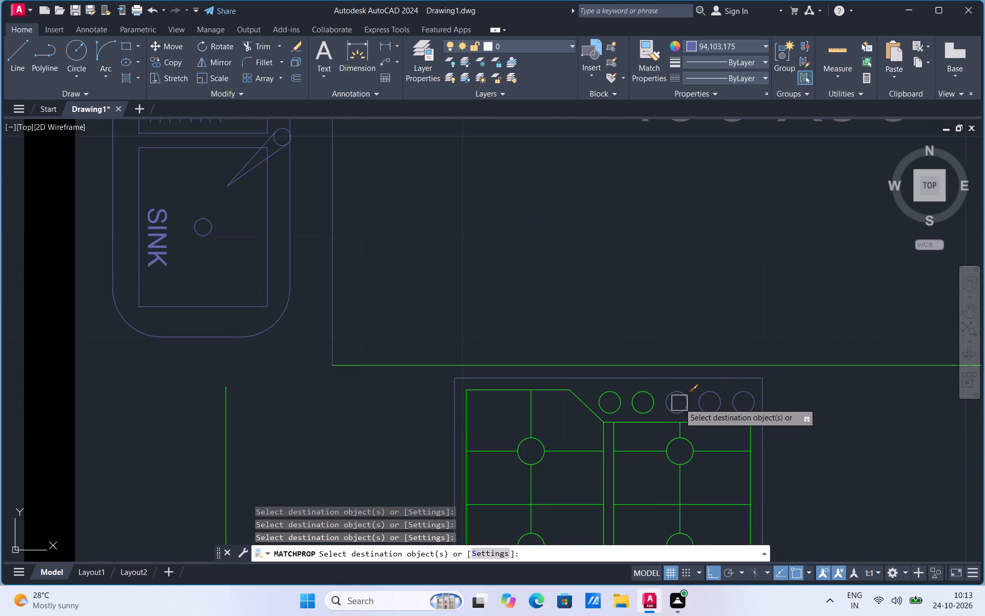
left_click(657, 407)
left_click(603, 405)
Match the violet properties onto the stove's left panel: slanted, top and left edges, upper burner circle and grate lines.
left_click(576, 400)
left_click(547, 395)
left_click(529, 417)
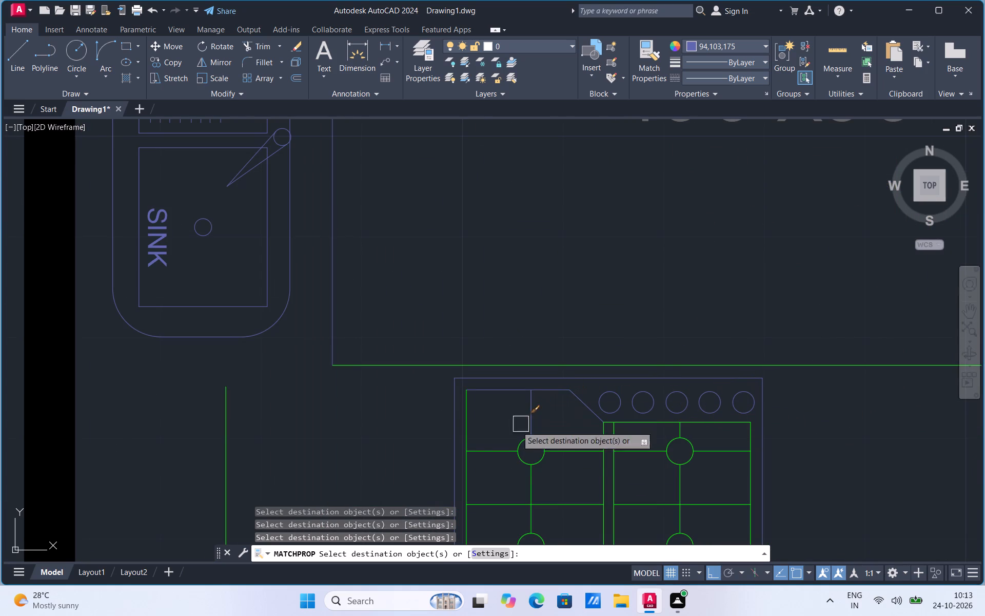
left_click(476, 446)
left_click(468, 429)
left_click_drag(499, 510, 505, 506)
left_click(539, 491)
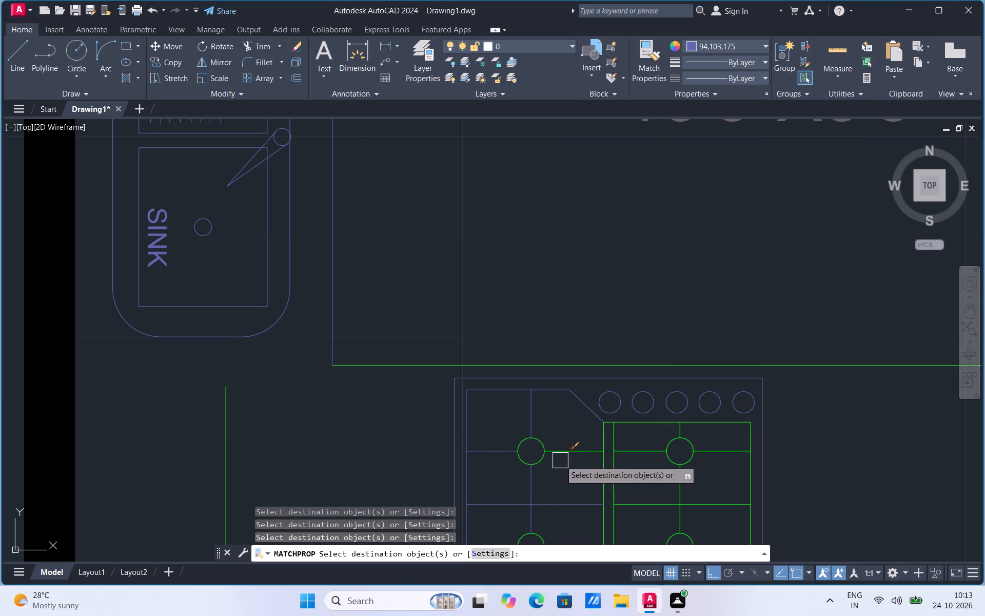
left_click(561, 459)
left_click(543, 460)
Match the violet properties onto the stove's right panel top and left edges, its upper-left grate line and the left panel's right edge.
left_click(635, 456)
left_click(644, 420)
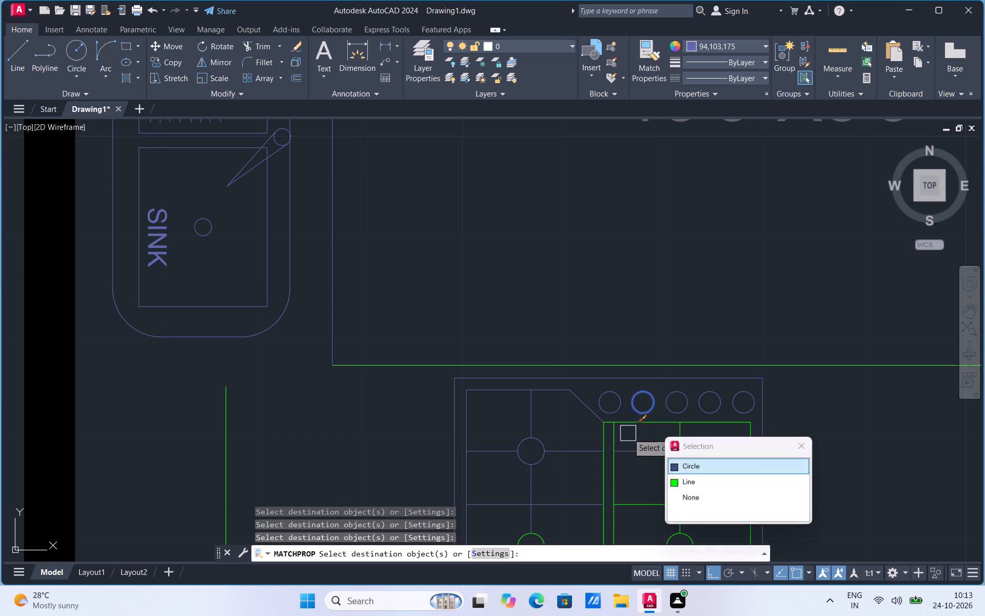
left_click(616, 440)
left_click(599, 439)
left_click(629, 421)
Match the violet properties onto the stove's left panel bottom edge, lower burner circle and surrounding grate lines.
scroll(587, 381, "down", 1)
scroll(580, 518, "up", 1)
left_click(578, 472)
left_click(559, 509)
left_click(540, 498)
left_click(549, 476)
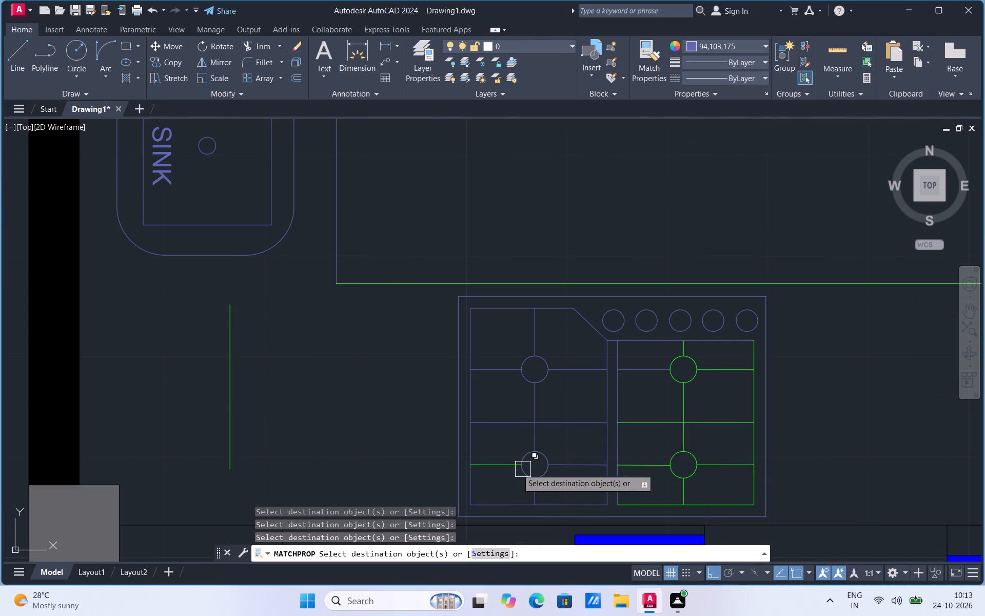
left_click(509, 467)
Match the violet properties onto the right panel's burner circles, remaining grate lines, and bottom and right edges.
left_click(639, 470)
left_click(652, 428)
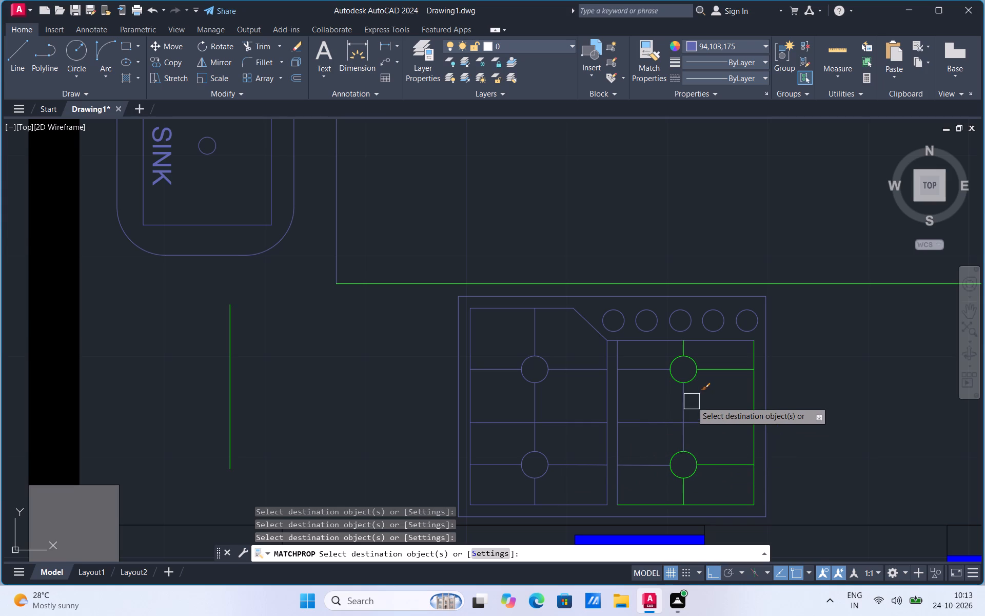
left_click(691, 401)
left_click(693, 384)
left_click_drag(720, 371, 721, 378)
left_click_drag(727, 466, 723, 467)
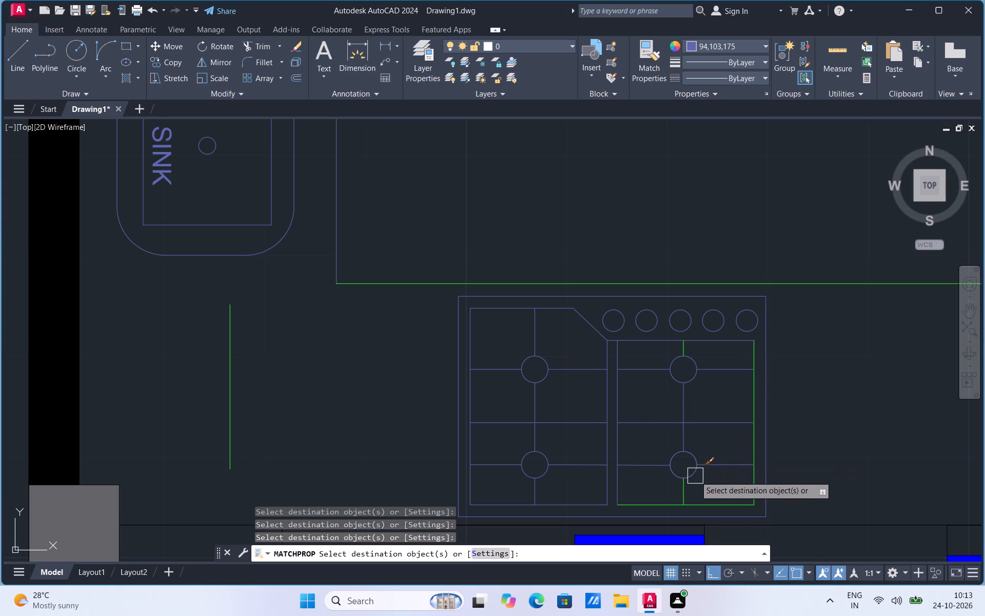
left_click_drag(695, 476, 695, 480)
left_click(685, 490)
left_click_drag(703, 505, 707, 496)
left_click(756, 406)
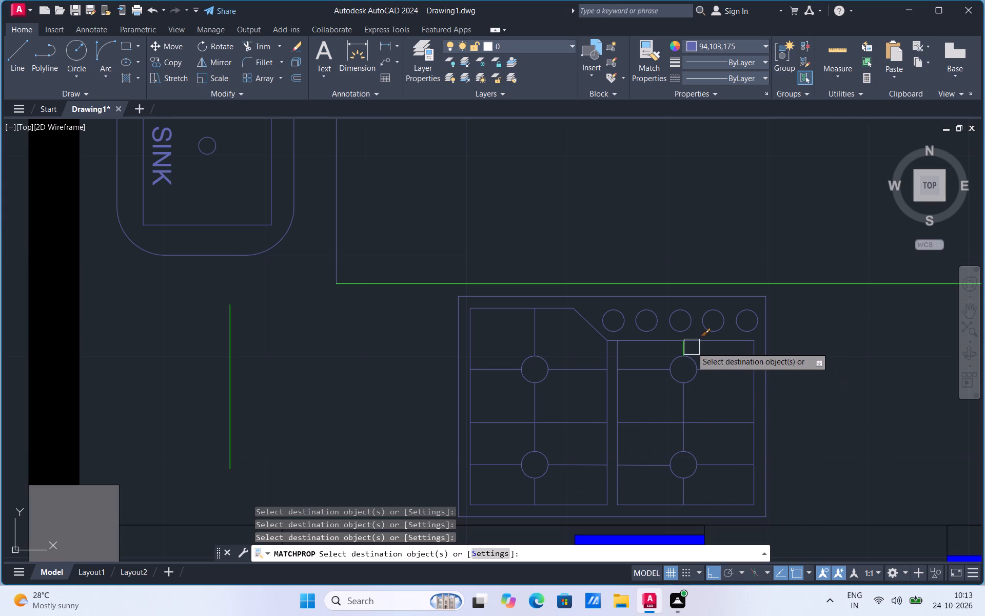
left_click(691, 346)
Match the violet properties onto the counter's horizontal front edge and the breakfast table's left, top and right edges.
left_click(598, 286)
scroll(577, 482, "down", 2)
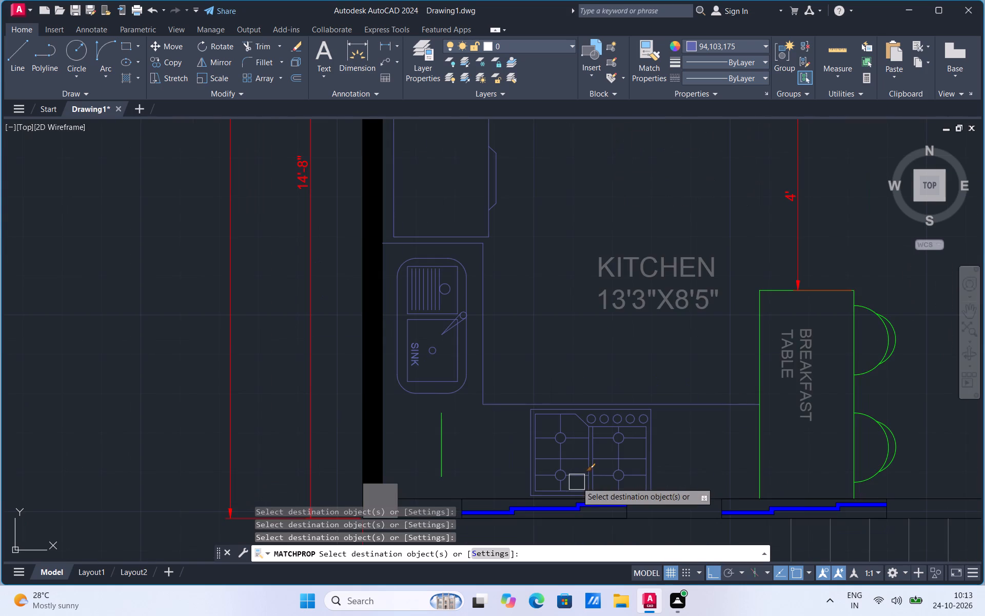
left_click(759, 361)
left_click_drag(774, 293, 773, 309)
left_click(762, 433)
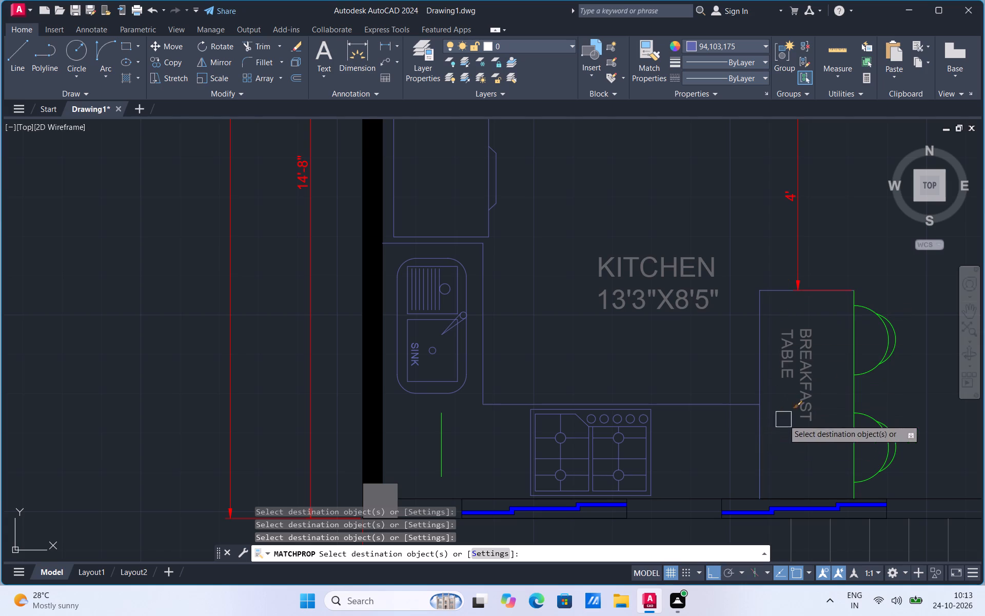
left_click(856, 346)
Match the violet properties onto the arcs of both breakfast table chairs.
left_click(871, 367)
left_click(894, 346)
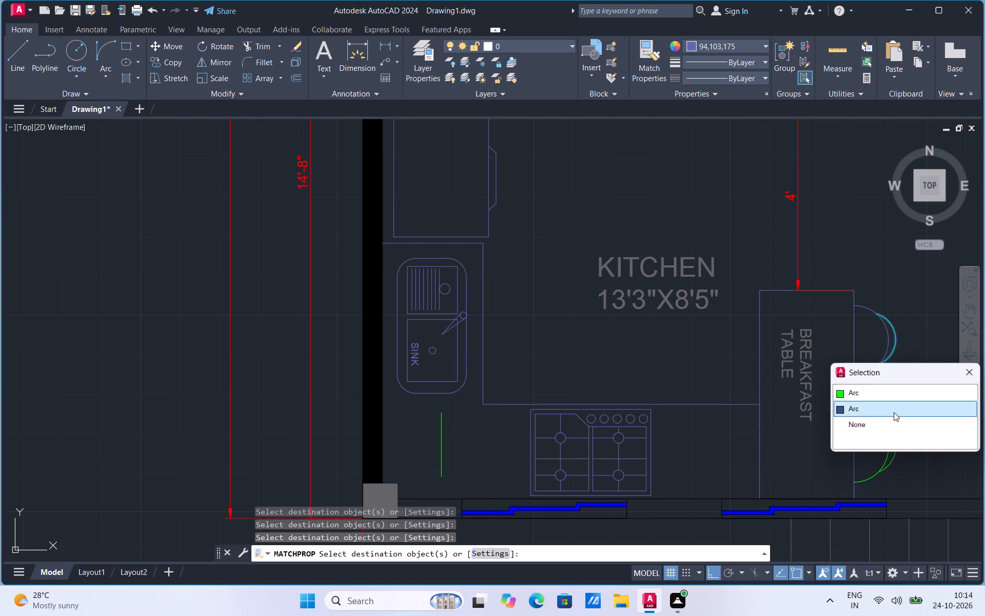
left_click(885, 474)
left_click(865, 425)
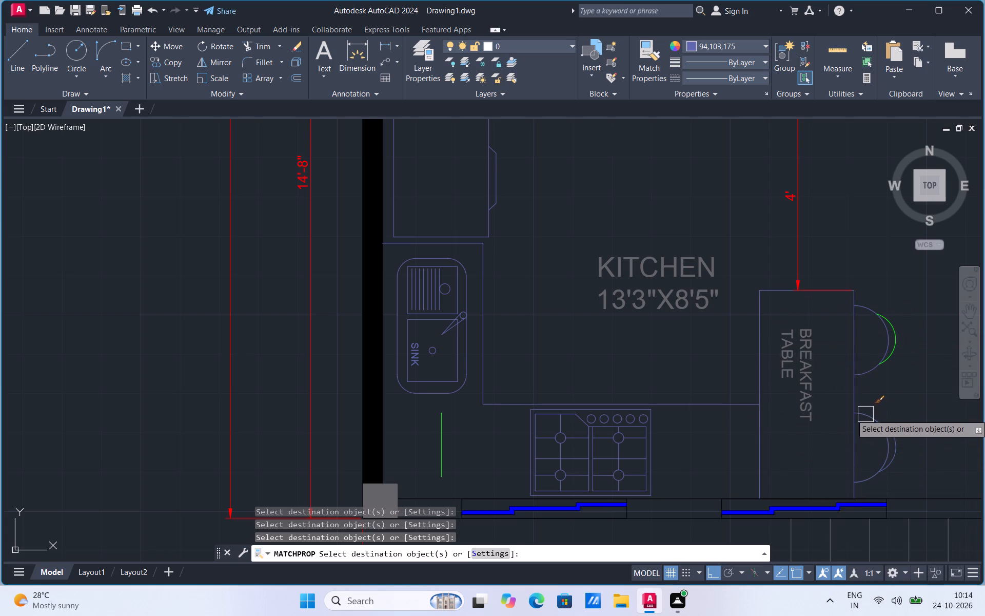
left_click(901, 346)
scroll(658, 426, "down", 2)
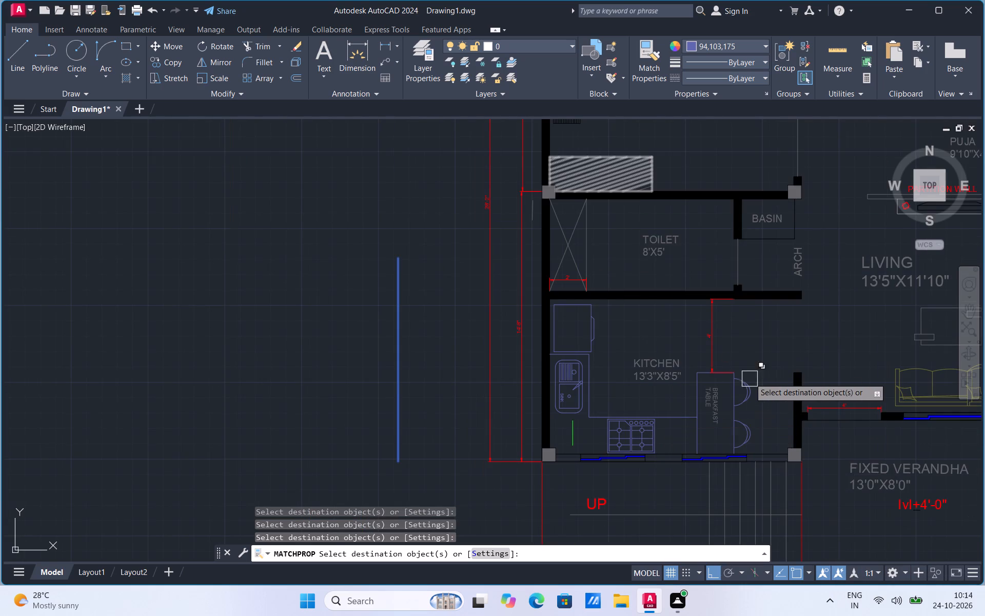
scroll(753, 369, "up", 2)
key("Escape")
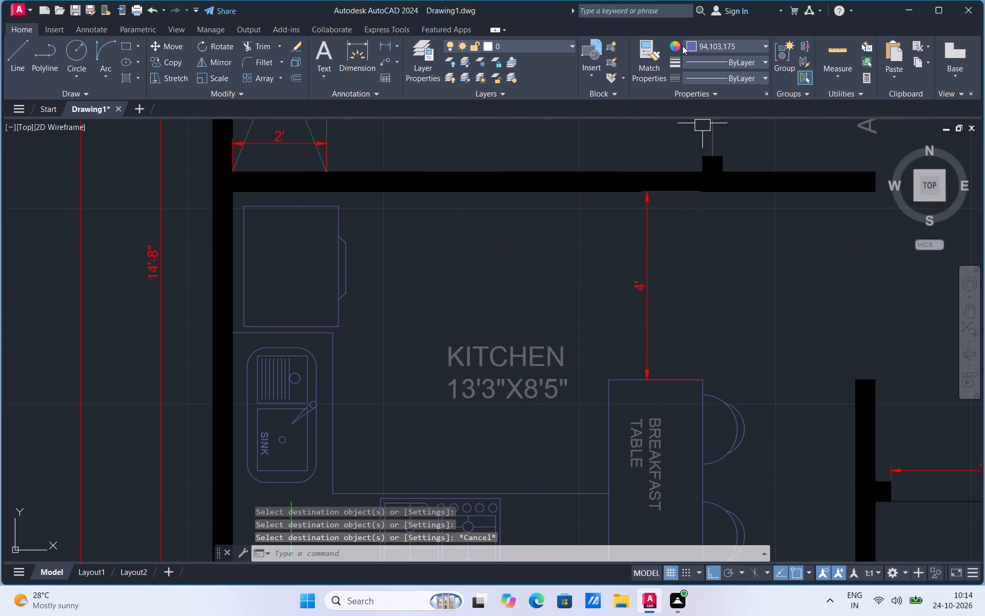
Set the current colour to 99,100,102 and draw a vertical sample line between the violet sample line and the kitchen dimensions.
left_click(686, 44)
left_click(688, 89)
scroll(693, 280, "down", 1)
left_click(693, 44)
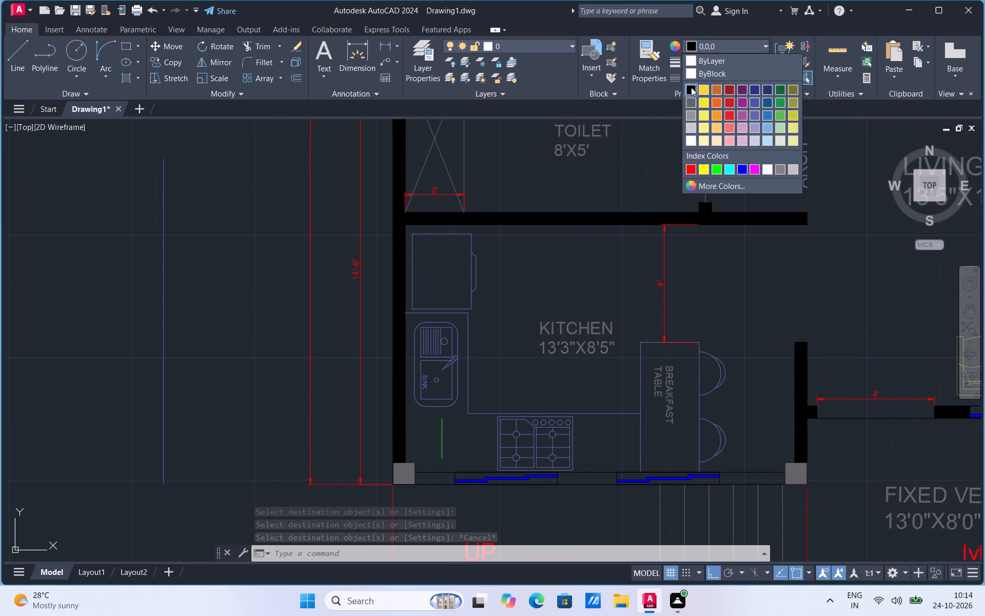
left_click(689, 102)
left_click(17, 74)
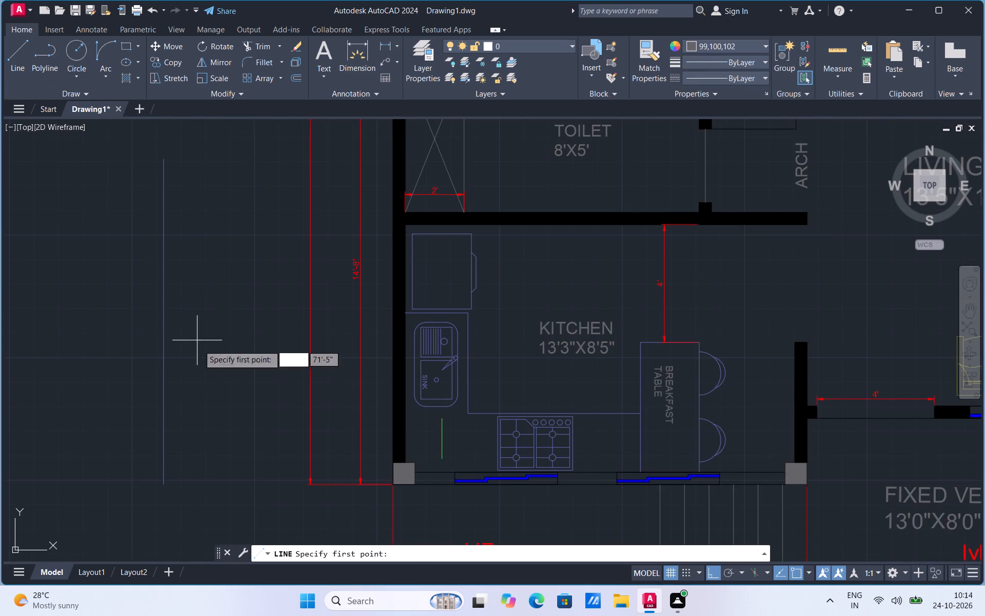
left_click_drag(235, 431, 233, 389)
left_click(255, 171)
key("Escape")
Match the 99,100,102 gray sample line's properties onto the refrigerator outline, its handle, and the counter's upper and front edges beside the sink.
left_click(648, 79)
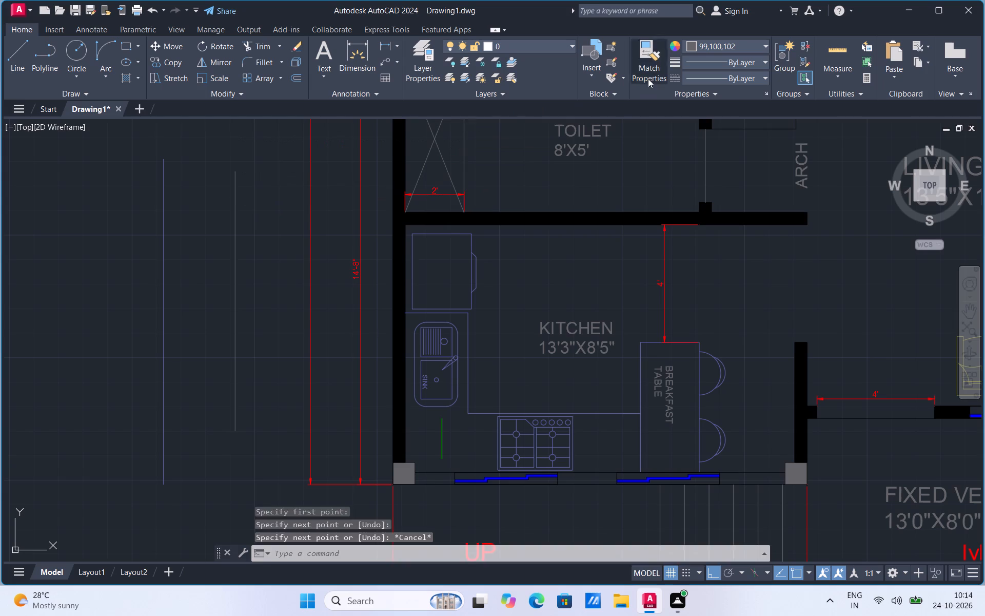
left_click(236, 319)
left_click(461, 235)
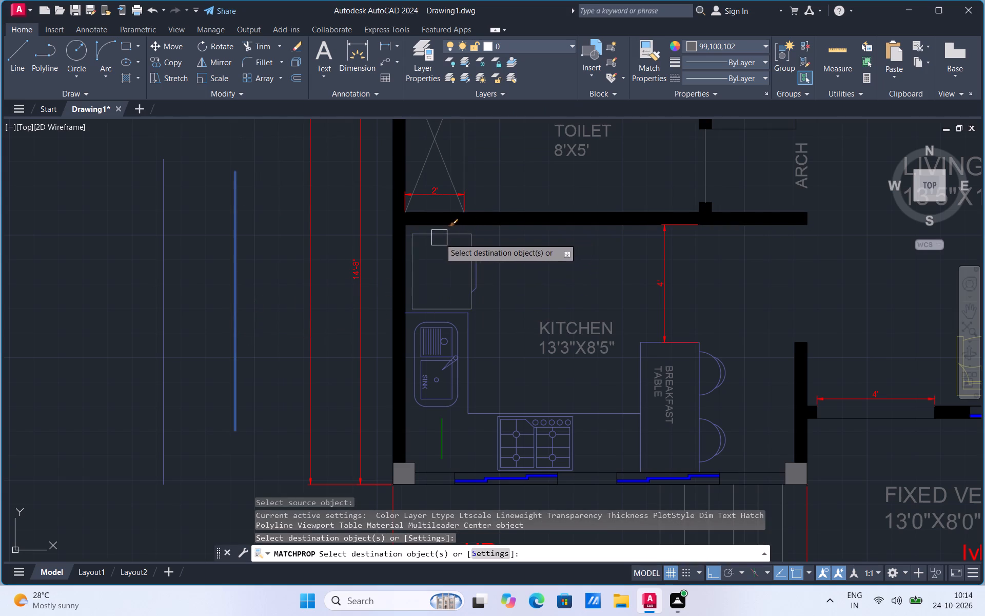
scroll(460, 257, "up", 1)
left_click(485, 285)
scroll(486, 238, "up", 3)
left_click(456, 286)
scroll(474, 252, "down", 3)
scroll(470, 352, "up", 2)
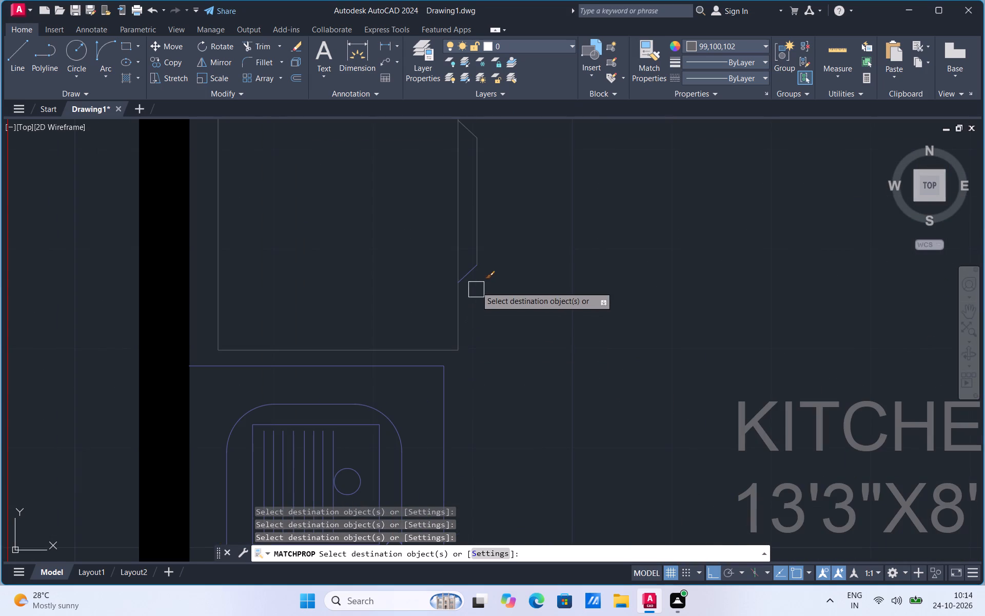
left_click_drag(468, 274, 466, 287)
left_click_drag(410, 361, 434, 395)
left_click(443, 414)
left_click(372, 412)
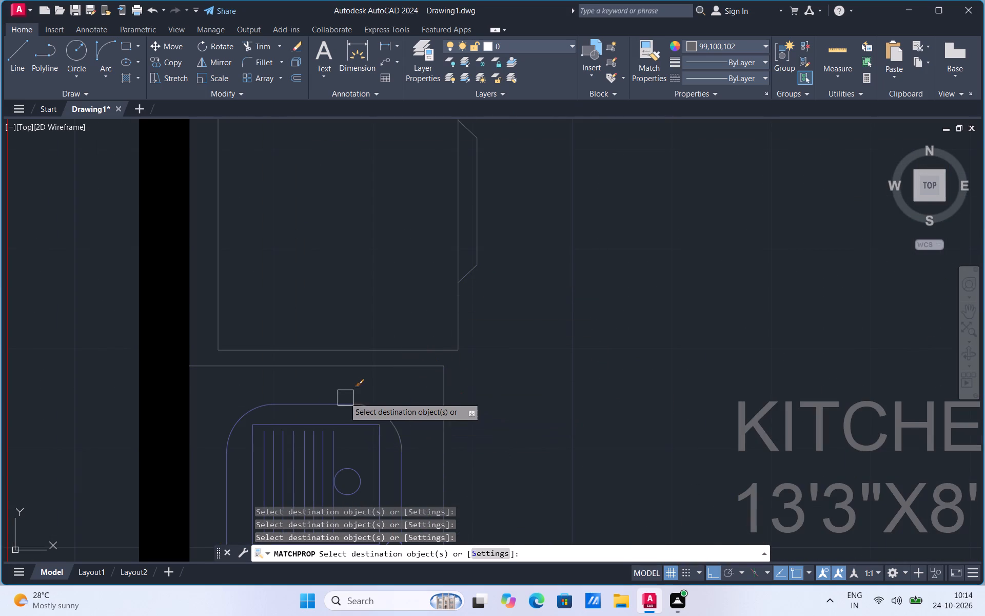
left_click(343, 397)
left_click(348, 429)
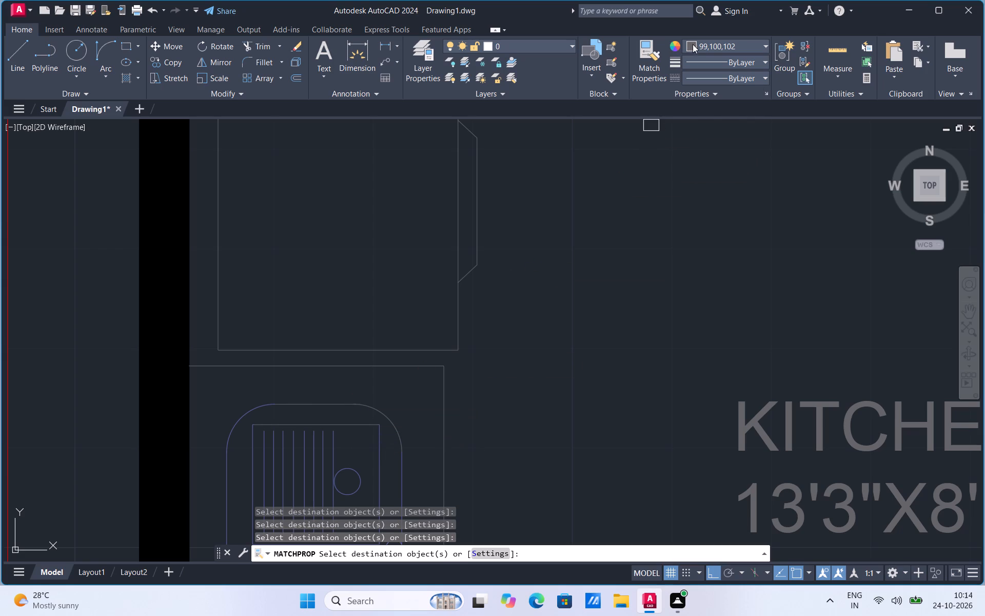
Set the current colour to 147,149,152 and draw a vertical sample line between the violet and darker gray sample lines.
left_click(694, 43)
left_click(688, 113)
scroll(729, 218, "down", 1)
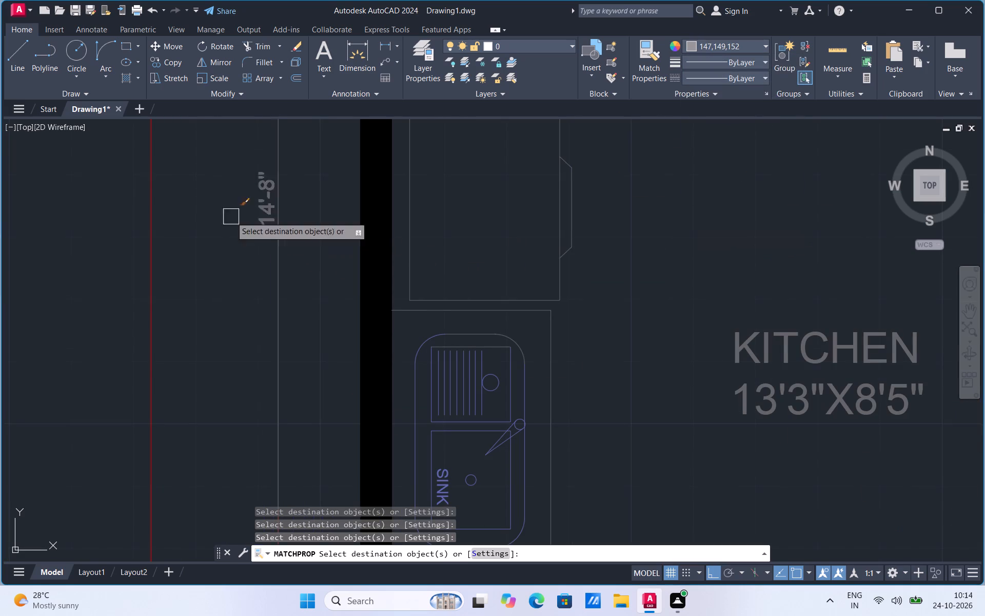
left_click(18, 66)
scroll(367, 336, "down", 2)
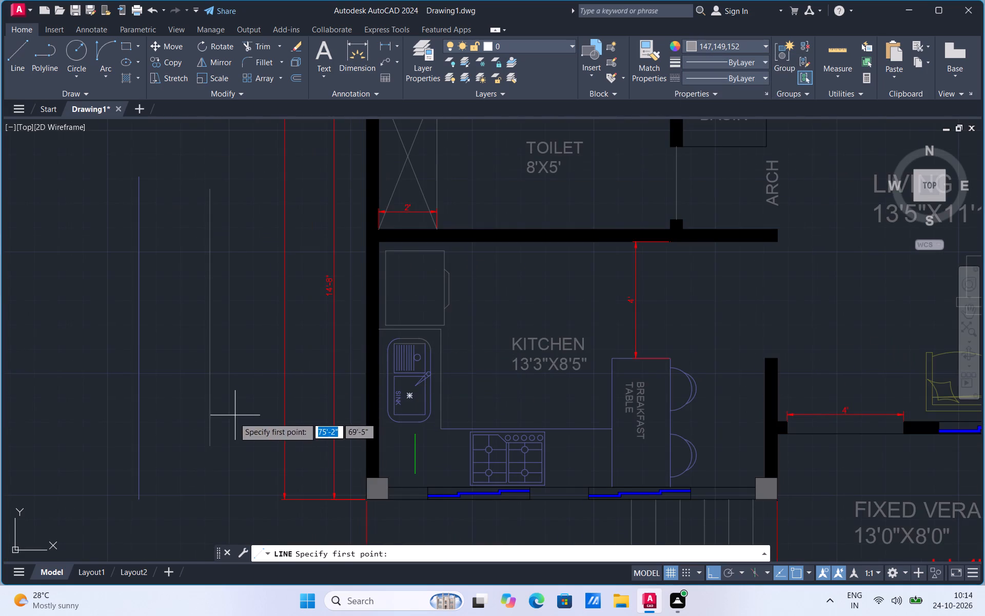
left_click(159, 458)
left_click(185, 158)
key("Escape")
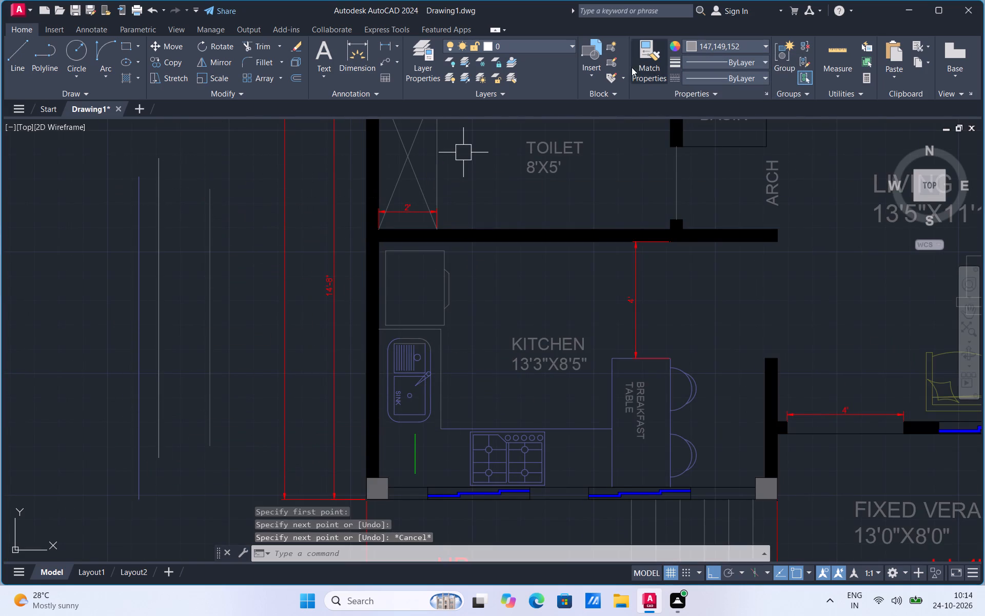
Match the 147,149,152 sample line's properties onto the refrigerator outline and the lines of its handle.
left_click(643, 73)
left_click(158, 310)
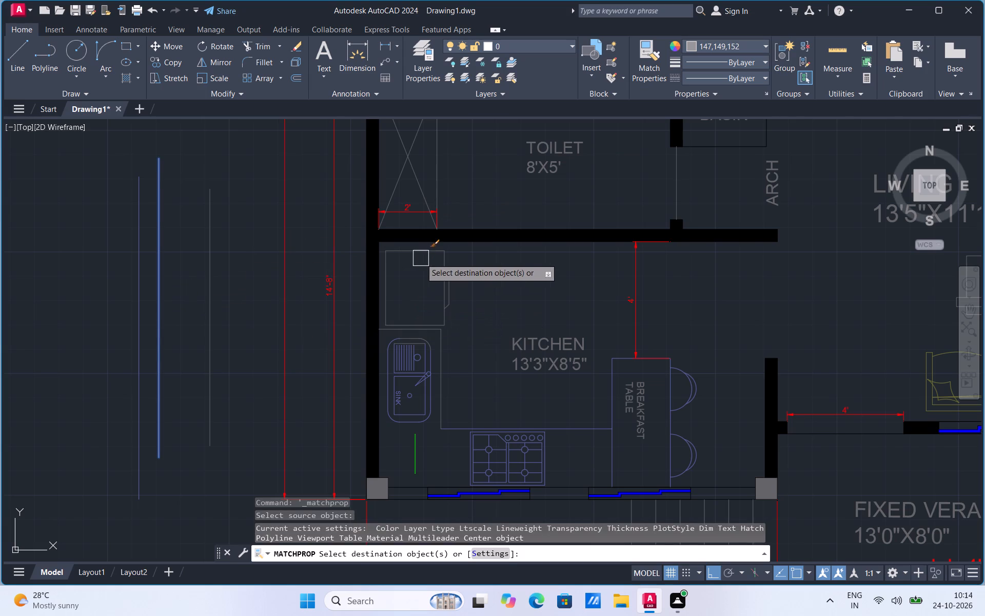
left_click(424, 254)
scroll(455, 284, "up", 4)
left_click(419, 268)
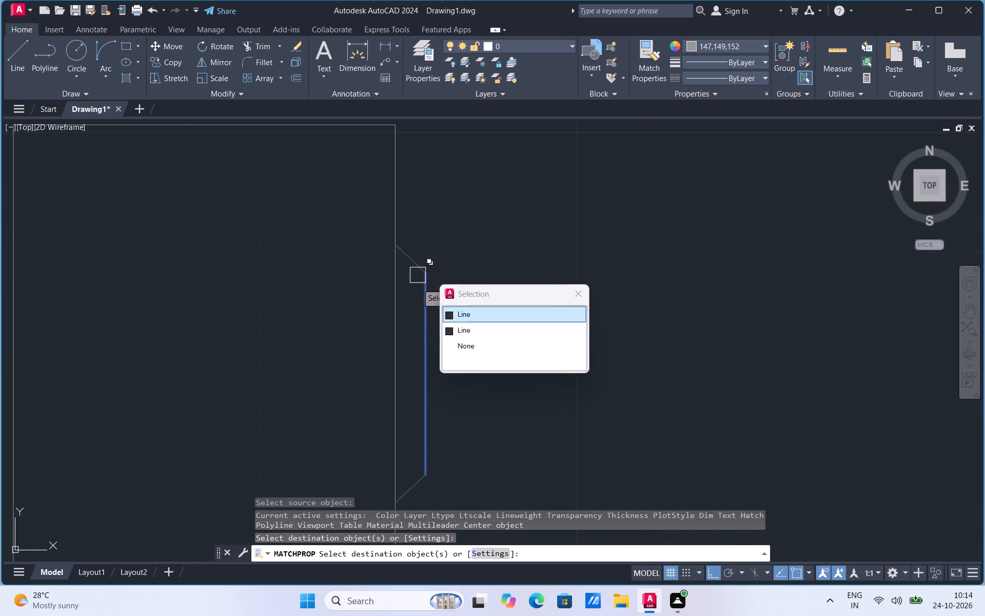
left_click(405, 259)
scroll(436, 257, "down", 2)
scroll(411, 376, "up", 2)
left_click(443, 312)
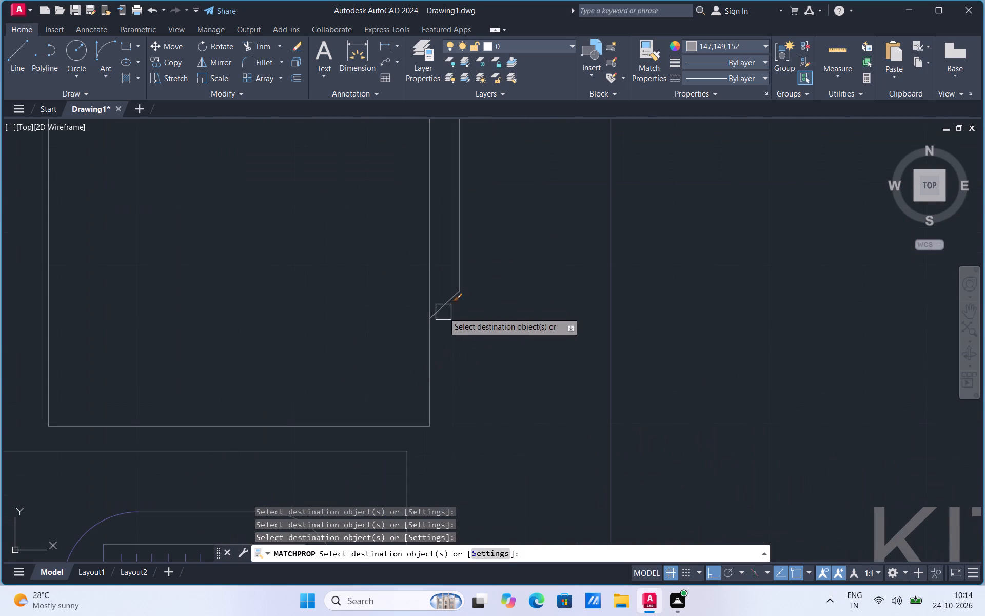
Match the light gray properties onto the counter's upper edge and the top edge and upper corner arcs of the sink.
scroll(443, 312, "down", 1)
left_click(384, 407)
left_click(334, 435)
left_click(224, 447)
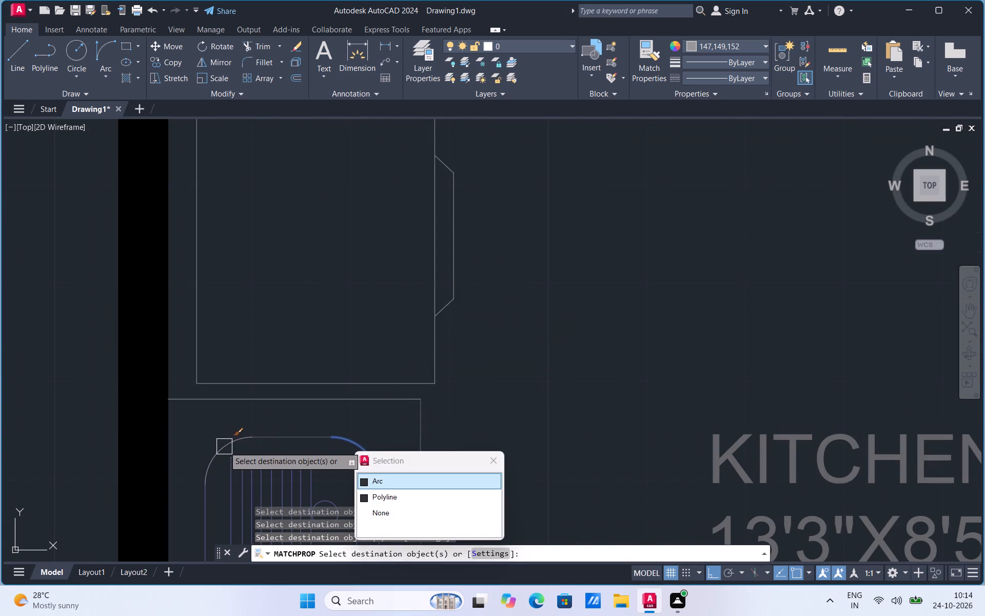
left_click(313, 442)
Match the light gray properties onto the drainboard's four left grooves, its left edge, and the sink's outer left side.
scroll(468, 345, "down", 2)
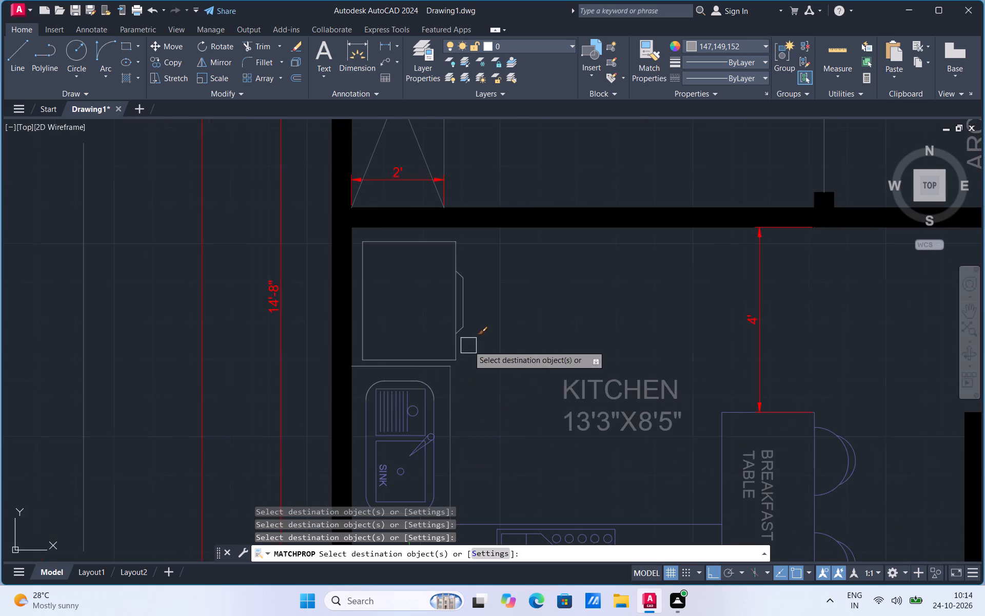
scroll(389, 434, "up", 4)
left_click(391, 406)
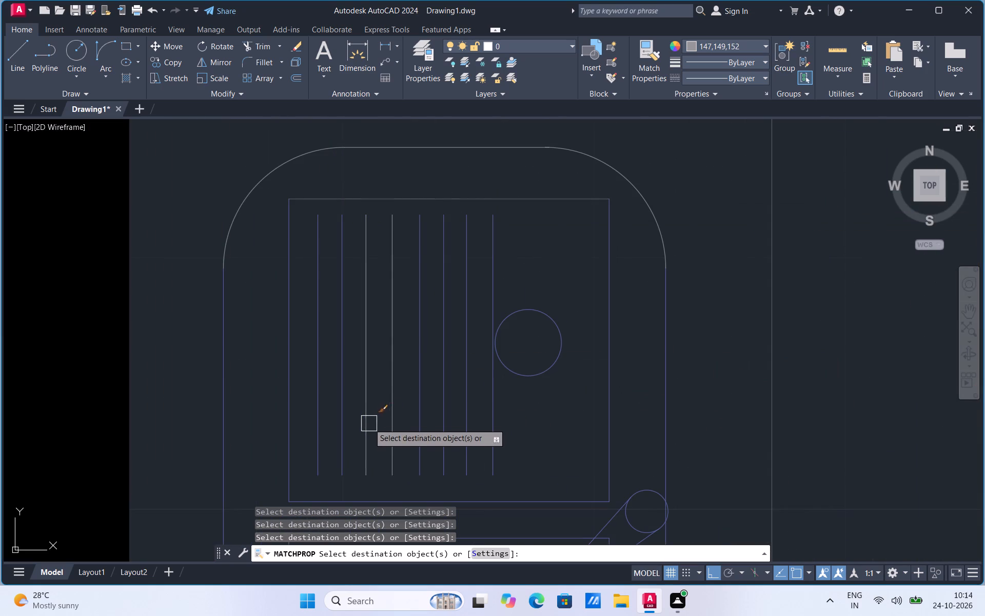
left_click(369, 423)
left_click(337, 430)
left_click(306, 434)
left_click(323, 403)
left_click(310, 422)
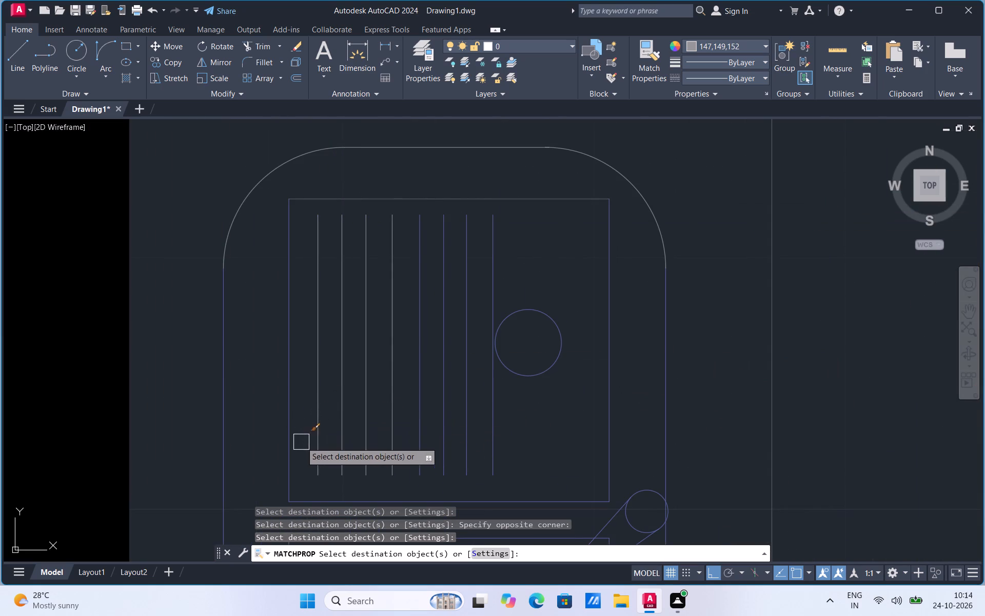
left_click(293, 451)
left_click(233, 433)
left_click(212, 446)
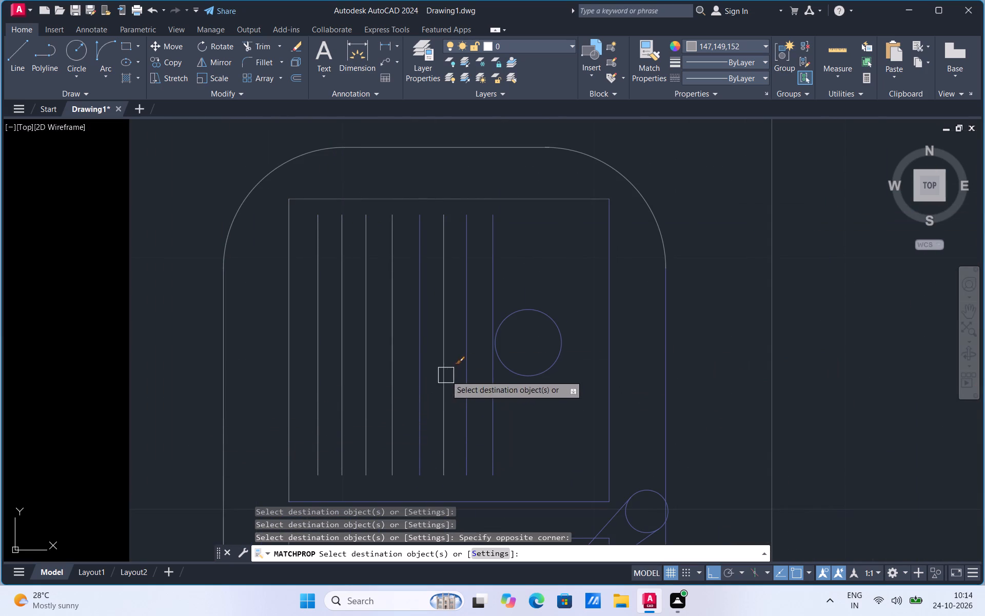
Match the light gray properties onto the drainboard's remaining grooves, circle, right and bottom edges, and the sink's outer right side.
left_click(465, 358)
left_click(449, 378)
left_click(423, 396)
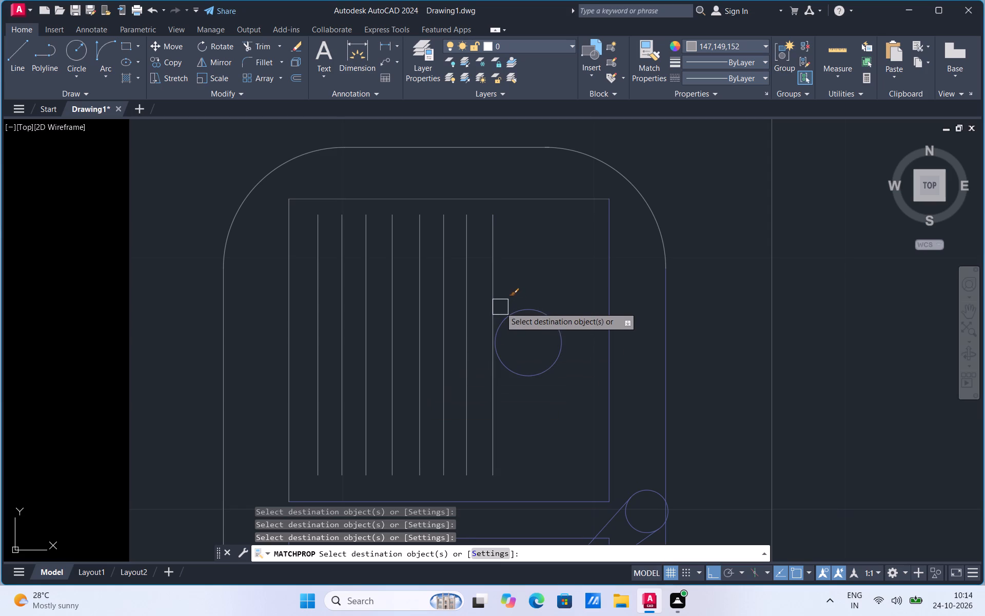
left_click(500, 307)
left_click_drag(523, 313, 528, 310)
left_click_drag(617, 274, 612, 290)
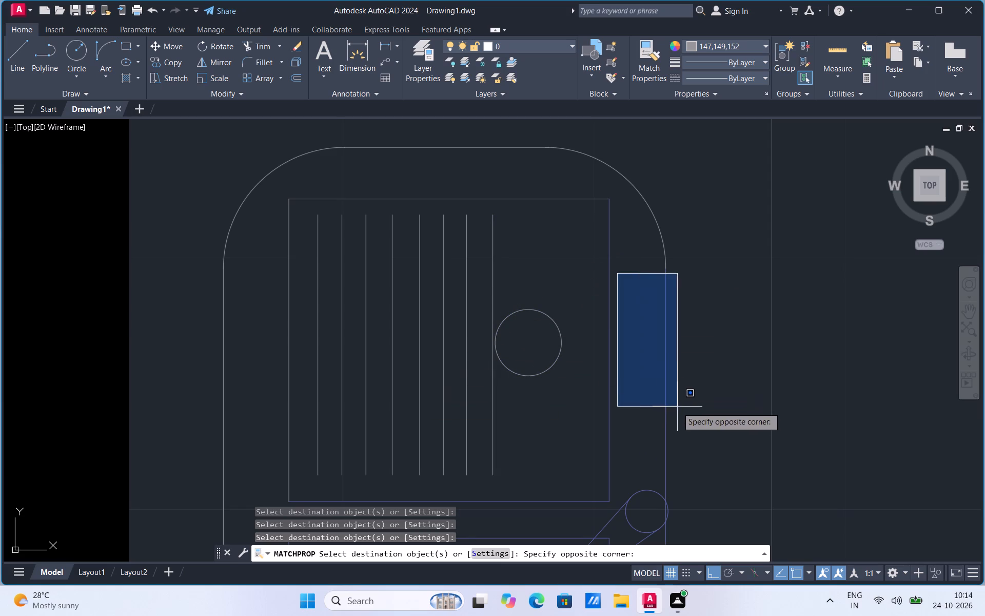
left_click(679, 409)
left_click(609, 434)
left_click(662, 444)
left_click(590, 504)
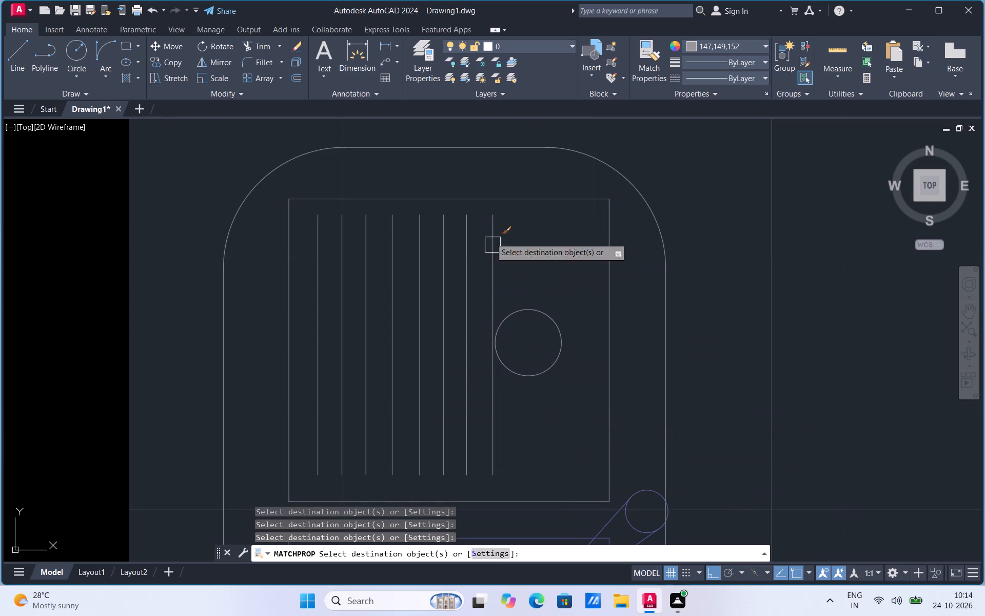
Match the light gray properties onto the sink bowl's outline, SINK label and drain circle, and the sink's lower-left corner arc.
scroll(480, 201, "down", 3)
scroll(467, 309, "up", 2)
left_click(481, 254)
left_click(384, 380)
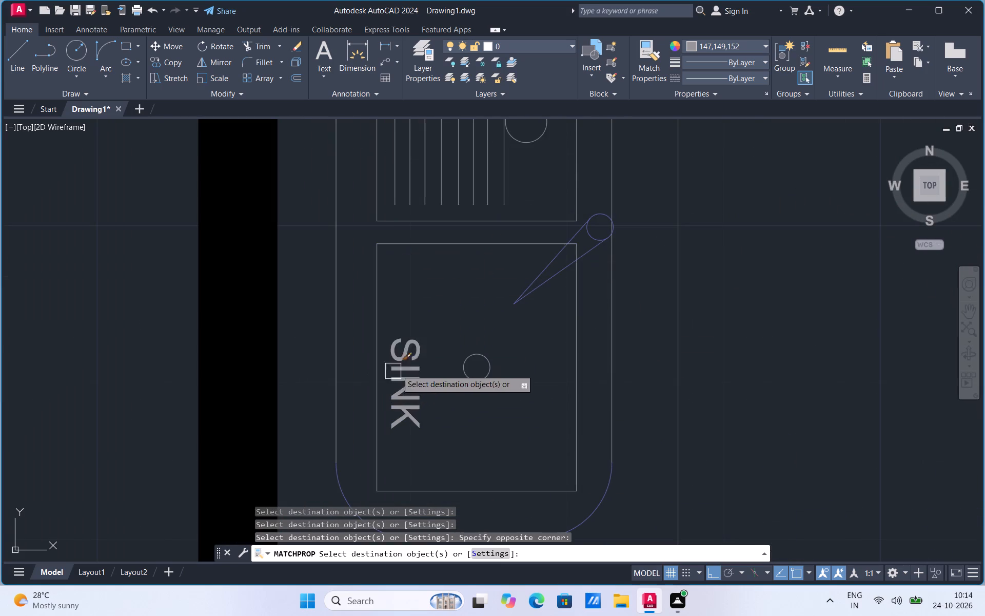
left_click(405, 377)
left_click(463, 371)
left_click(376, 437)
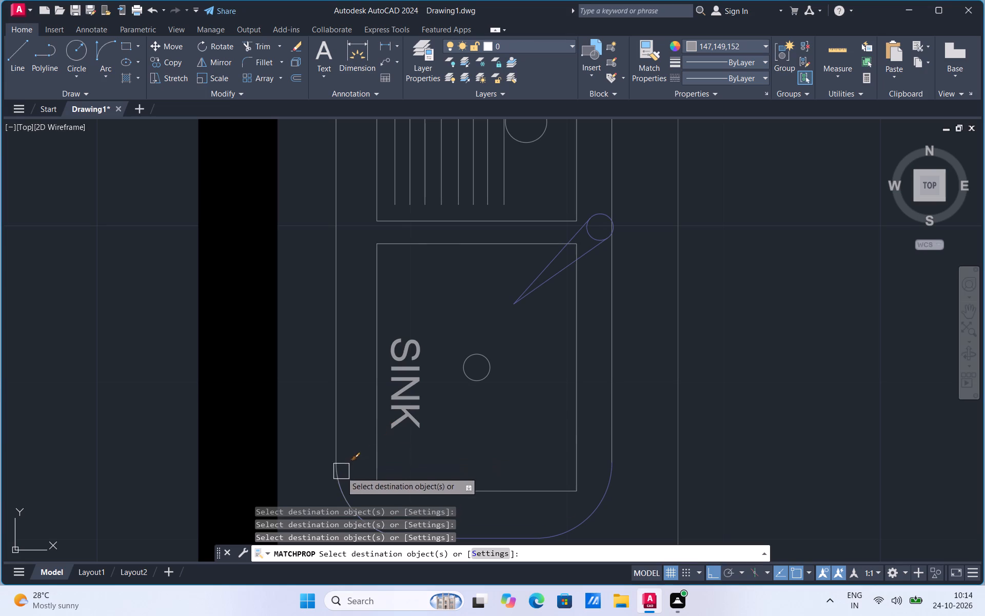
left_click(340, 479)
Match the light gray properties onto the tap's two lines and circle, and the sink's lower-right arc and bottom edge.
left_click(560, 275)
left_click(549, 255)
left_click(595, 235)
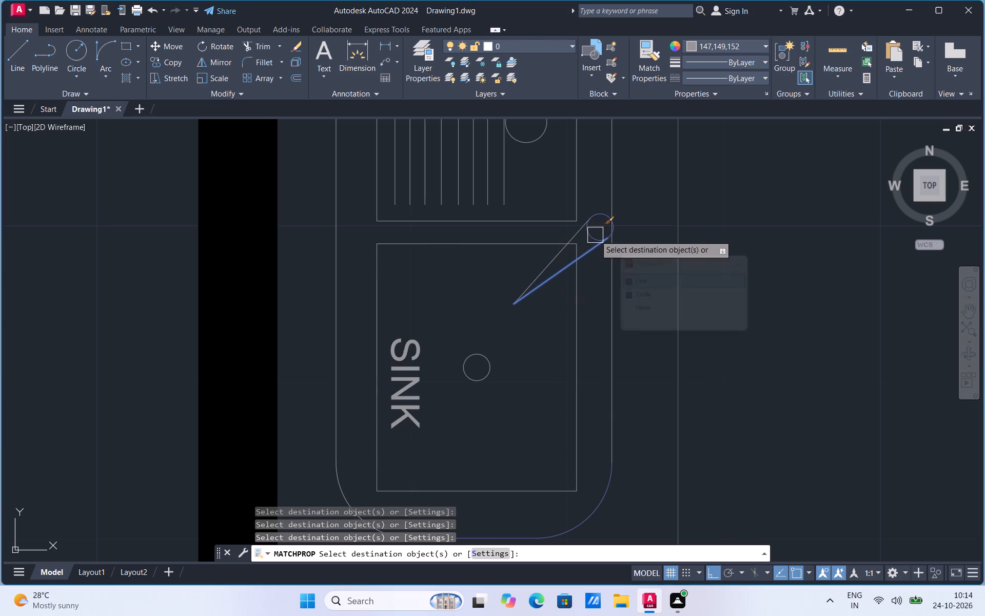
scroll(599, 204, "up", 3)
left_click(597, 226)
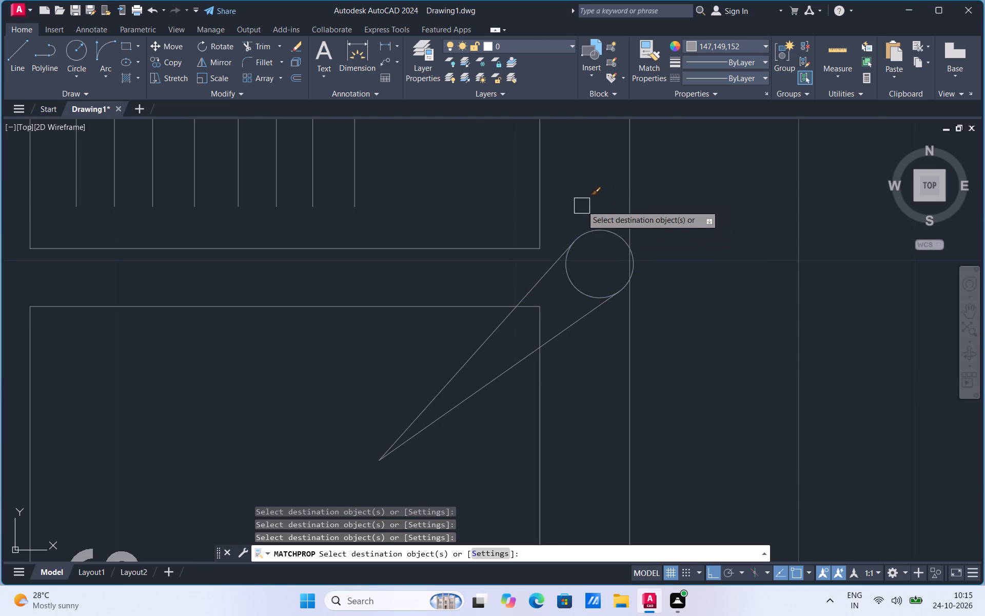
scroll(582, 205, "down", 3)
left_click_drag(588, 388, 578, 402)
left_click(533, 421)
Match the light gray properties onto the counter's horizontal front edge and the breakfast table's left and top edges.
scroll(448, 409, "down", 3)
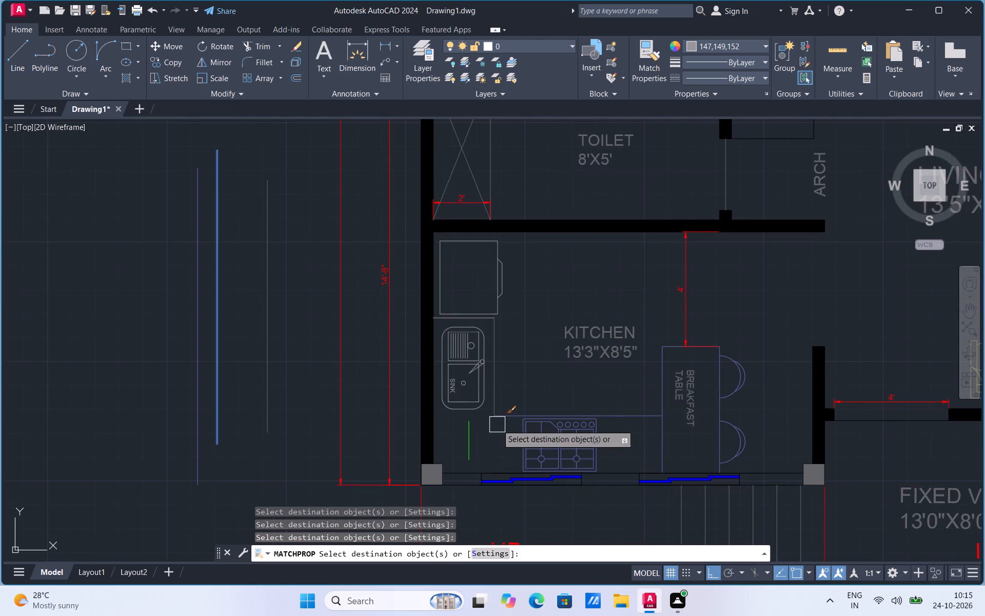
scroll(518, 413, "up", 1)
left_click(511, 417)
left_click(754, 377)
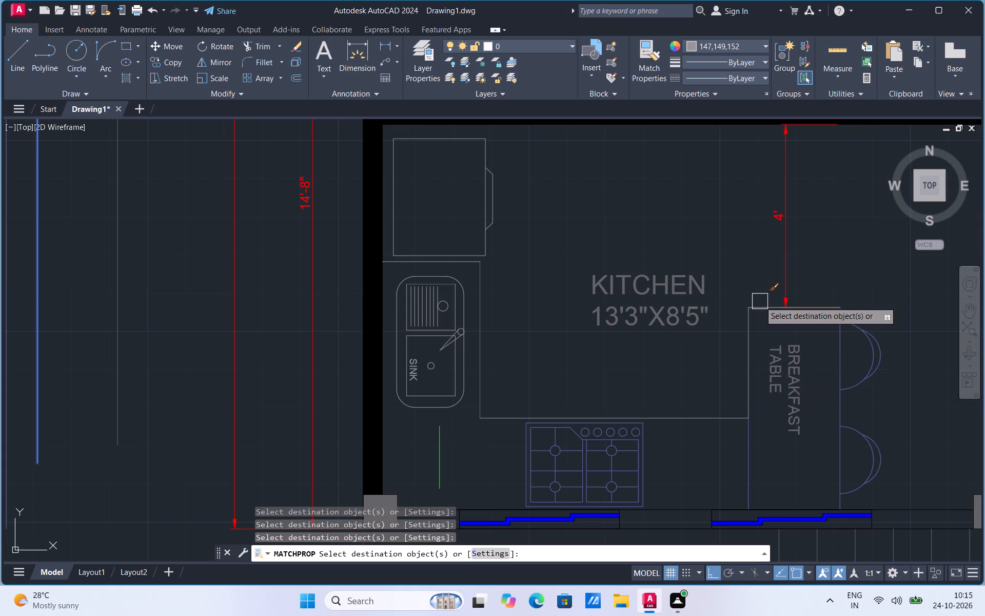
left_click(760, 301)
left_click(752, 461)
Match the light gray properties onto the breakfast table's right edge and the arcs of both chairs.
left_click(832, 356)
scroll(859, 320, "up", 2)
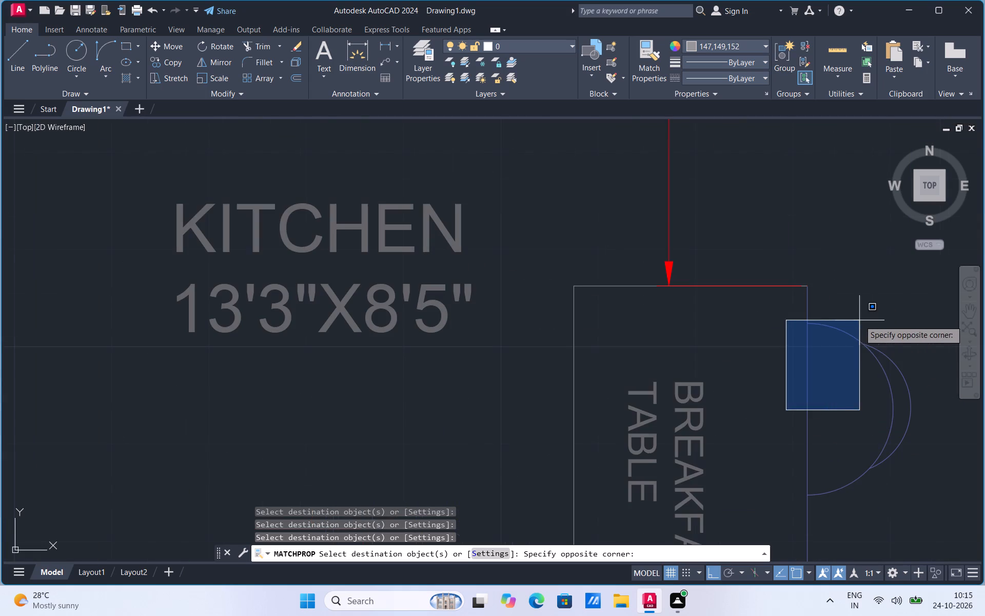
left_click_drag(860, 320, 857, 326)
left_click_drag(842, 328, 829, 346)
left_click(814, 361)
left_click(912, 373)
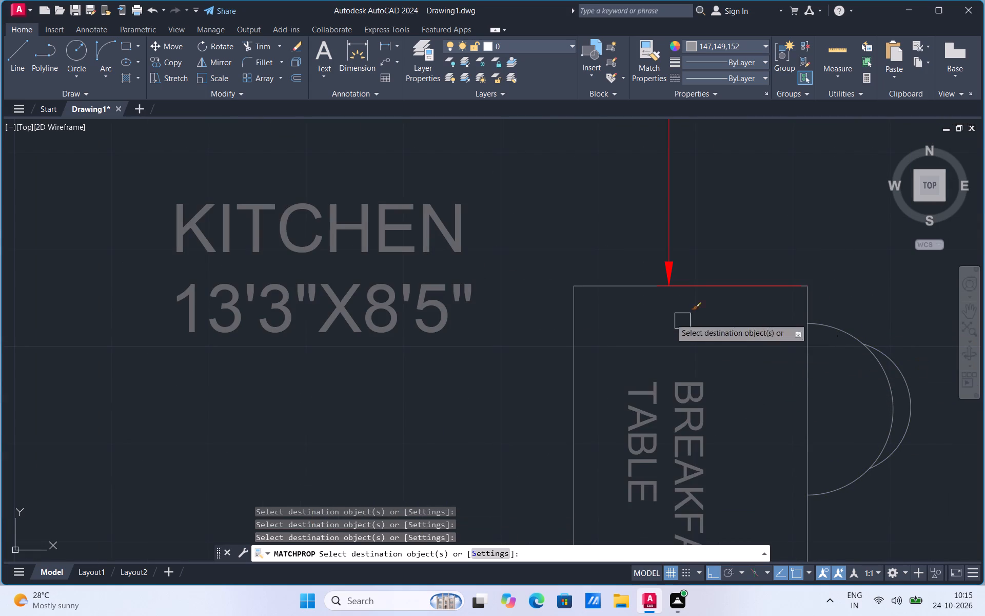
scroll(629, 233, "down", 1)
left_click(766, 466)
left_click(803, 480)
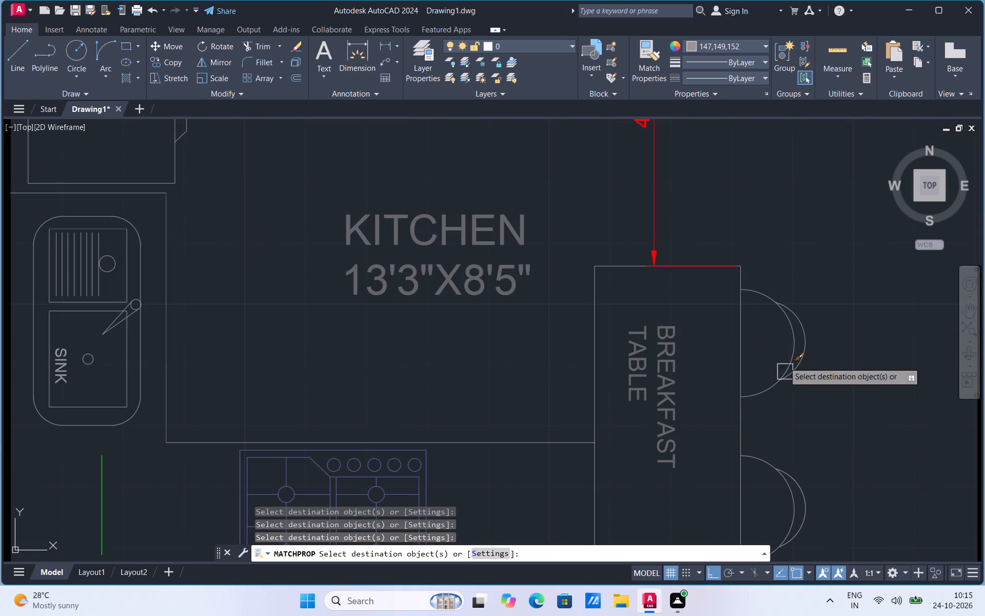
Match the light gray properties onto the stove's outer frame, both panels' top edges, the slanted edge, and two upper grate lines.
scroll(784, 352, "down", 2)
scroll(565, 418, "up", 2)
scroll(724, 429, "up", 2)
left_click(659, 340)
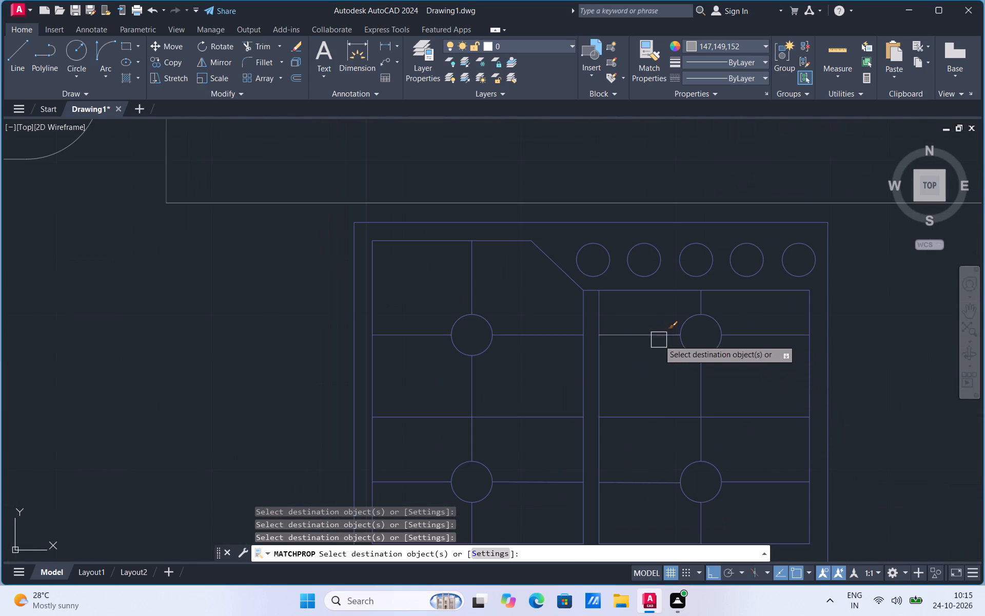
left_click(637, 296)
left_click(566, 269)
left_click_drag(497, 237, 495, 251)
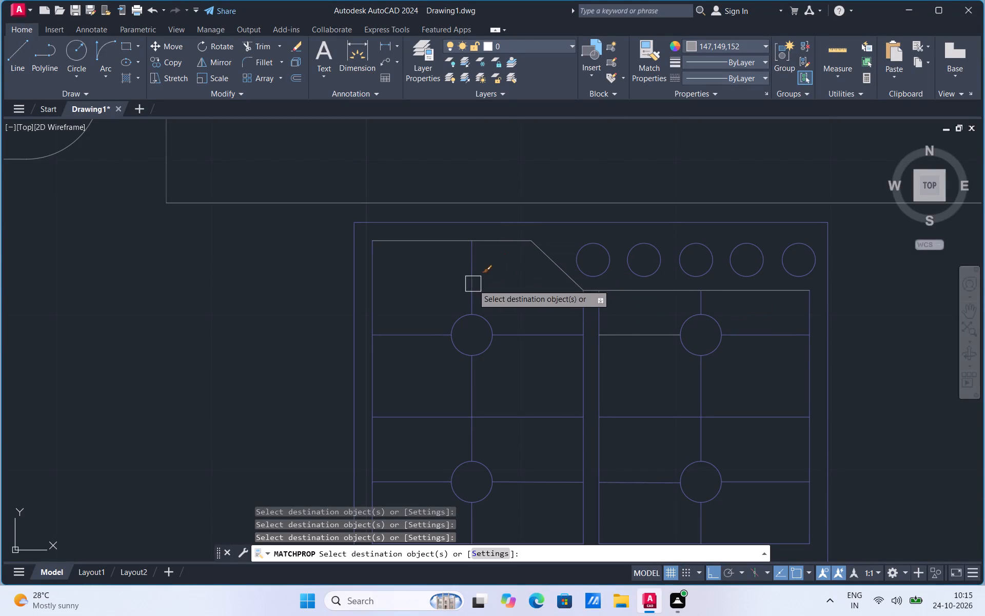
left_click(473, 284)
left_click(561, 223)
Match the light gray properties onto the stove's five knob circles.
left_click(590, 244)
left_click(641, 246)
left_click(702, 246)
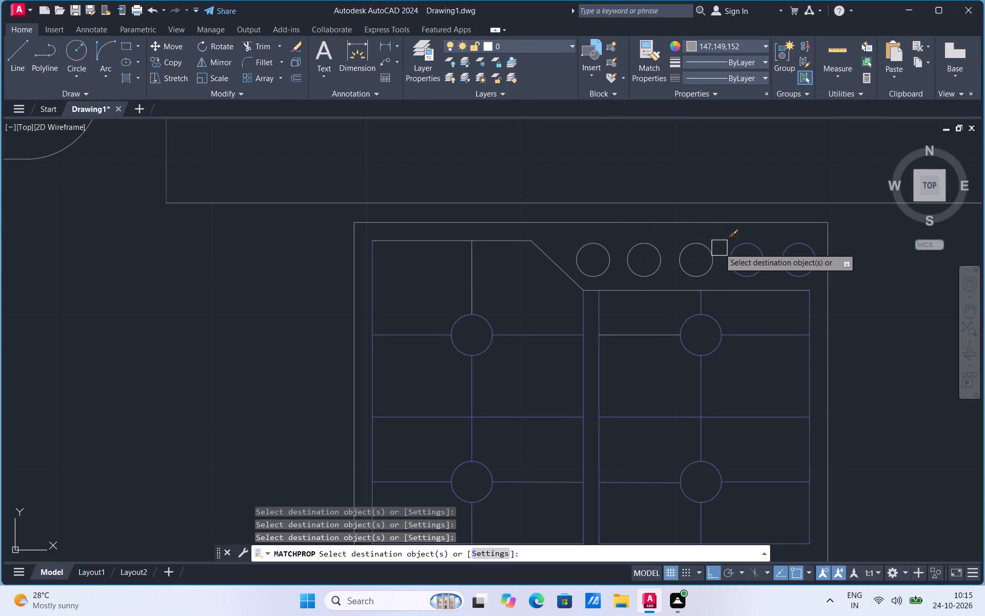
left_click(752, 249)
left_click(812, 249)
Match the light gray properties onto both upper burner circles, their adjoining grate lines, and the left panel's middle horizontal line.
left_click(775, 330)
left_click(700, 299)
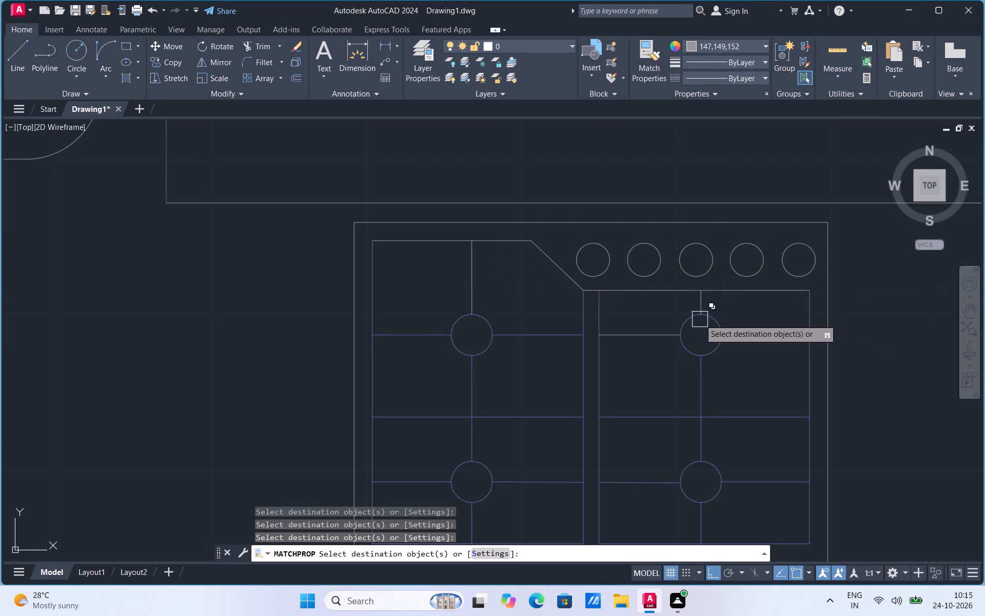
left_click(693, 319)
left_click(476, 321)
left_click(432, 337)
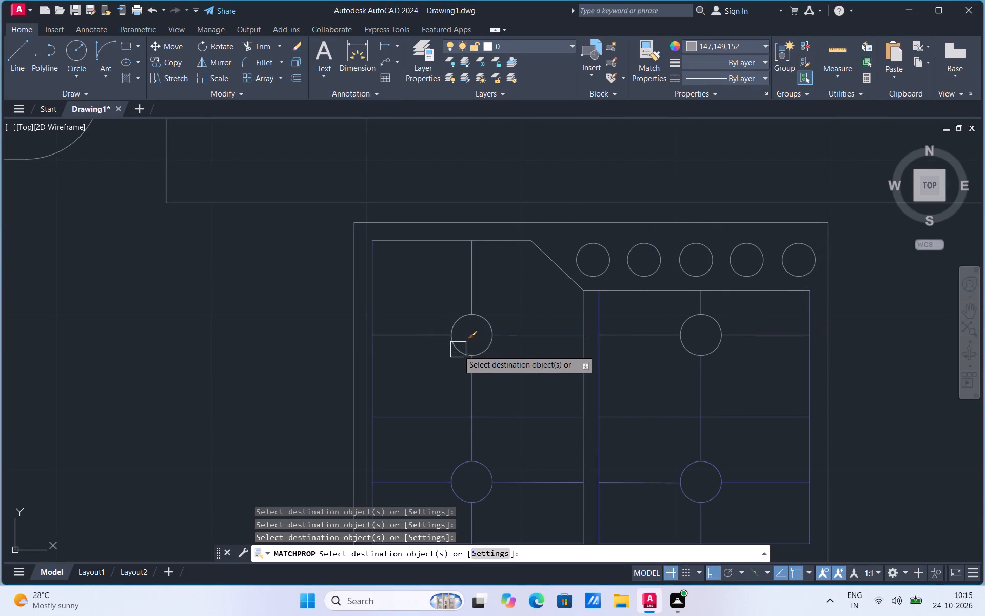
left_click(458, 351)
left_click(482, 389)
left_click(467, 403)
left_click(528, 334)
left_click(519, 411)
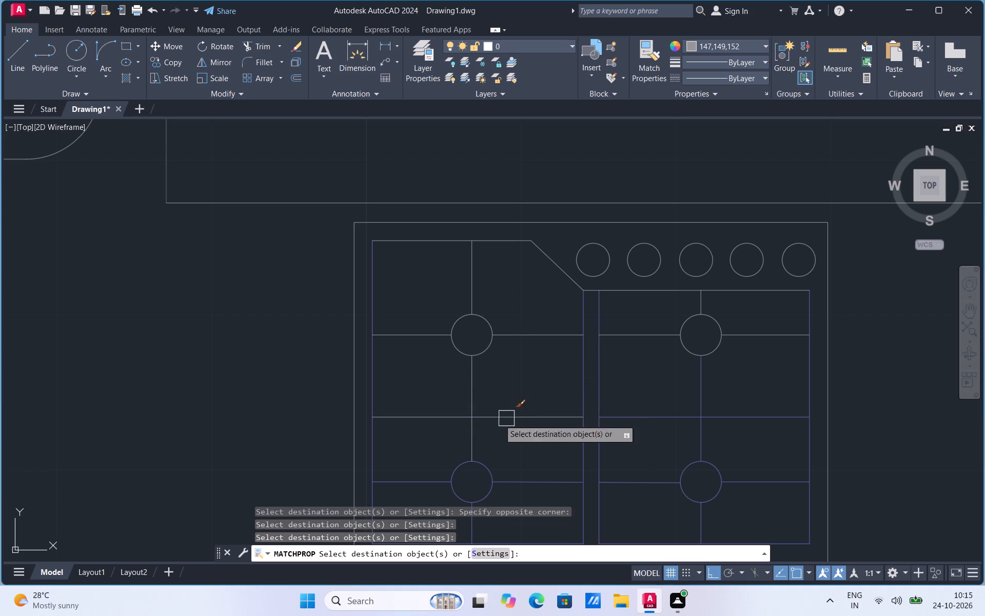
Match the light gray properties onto the left stove panel's left and right edges and the right panel's left edge.
left_click_drag(378, 386, 393, 387)
left_click(584, 383)
left_click(600, 378)
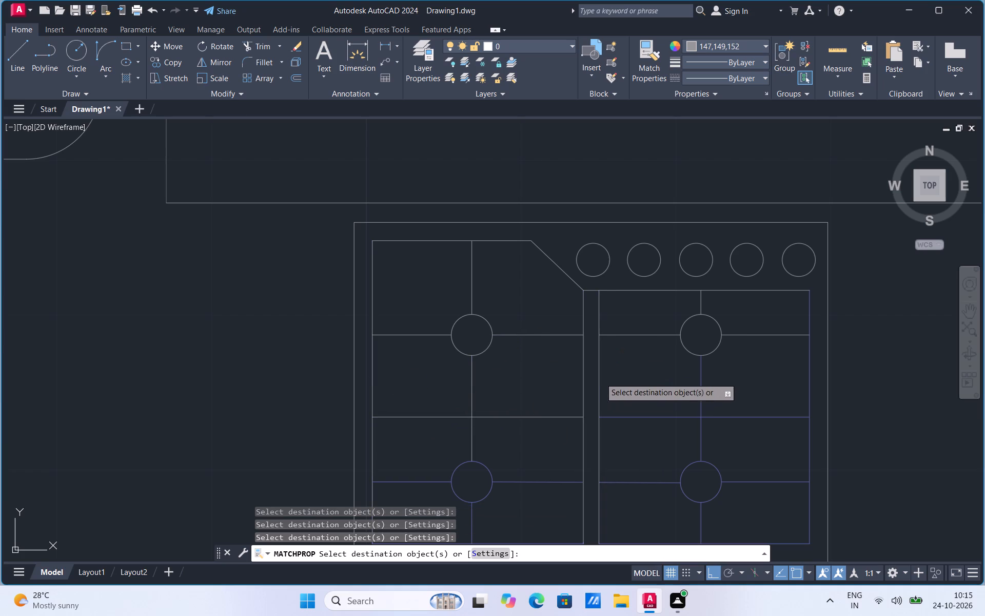
Match the light gray properties onto the right panel's middle line, both lower burner circles, and the left panel's lower grate lines and bottom edge.
left_click(630, 410)
left_click(709, 388)
left_click(816, 386)
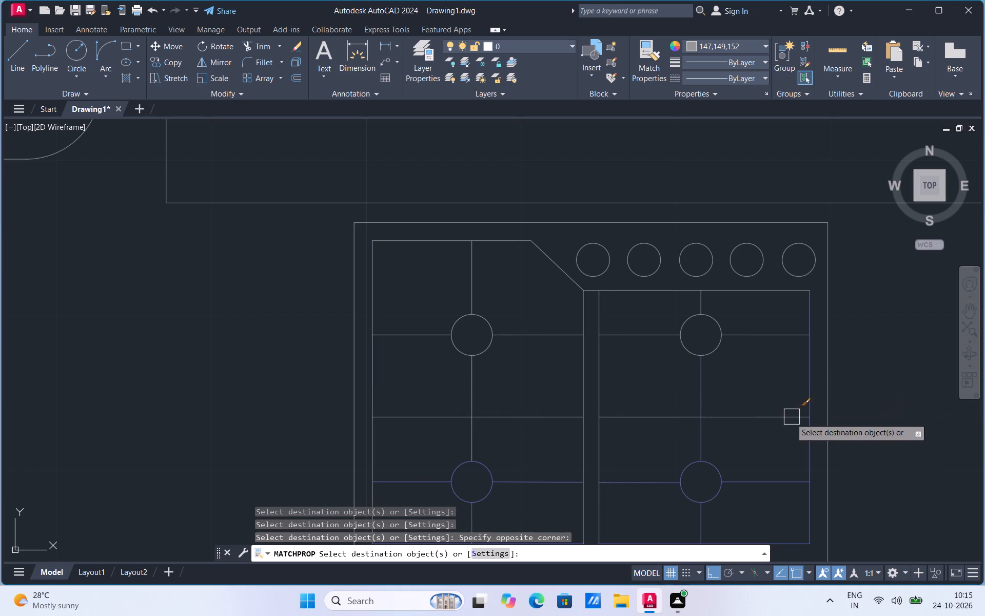
left_click(712, 471)
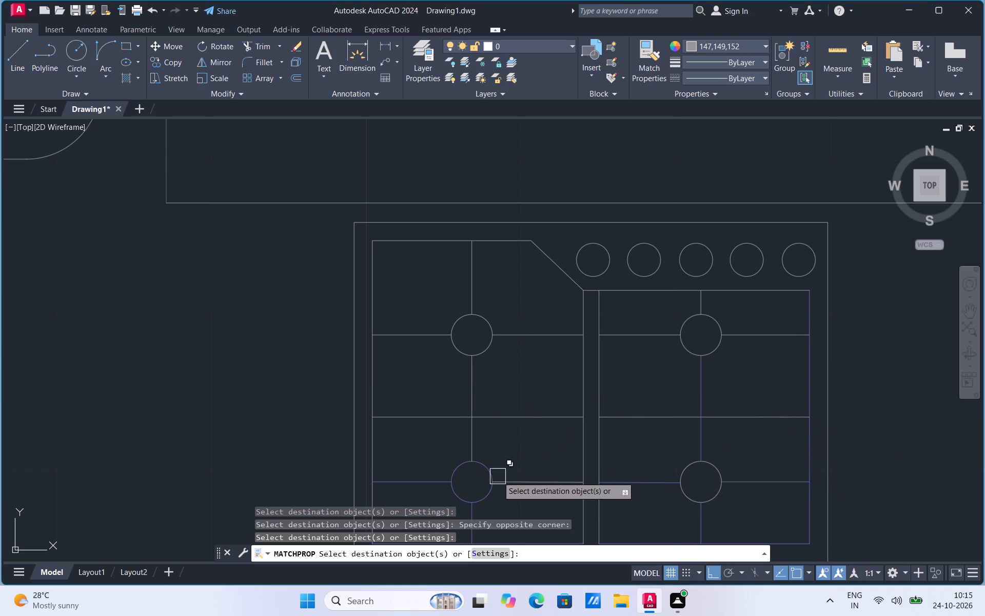
left_click(489, 469)
left_click(510, 485)
left_click(426, 484)
scroll(560, 323, "down", 1)
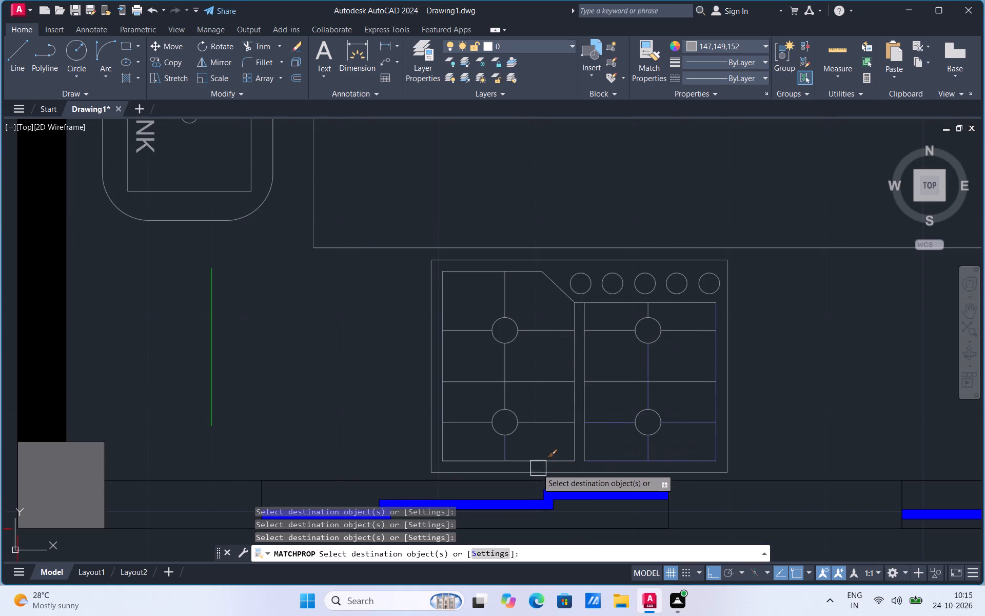
left_click(530, 460)
left_click(501, 450)
Match the light gray properties onto the right stove panel's remaining grate lines, bottom edge, and right edge.
left_click(632, 418)
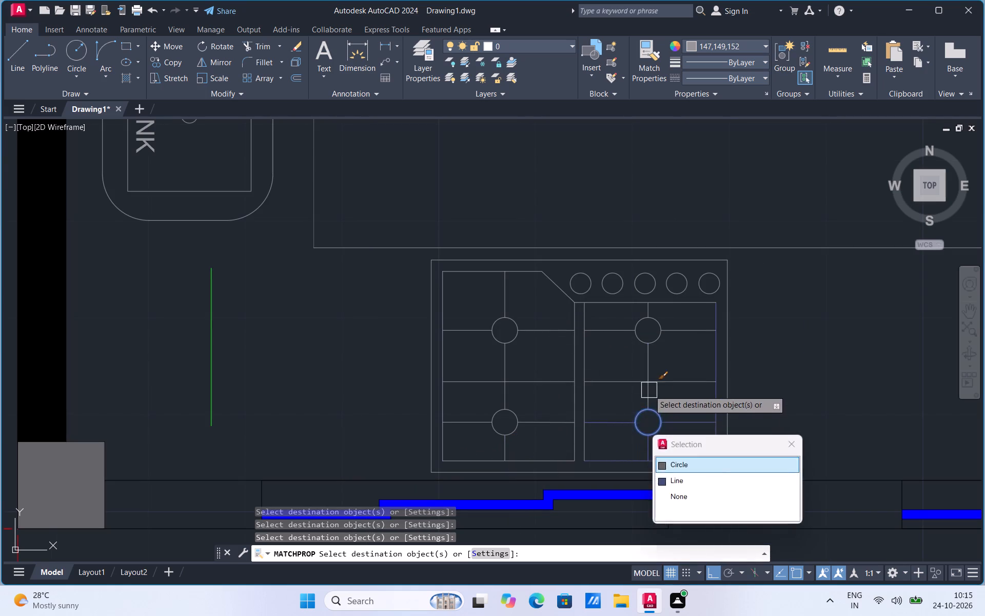
left_click(649, 390)
scroll(623, 423, "up", 2)
left_click(622, 423)
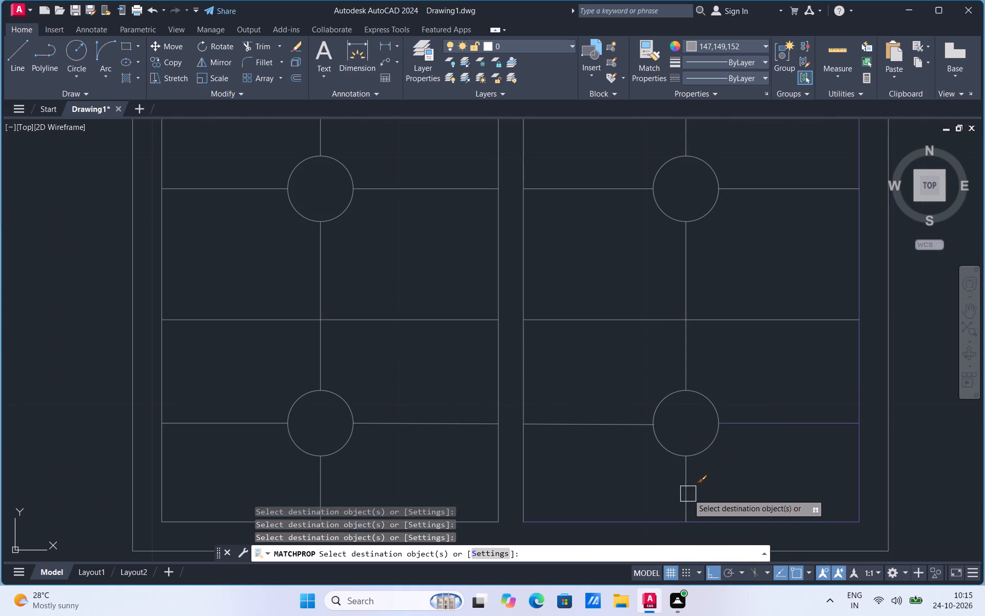
left_click(688, 494)
left_click(724, 518)
left_click_drag(772, 421, 777, 418)
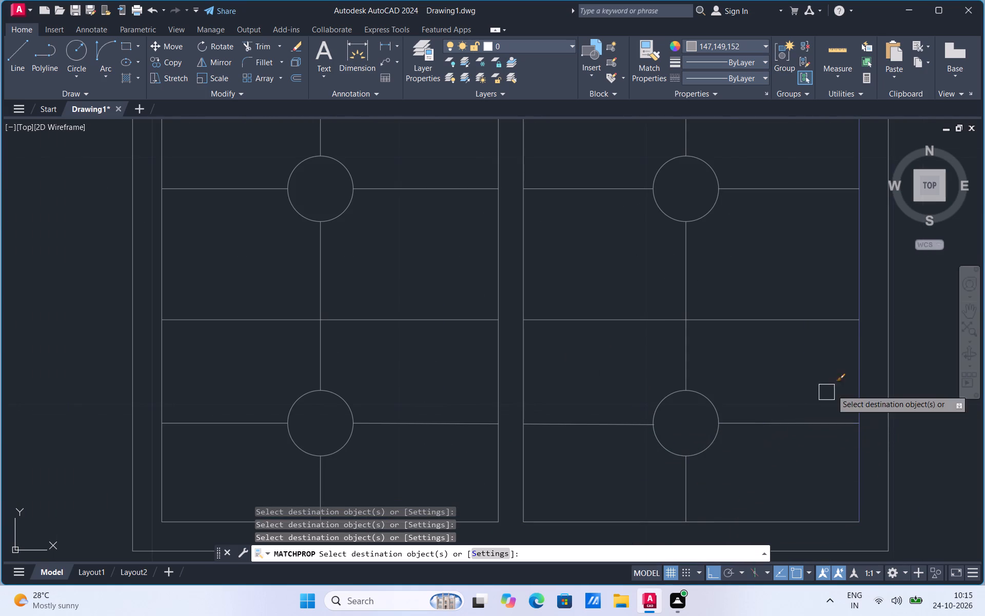
left_click_drag(863, 374, 859, 381)
scroll(540, 457, "down", 2)
scroll(480, 342, "down", 3)
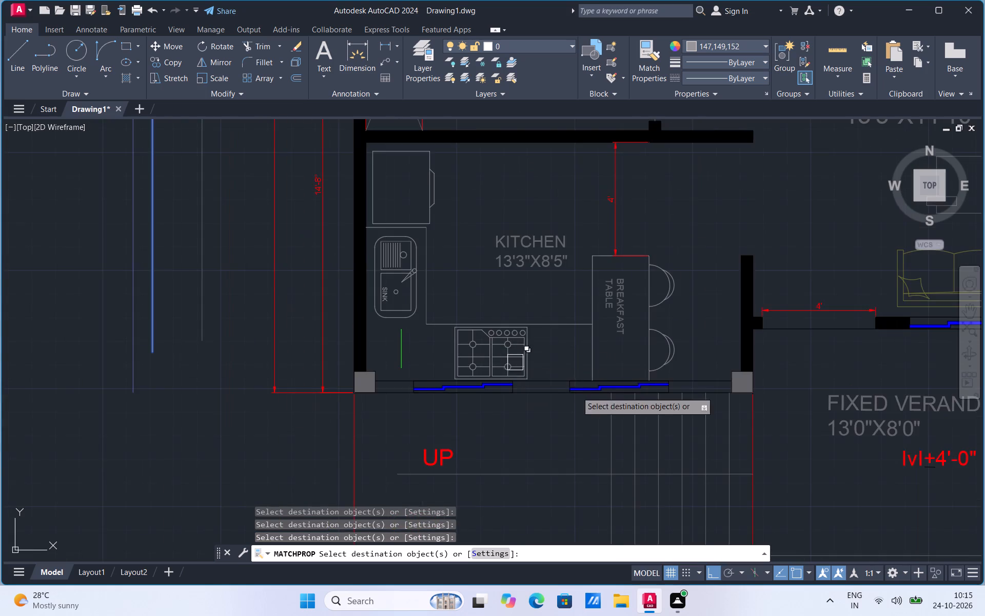
scroll(541, 349, "up", 1)
key("Escape")
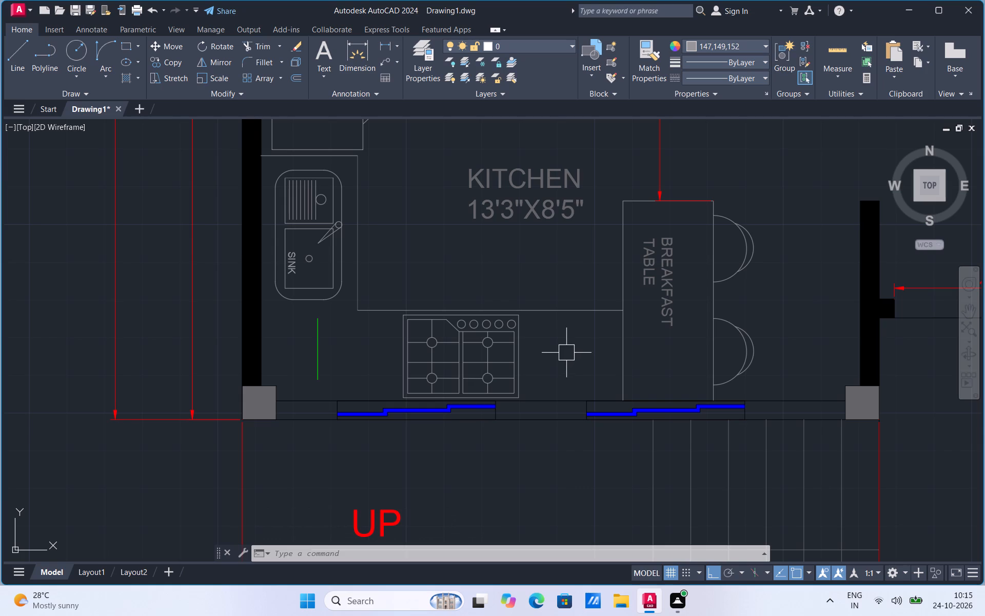
Set the current object colour to black 0,0,0.
scroll(606, 323, "up", 1)
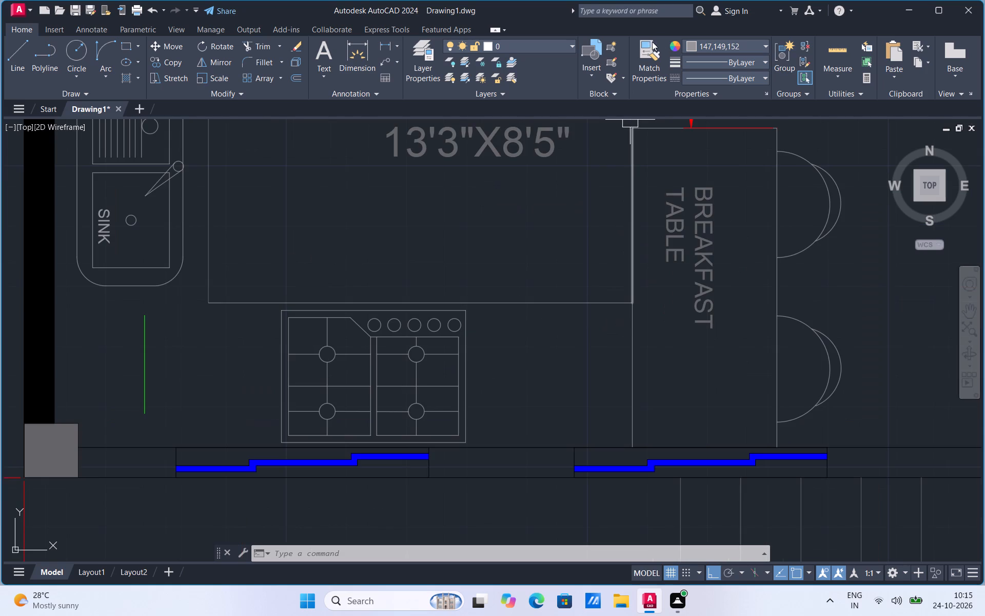
left_click(692, 48)
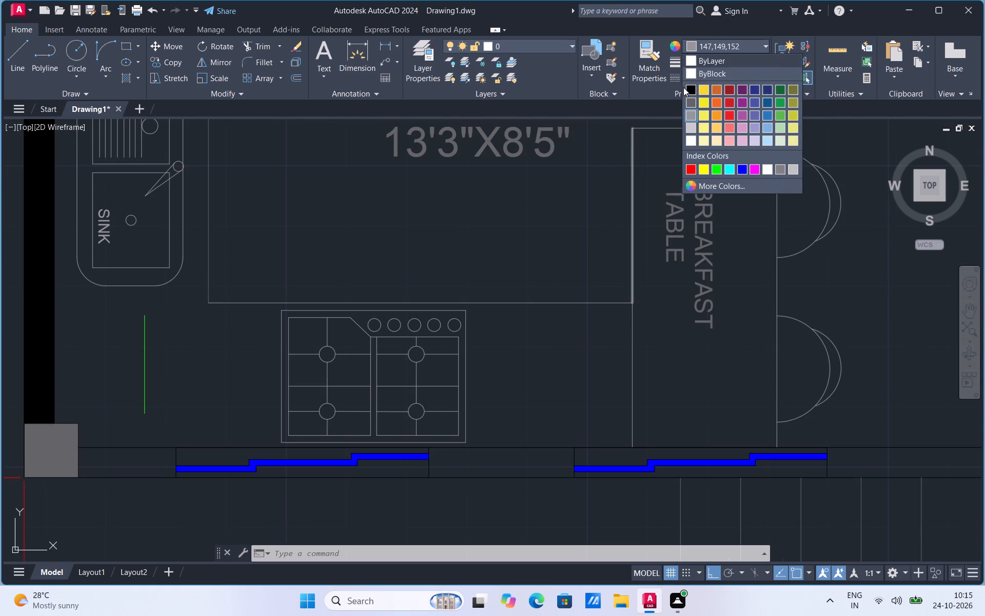
left_click(686, 88)
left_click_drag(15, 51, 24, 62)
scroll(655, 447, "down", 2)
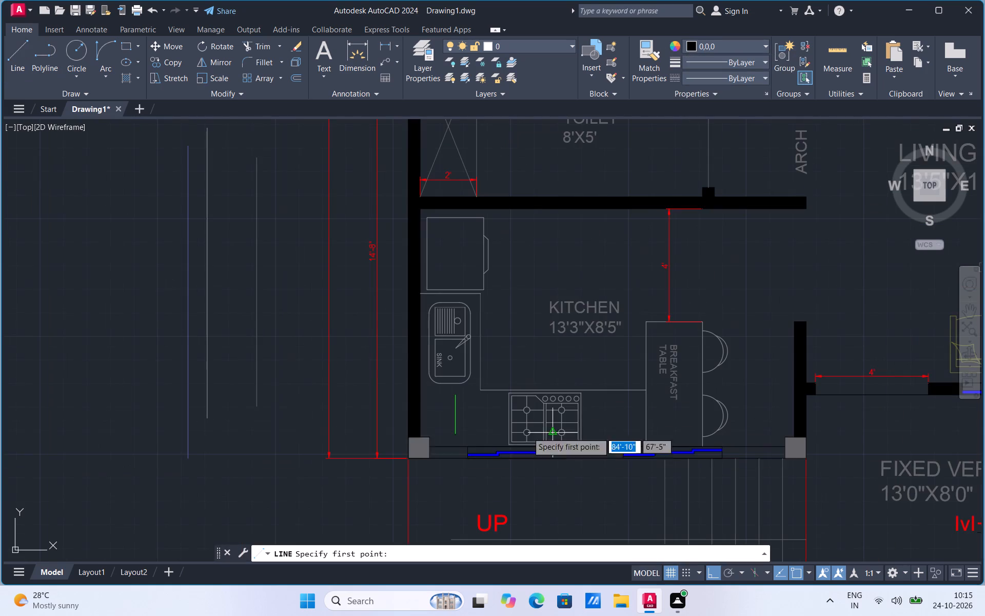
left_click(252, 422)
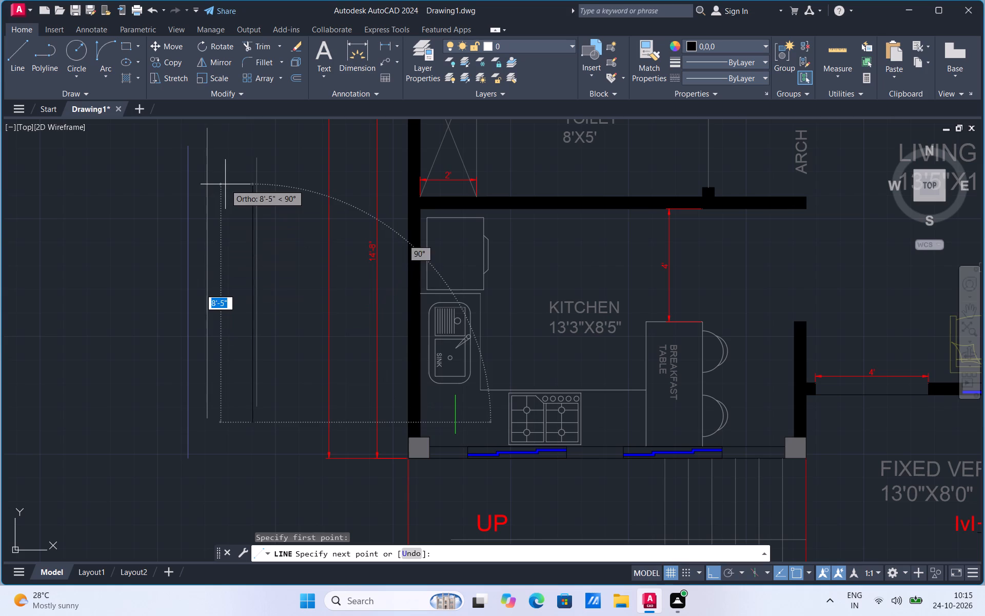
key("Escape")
Draw a vertical black sample line outside the plan, west of the kitchen.
left_click(6, 53)
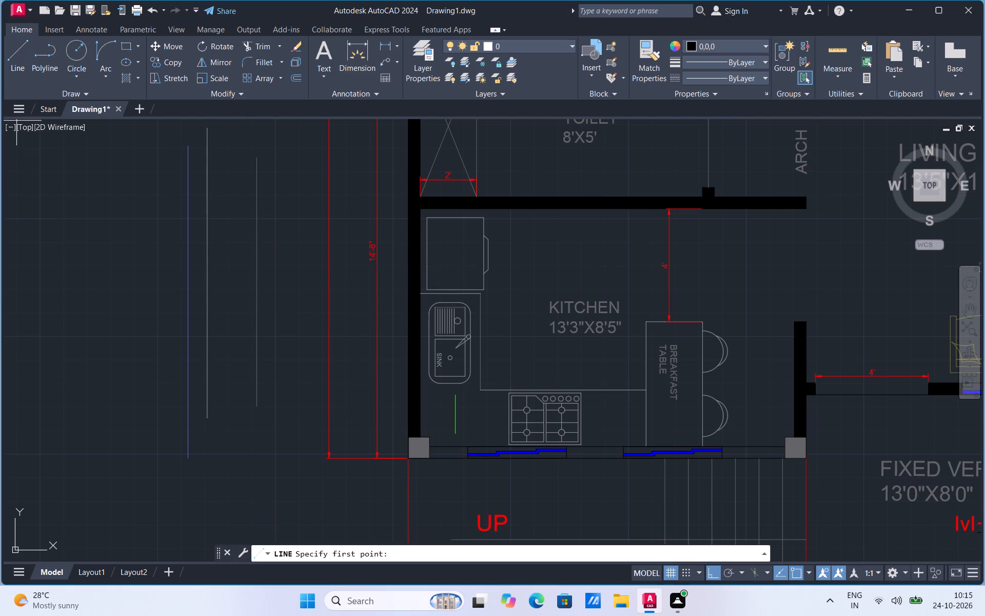
left_click_drag(228, 429, 227, 407)
left_click(221, 150)
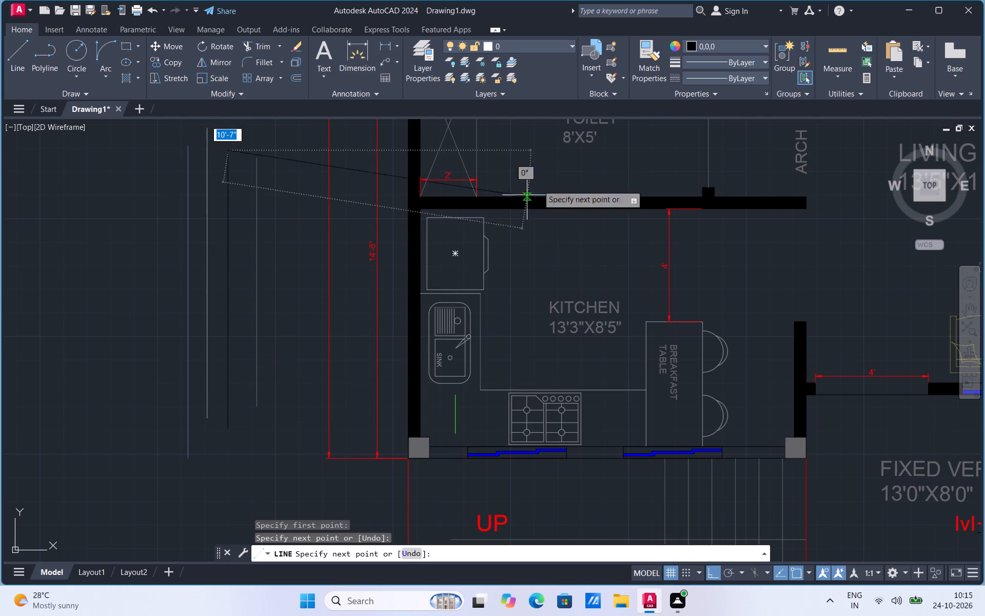
Match the black sample line's properties onto the kitchen's refrigerator outline and its three handle lines.
left_click(649, 83)
left_click(232, 280)
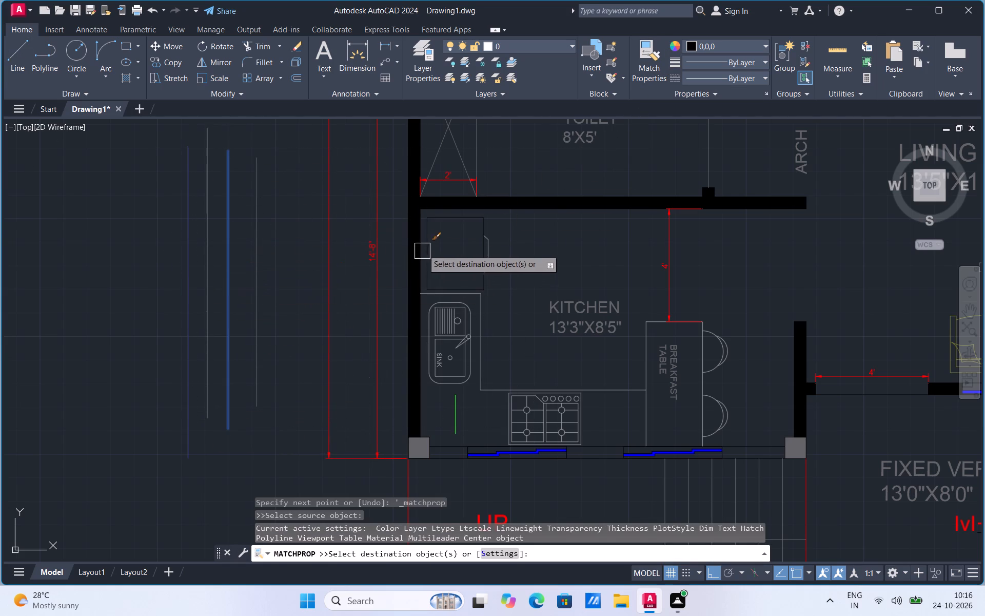
left_click(431, 227)
scroll(493, 233, "up", 4)
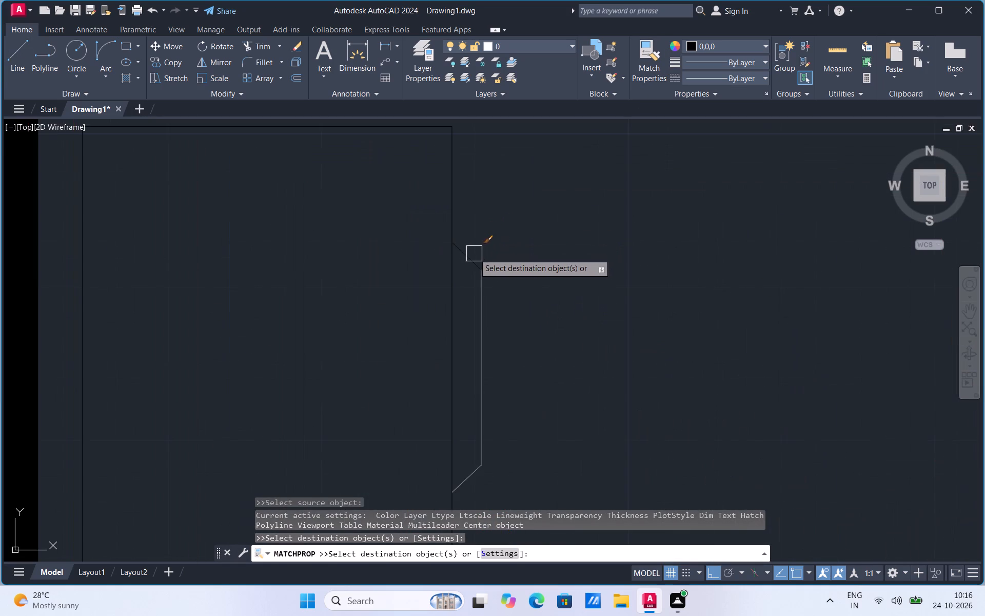
left_click(474, 254)
left_click(481, 319)
scroll(496, 284, "down", 2)
left_click(466, 420)
Match the black properties onto the top and side edges of the counter around the sink.
scroll(425, 264, "down", 2)
scroll(428, 367, "up", 1)
left_click(430, 350)
left_click(440, 398)
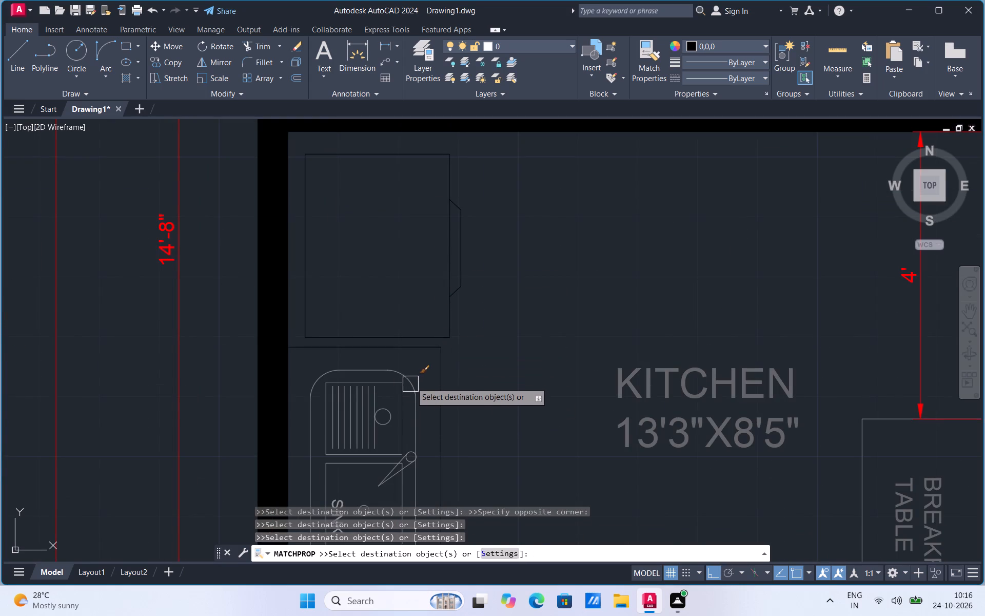
Match the black properties onto the sink's two upper corner arcs, top edge, and left edge.
left_click(412, 377)
left_click(373, 367)
scroll(317, 382, "up", 2)
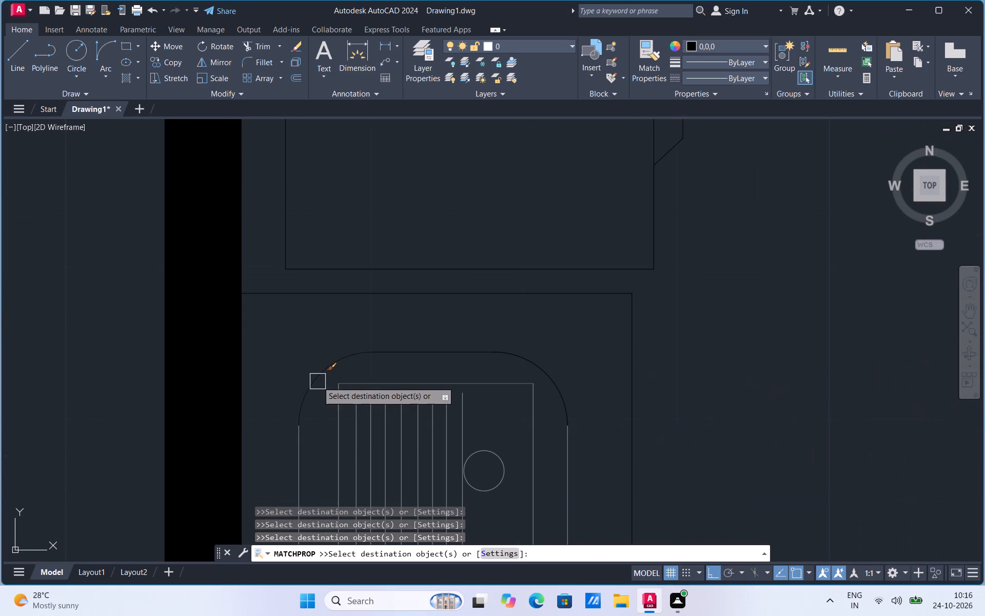
left_click(318, 381)
left_click(299, 439)
Match the black properties onto the sink drainboard's left, top, and right edges, its eight drain lines, and its circle.
left_click(339, 405)
left_click(357, 383)
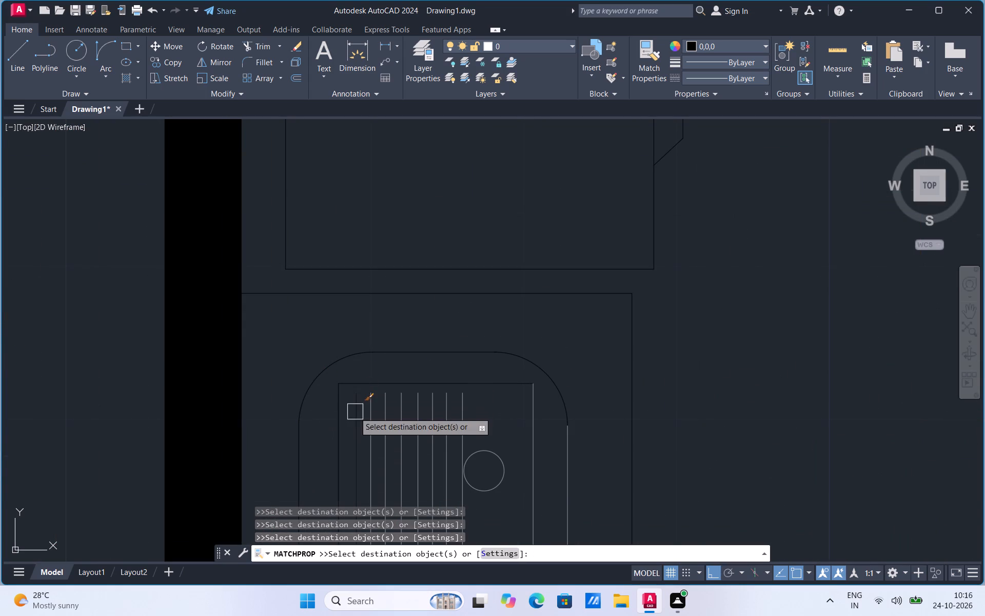
left_click(354, 413)
left_click(369, 407)
left_click(383, 419)
left_click(402, 426)
left_click(418, 422)
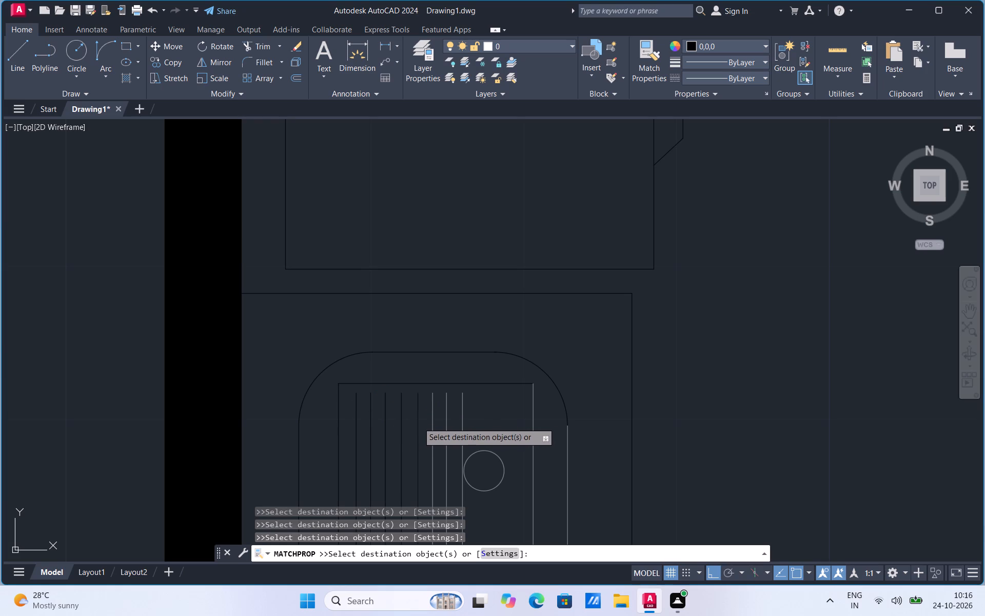
left_click_drag(434, 417, 439, 413)
left_click(452, 410)
left_click(466, 413)
left_click(481, 446)
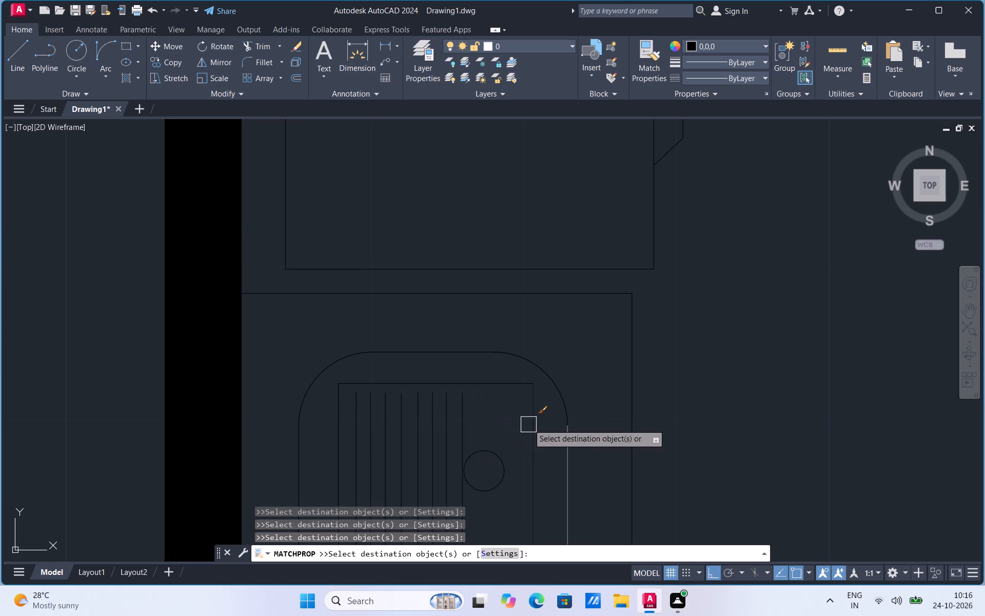
left_click(528, 424)
Match the black properties onto the drainboard's bottom edge, the basin outline, the faucet lines and circle, and the sink's right edge.
scroll(504, 280, "down", 2)
scroll(502, 425, "up", 2)
left_click(466, 375)
left_click(485, 332)
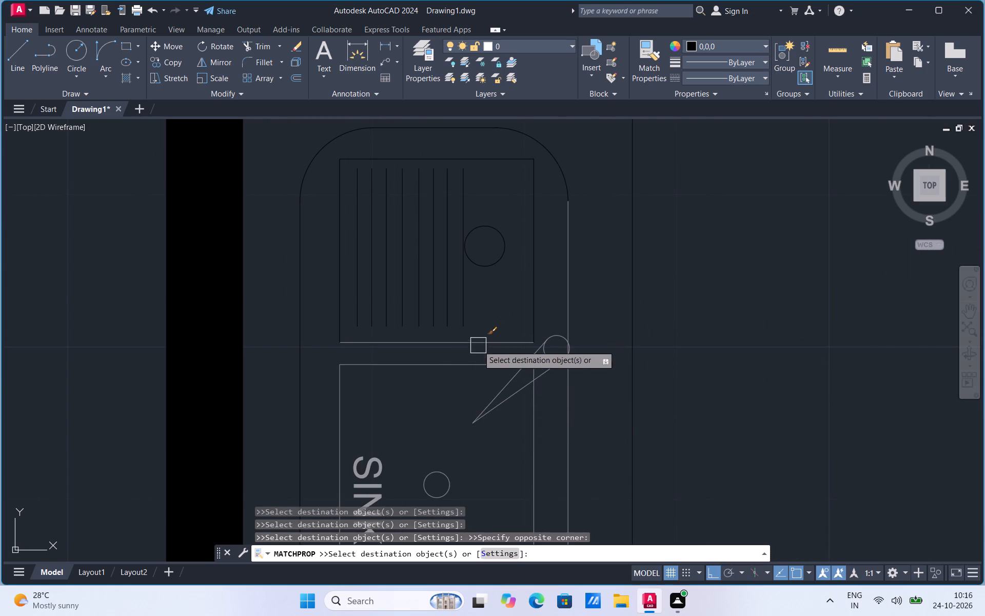
left_click(469, 354)
left_click(455, 370)
left_click(448, 347)
left_click(498, 389)
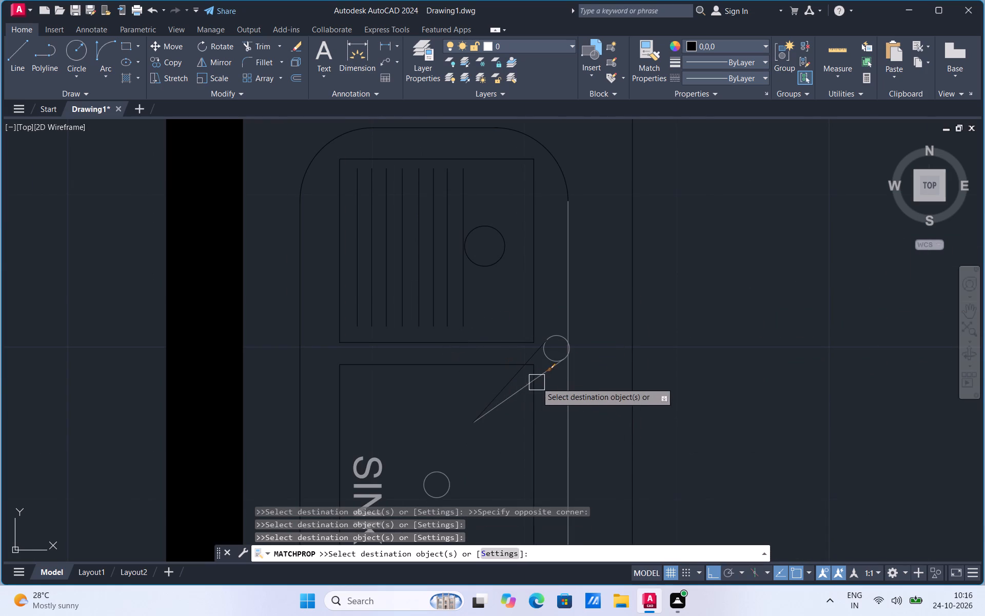
left_click(544, 378)
left_click(547, 357)
left_click(564, 318)
Match the black properties onto the SINK label, the sink's bottom edge and lower corner arcs, and the basin's drain circle.
scroll(562, 319, "down", 1)
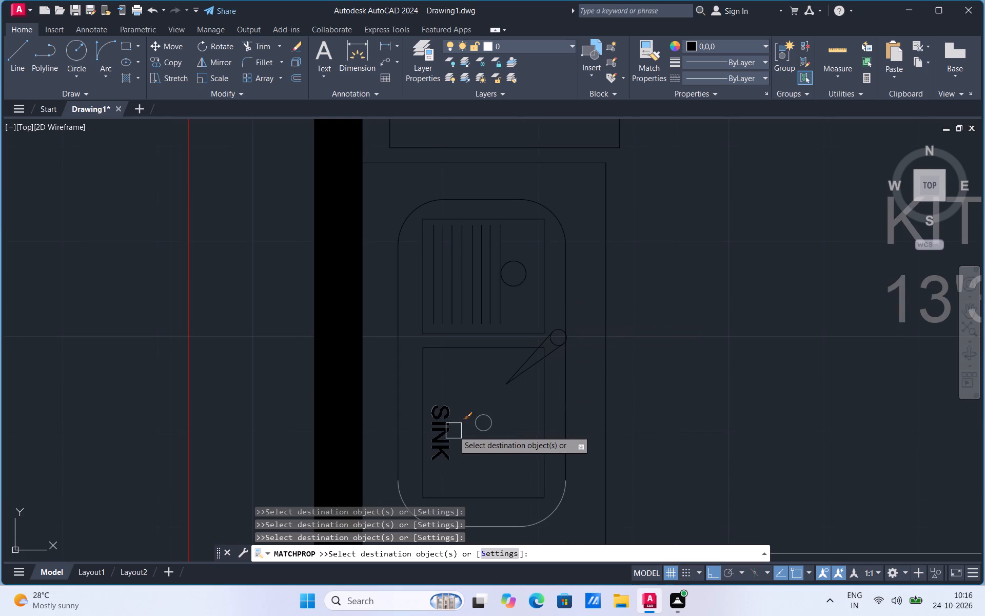
left_click(454, 430)
left_click(481, 441)
left_click(502, 416)
scroll(497, 408, "down", 2)
scroll(490, 443, "up", 2)
left_click(466, 472)
left_click(436, 461)
left_click(550, 478)
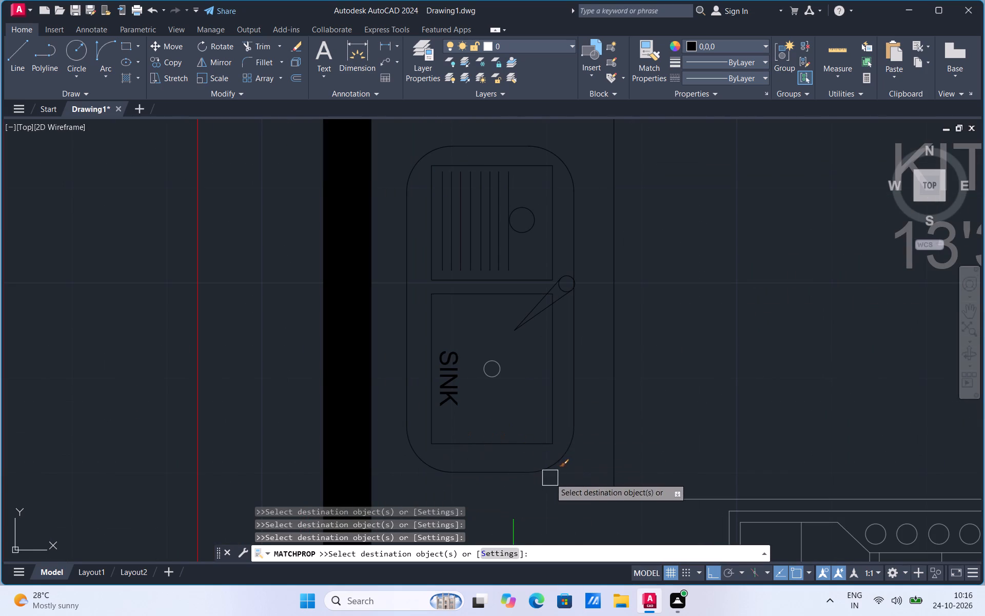
left_click(472, 365)
left_click(505, 397)
left_click(503, 374)
Match the black properties onto the counter edge above the stove and the breakfast table's left, top, and right edges.
scroll(483, 343, "down", 2)
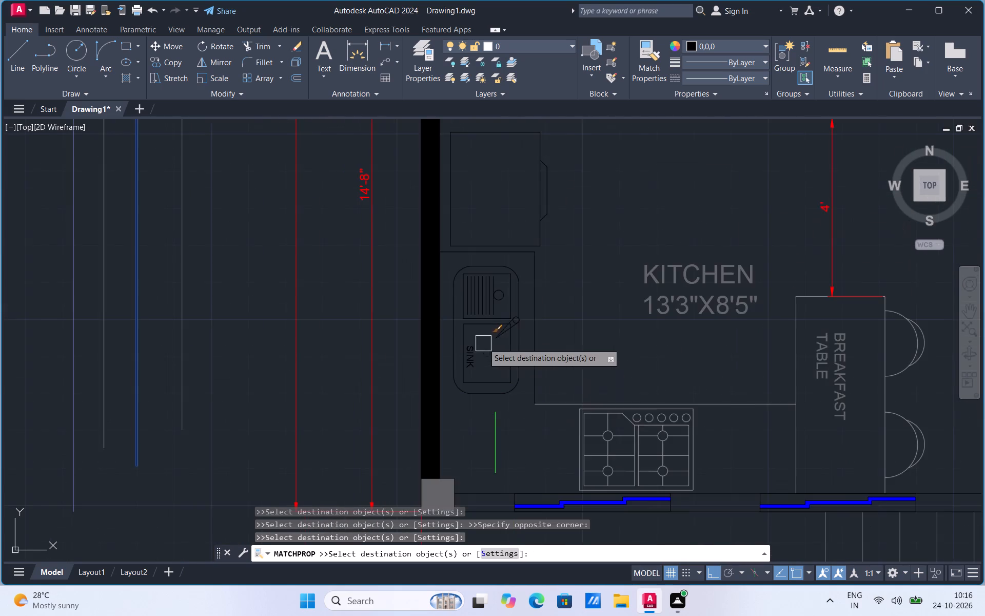
scroll(564, 400, "up", 1)
left_click(560, 412)
scroll(504, 351, "down", 1)
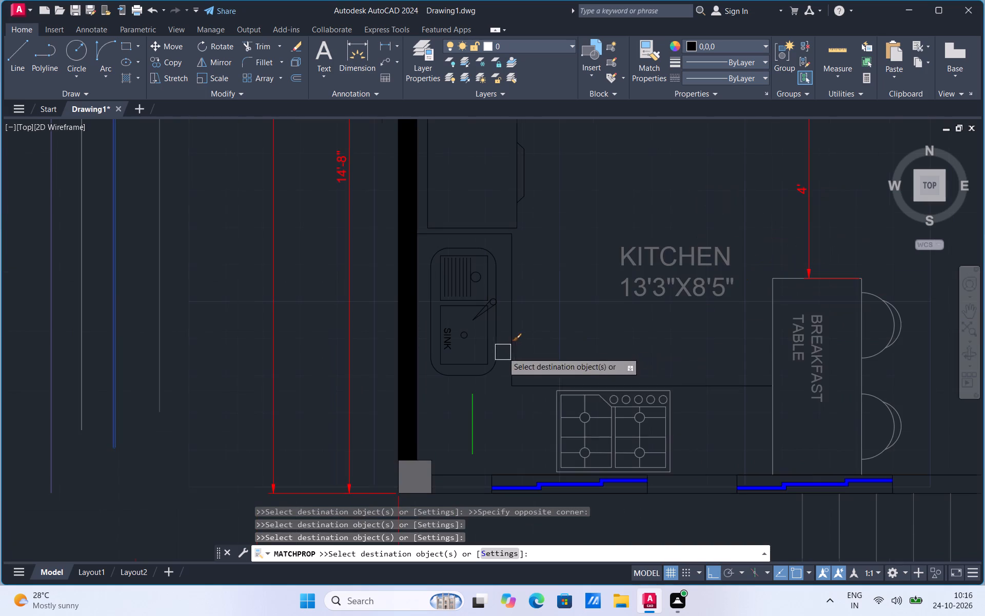
left_click(762, 377)
left_click(769, 436)
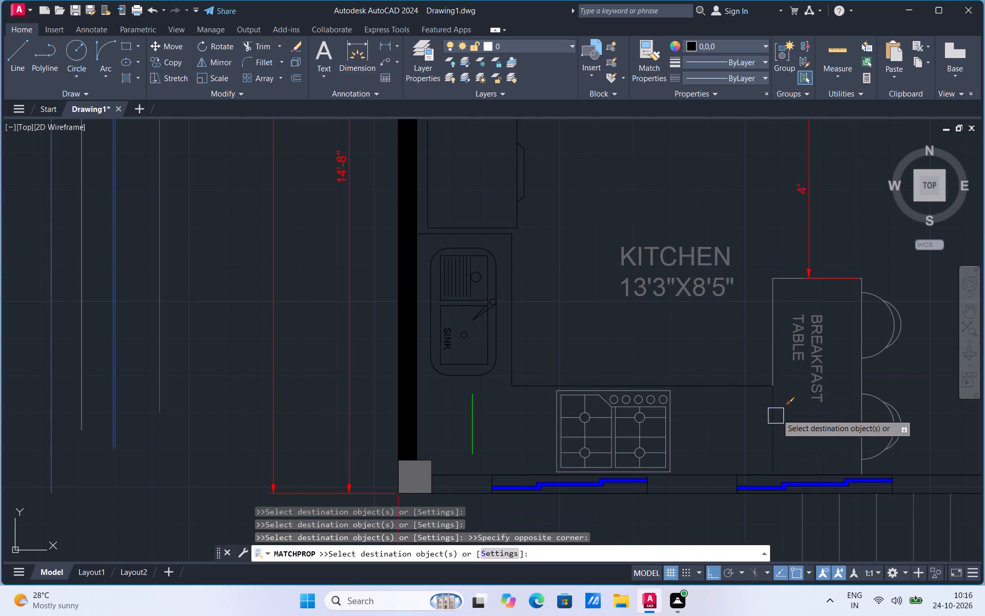
left_click(779, 406)
left_click(776, 364)
left_click(789, 276)
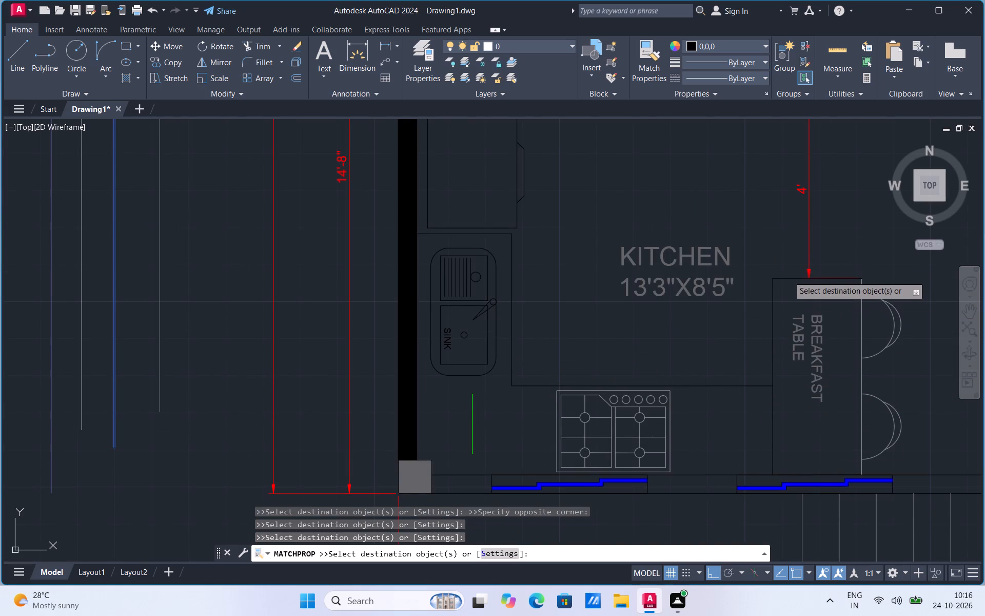
left_click(864, 327)
Match the black properties onto the arcs of both breakfast table chairs.
left_click(890, 327)
left_click_drag(906, 331, 906, 343)
left_click(869, 396)
left_click(906, 415)
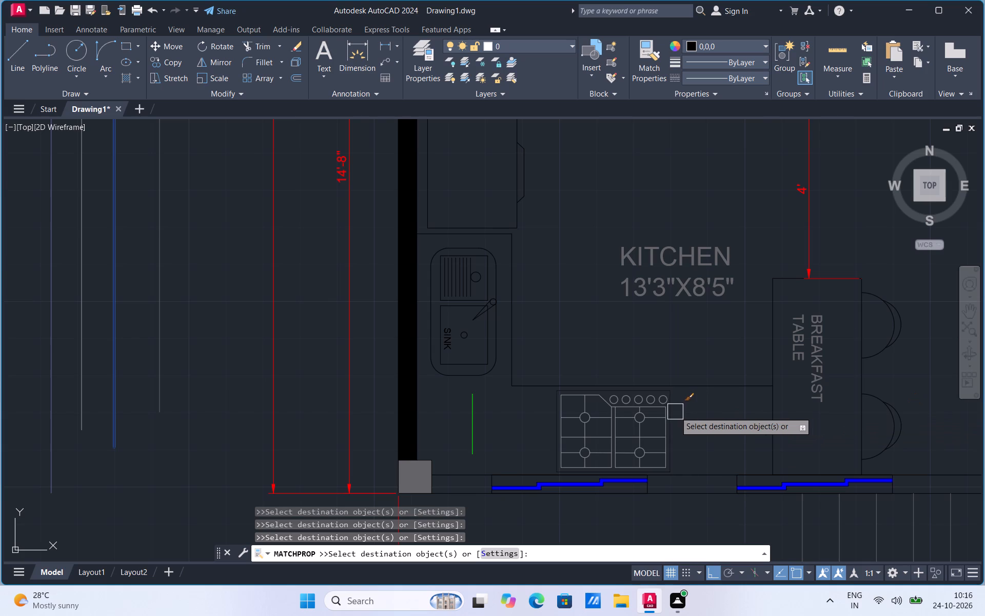
Match the black properties onto the stove's outer frame, both panels' inner vertical edges, and both middle horizontal lines.
left_click(675, 411)
scroll(594, 409, "up", 1)
scroll(647, 503, "up", 2)
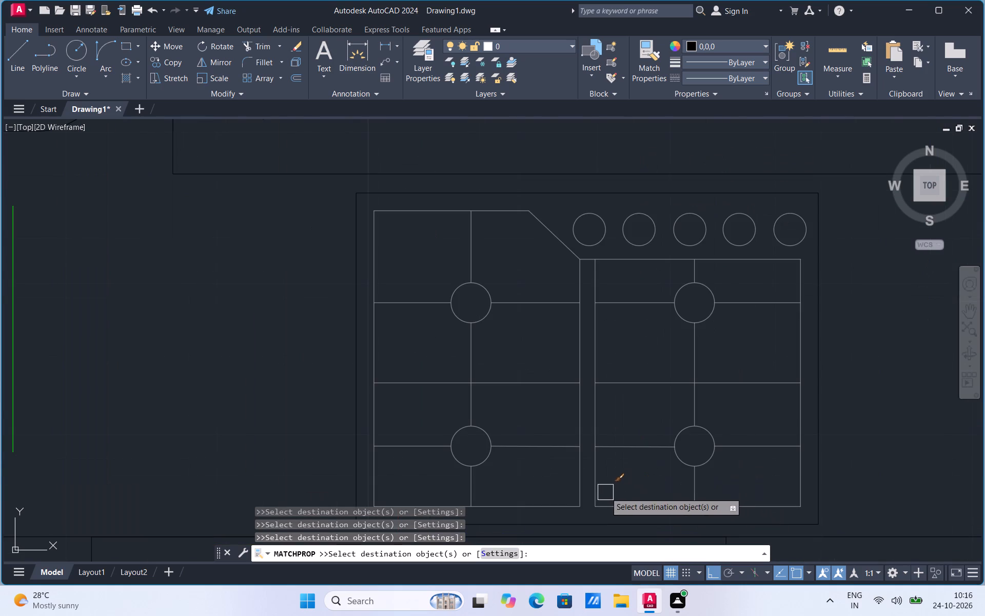
left_click(583, 482)
left_click(597, 426)
left_click(628, 388)
left_click(544, 388)
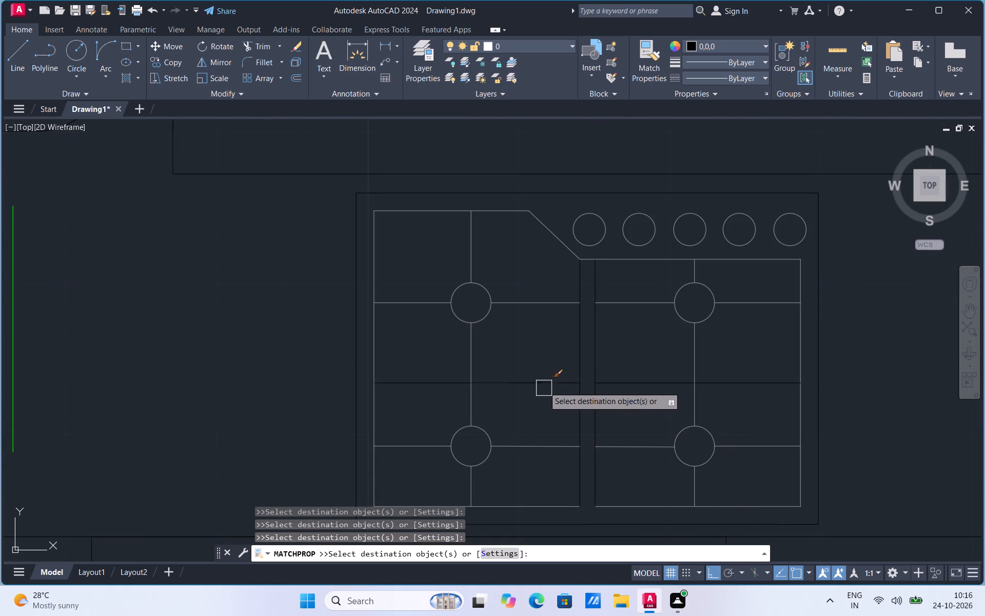
Match the black properties onto the left stove panel's upper and centre grate lines, top edge, and slanted edge.
left_click_drag(546, 305, 479, 367)
left_click(472, 346)
left_click(428, 307)
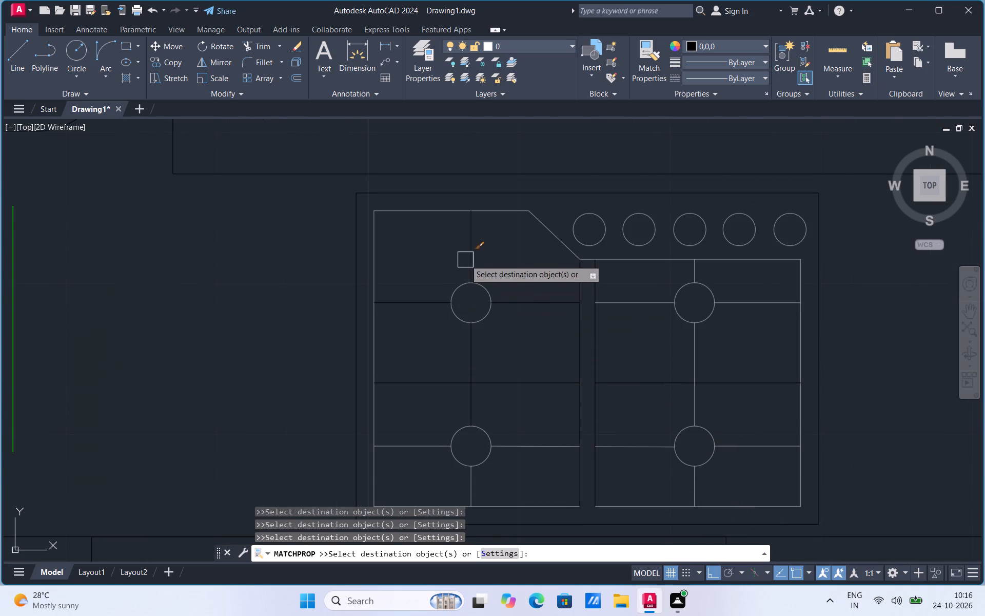
left_click(465, 259)
left_click(494, 214)
left_click(535, 222)
Match the black properties onto the stove's five knob circles.
left_click(576, 225)
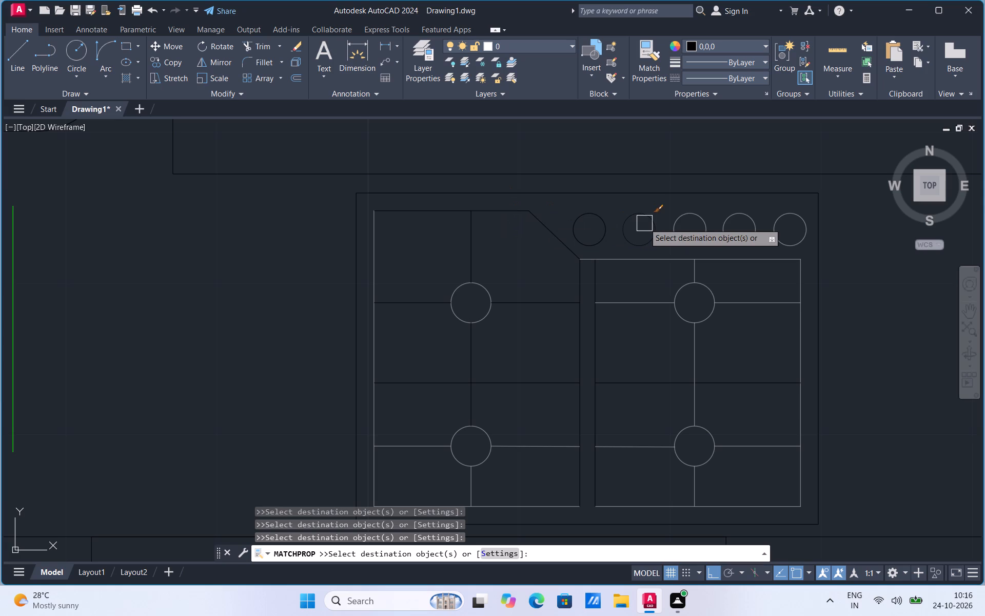
left_click(644, 223)
left_click(680, 222)
left_click_drag(730, 221, 736, 224)
left_click(796, 225)
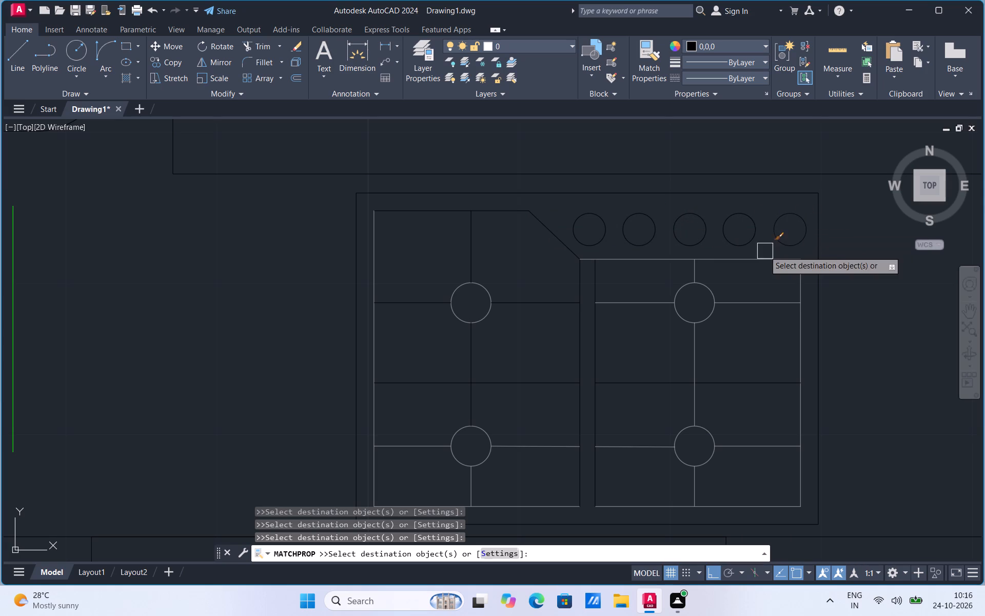
Match the black properties onto the right stove panel's top edge, upper burner circle, and upper and centre grate lines.
left_click(764, 251)
left_click_drag(746, 271, 740, 276)
left_click(692, 269)
left_click(651, 295)
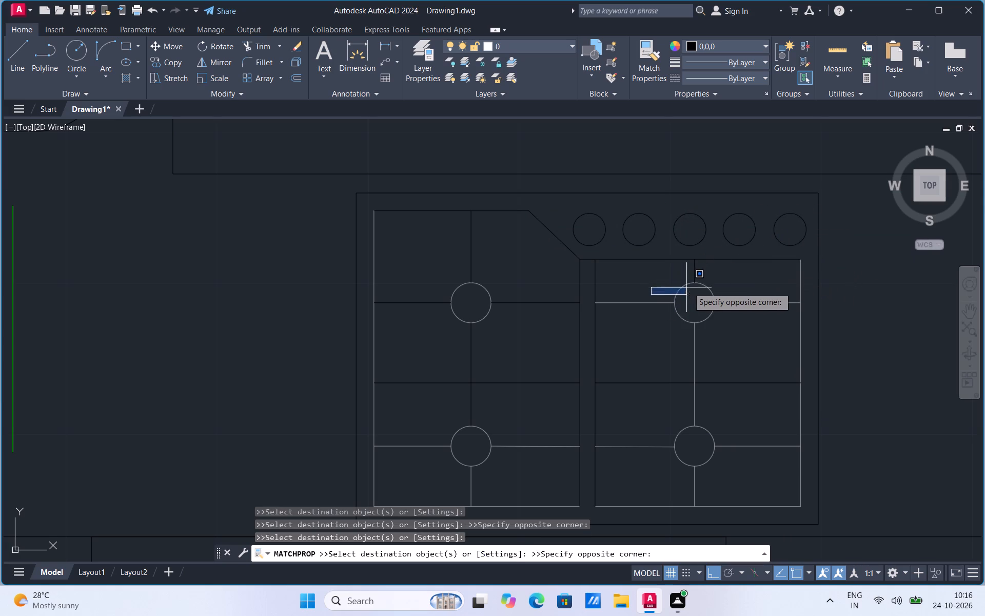
left_click_drag(684, 304, 683, 311)
left_click(678, 322)
left_click_drag(646, 307, 669, 316)
left_click_drag(738, 306, 731, 325)
left_click(685, 359)
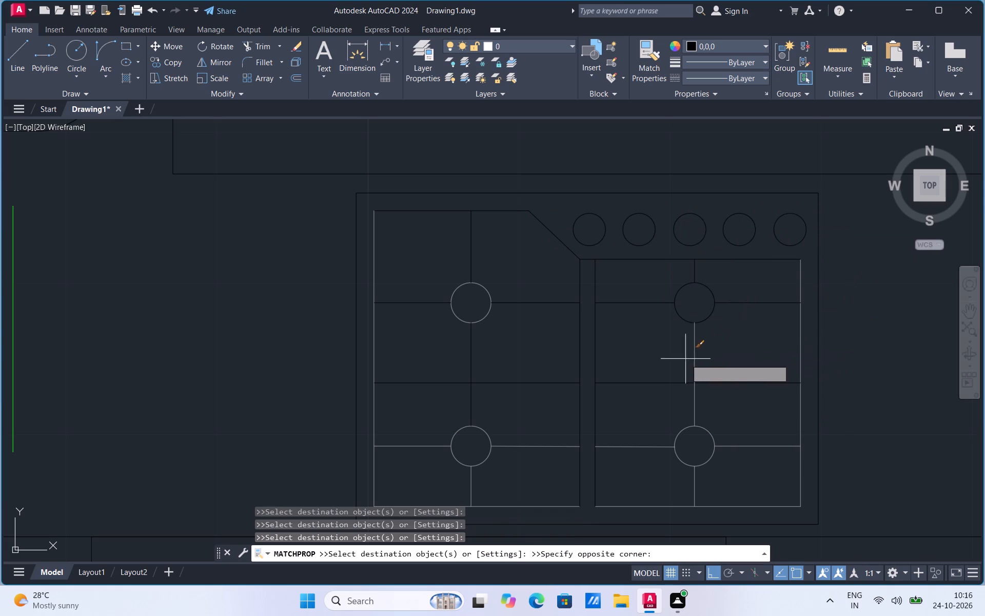
left_click_drag(705, 352, 703, 364)
left_click_drag(697, 371, 696, 378)
Match the black properties onto the right stove panel's lower burner circle, lower grate lines, outer vertical edge, and bottom edge.
left_click(689, 431)
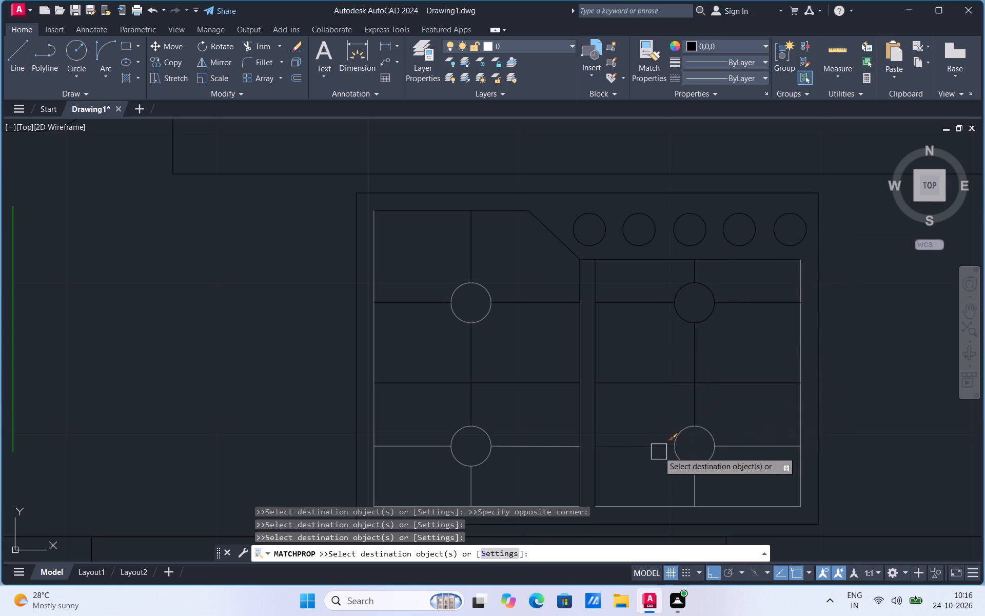
left_click(659, 452)
left_click(699, 490)
left_click(747, 447)
left_click_drag(809, 409, 806, 414)
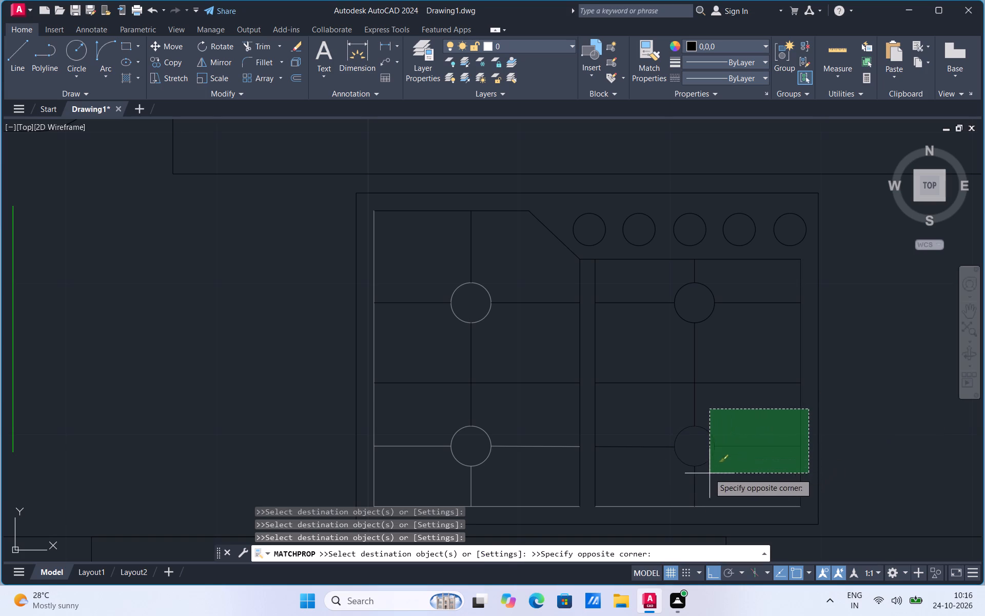
left_click(709, 473)
left_click_drag(676, 505, 659, 504)
Match the black properties onto the left stove panel's bottom and outer edges, lower grate lines, and both burner circles.
left_click(538, 507)
left_click_drag(520, 451, 500, 453)
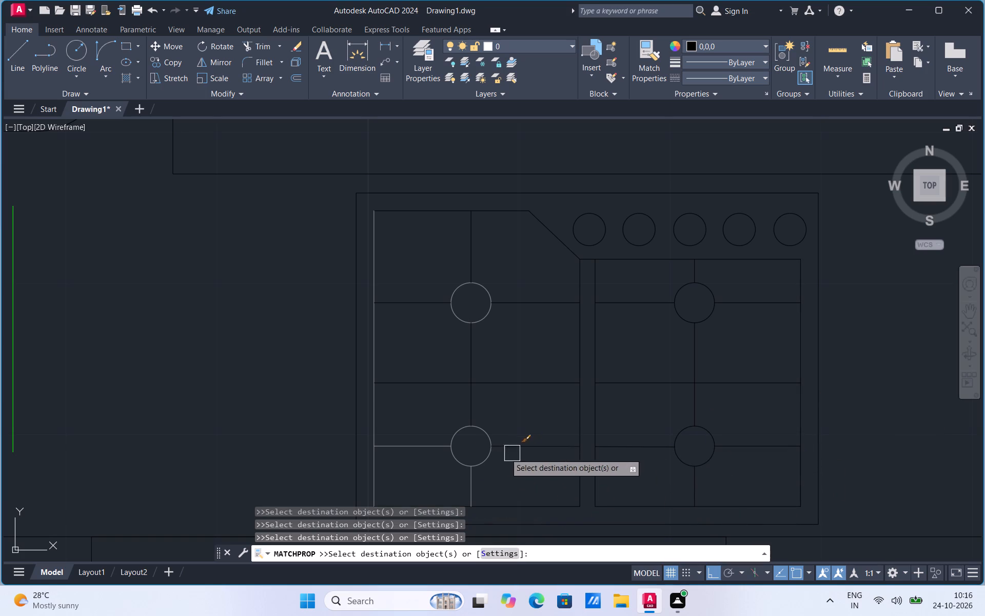
left_click_drag(500, 453, 488, 453)
left_click(403, 445)
left_click_drag(379, 408, 413, 425)
left_click(459, 427)
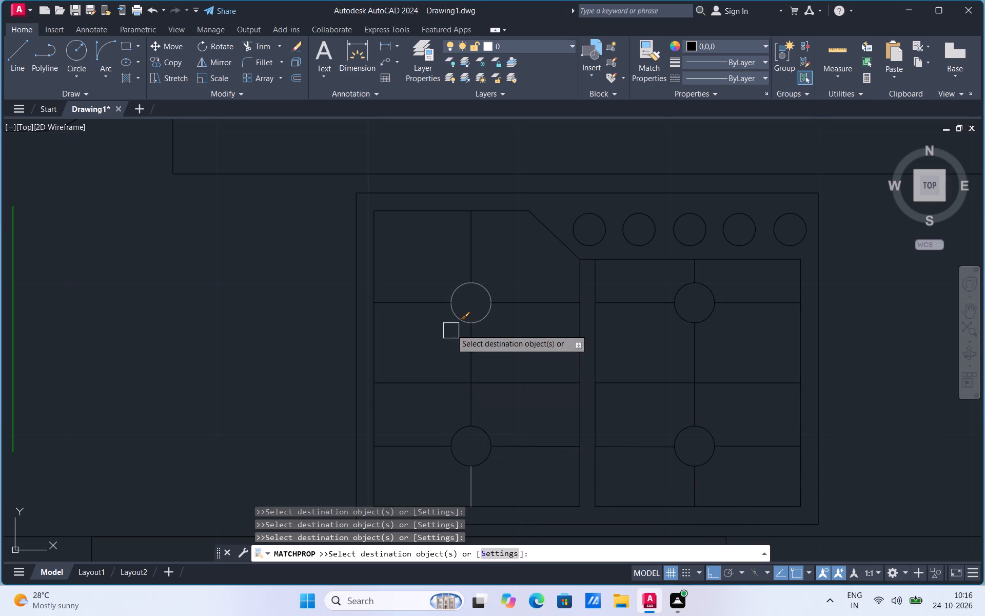
left_click_drag(450, 315, 454, 326)
left_click(476, 482)
scroll(547, 415, "down", 3)
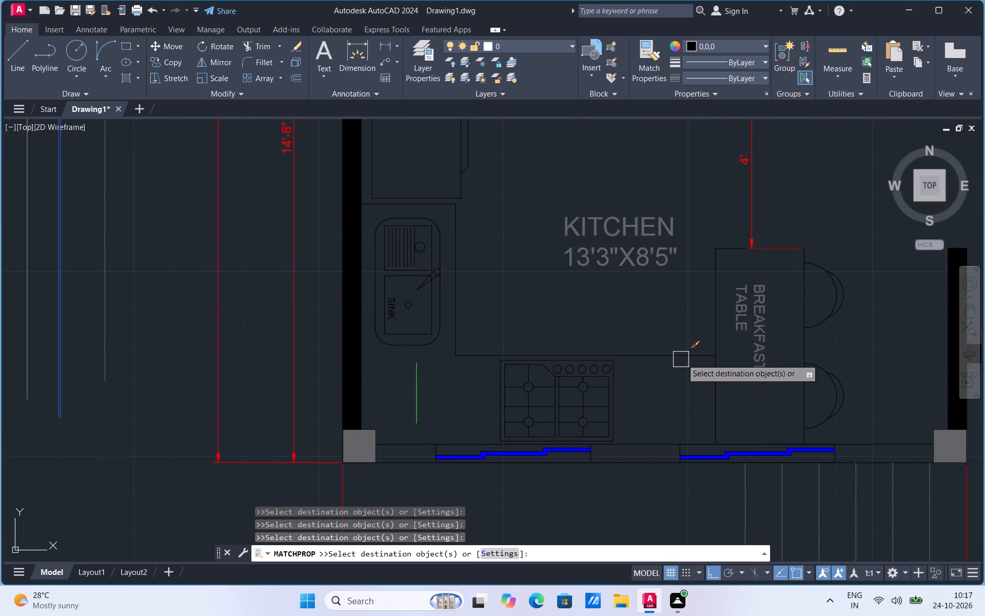
scroll(576, 427, "down", 2)
scroll(644, 372, "up", 1)
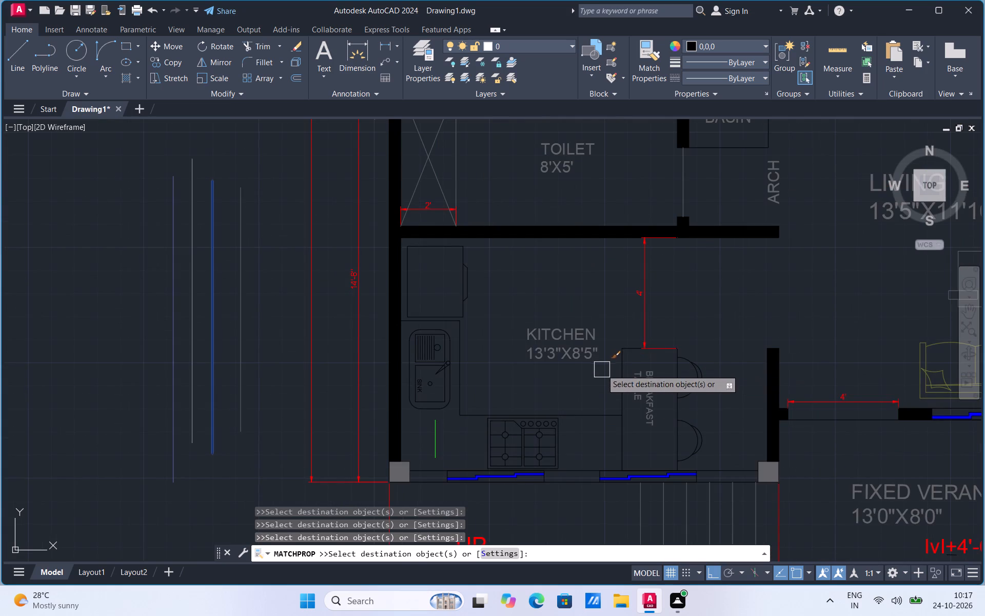
key("Escape")
key("Escape")
Erase the four vertical sample lines beside the kitchen, outside the plan.
left_click(167, 488)
left_click(211, 294)
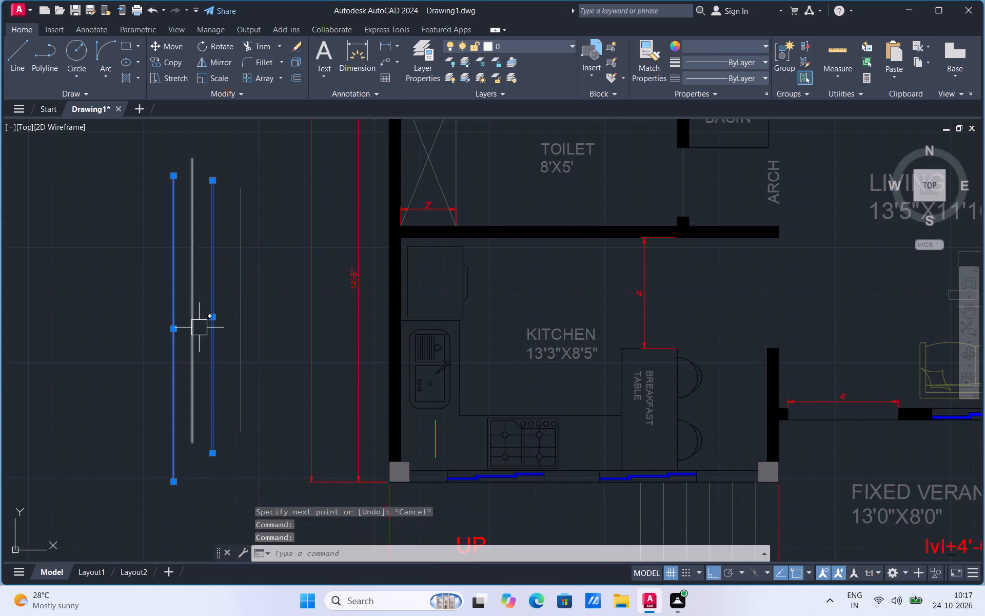
left_click(199, 328)
key("Delete")
left_click(241, 324)
key("Delete")
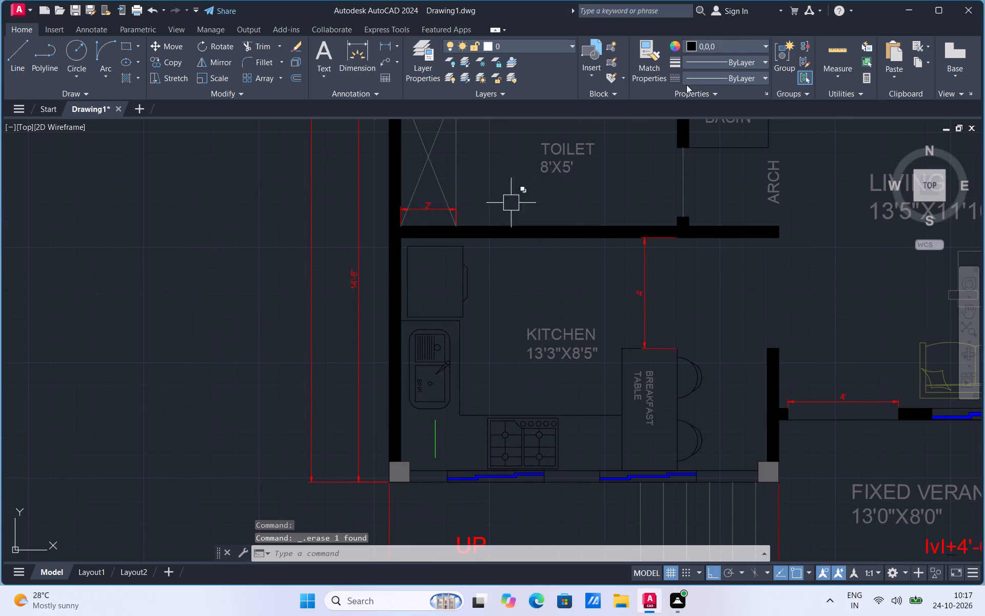
Set the current colour to gray 147,149,152 and draw a vertical sample line outside the plan beside the kitchen.
left_click(690, 43)
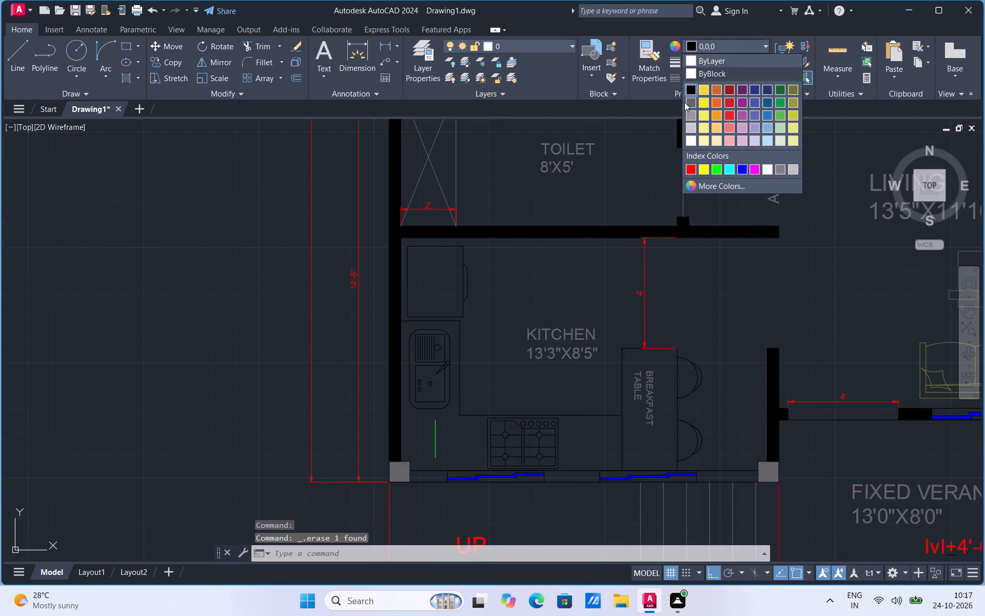
left_click(687, 116)
left_click(10, 59)
left_click_drag(171, 383, 183, 316)
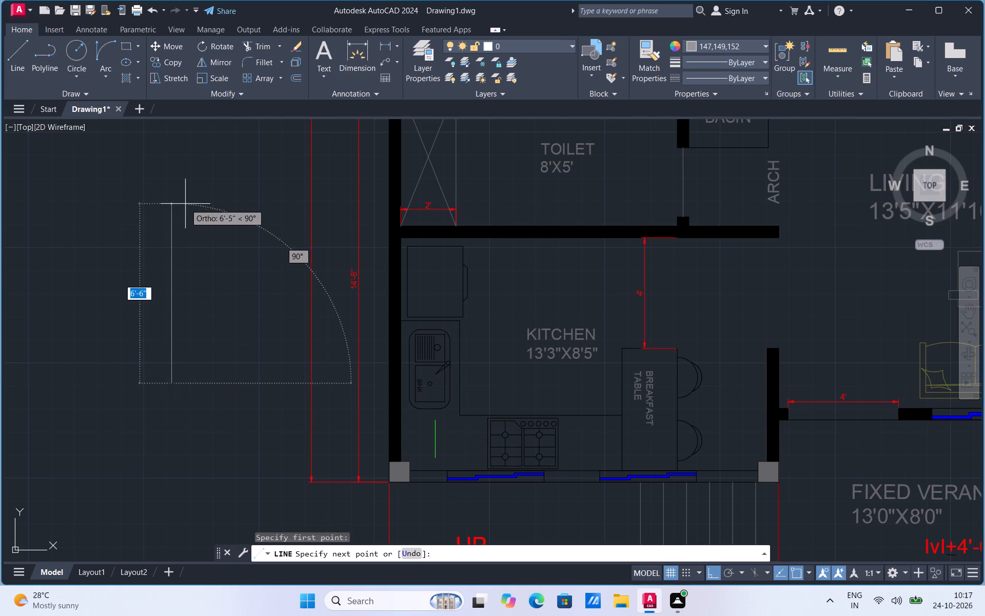
left_click(182, 186)
Match the gray sample line's properties onto the rectangular appliance above the sink, including its projecting front and slanted edges.
left_click_drag(643, 70, 642, 76)
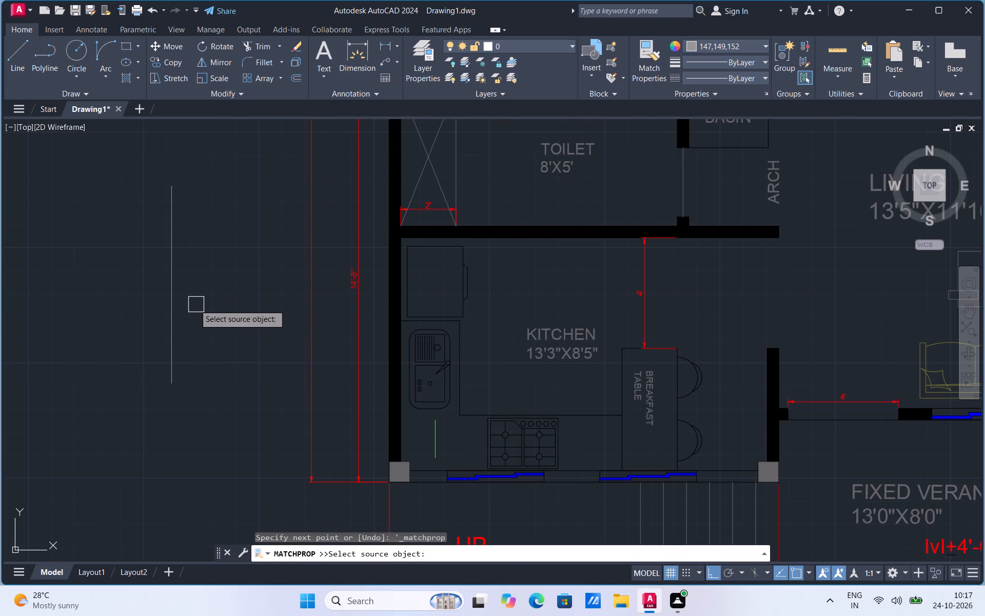
left_click(176, 308)
left_click(408, 303)
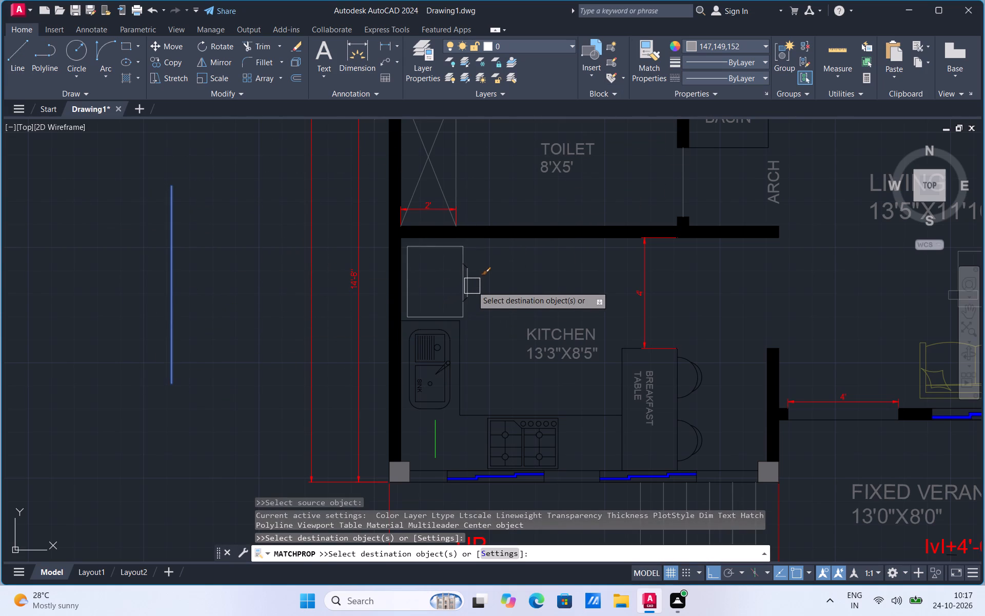
scroll(472, 286, "up", 2)
left_click(466, 279)
left_click(422, 251)
left_click_drag(445, 226, 446, 233)
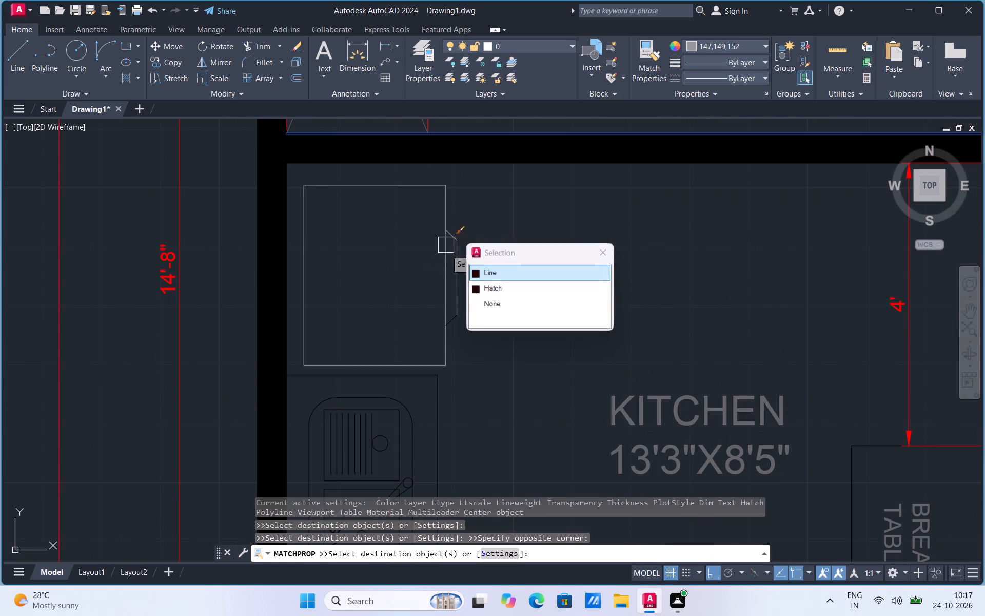
left_click(434, 330)
left_click(455, 319)
scroll(396, 246, "up", 3)
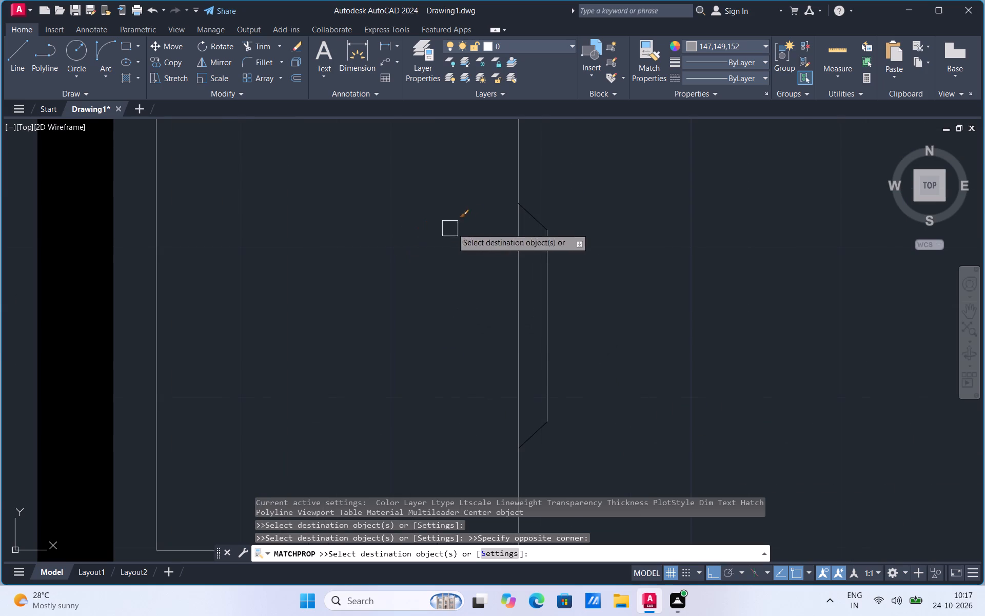
left_click_drag(532, 214, 533, 219)
left_click(527, 441)
scroll(554, 364, "down", 3)
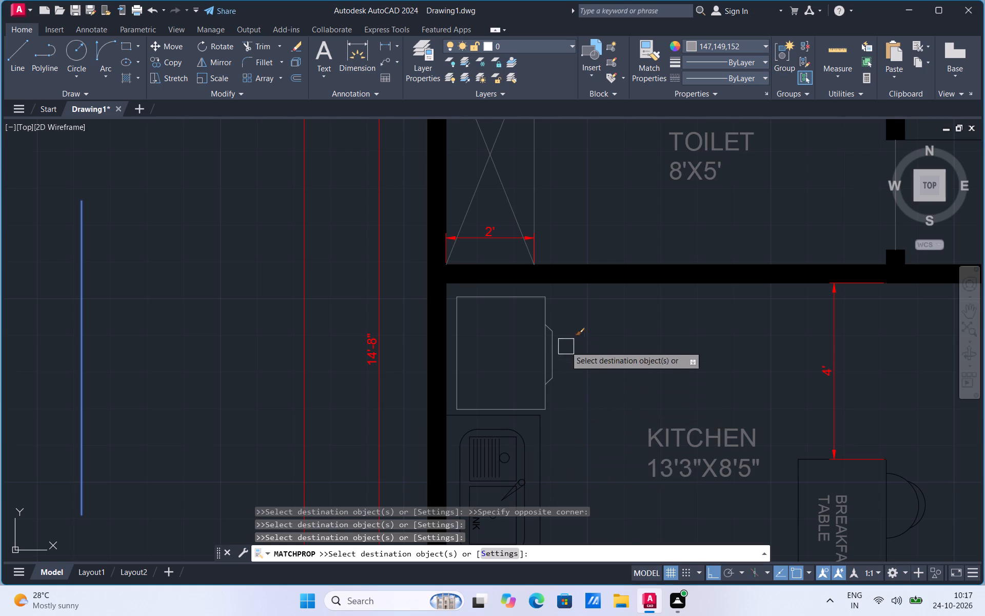
Match the gray properties onto the lower basin's drain circle and outline, the SINK label, the upper basin's edges, and the sink's upper-left outline.
scroll(565, 345, "down", 1)
scroll(527, 478, "up", 2)
left_click(516, 406)
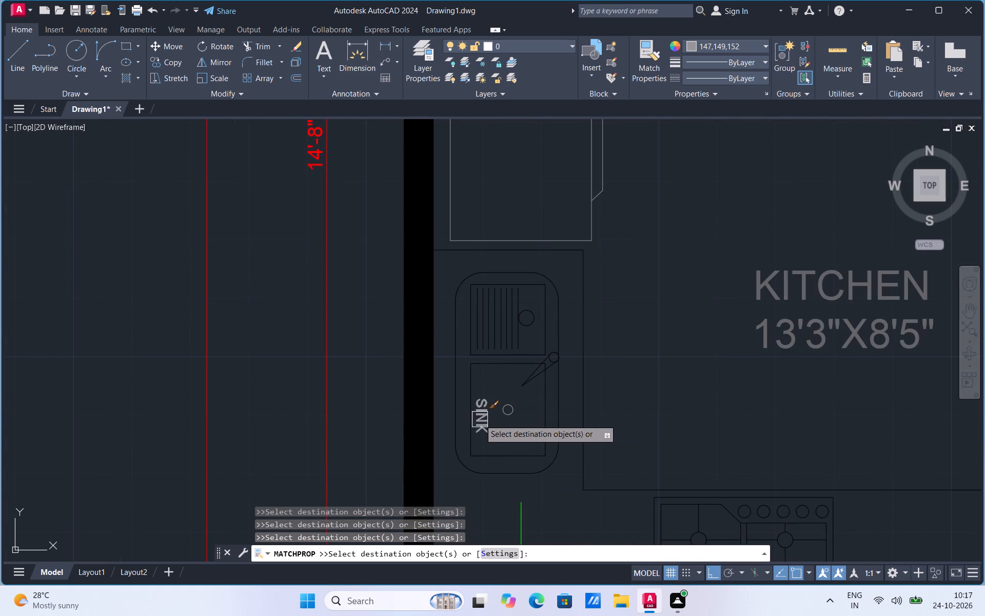
left_click(480, 419)
left_click(486, 369)
scroll(496, 345, "up", 1)
left_click(473, 364)
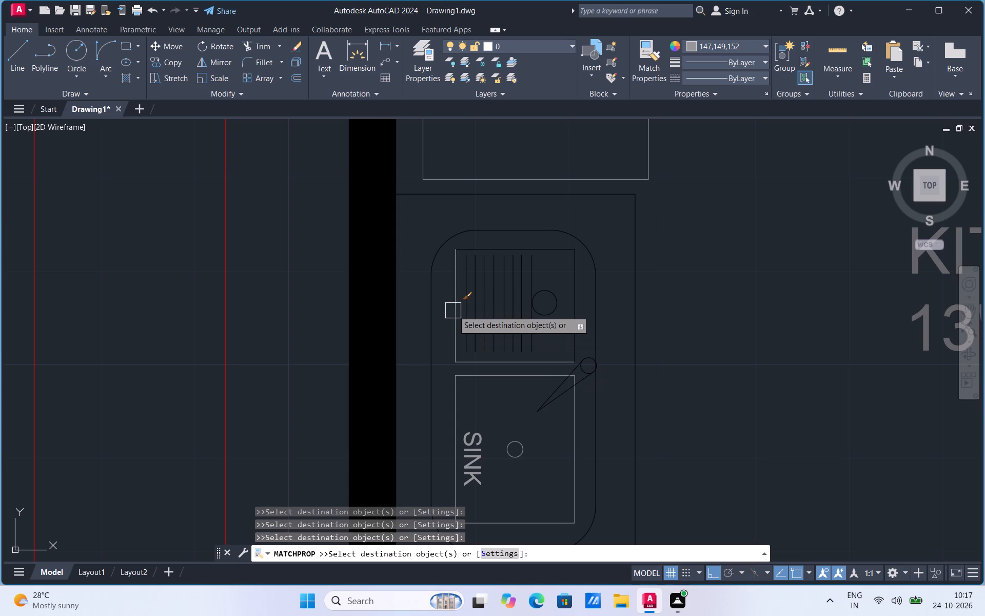
left_click(452, 284)
left_click(465, 245)
left_click(469, 228)
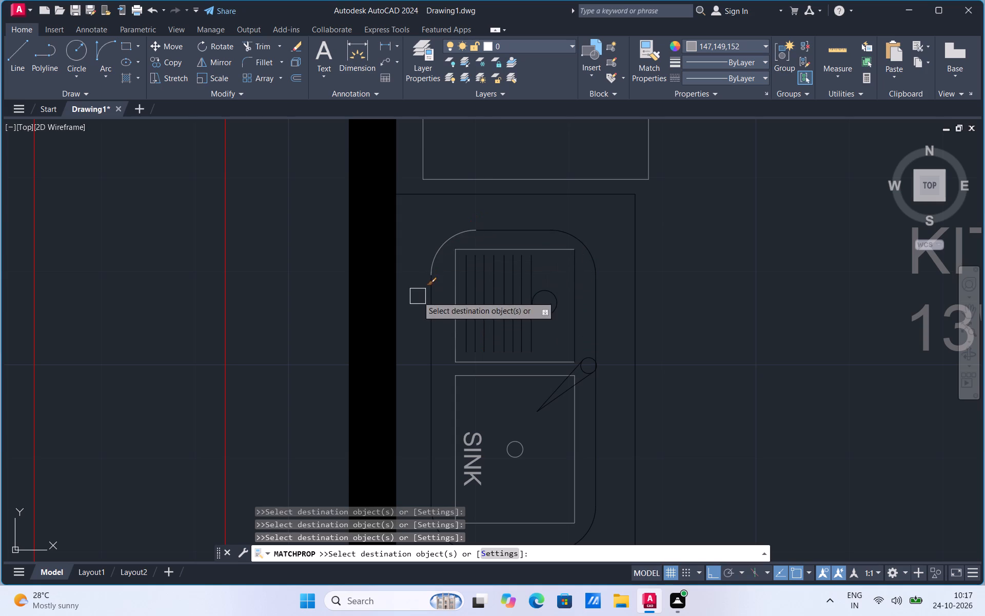
left_click(425, 312)
left_click(491, 225)
Match the gray properties onto the upper basin's vertical drainer lines, drain circle, and right edge.
left_click(501, 263)
left_click(495, 279)
left_click(486, 296)
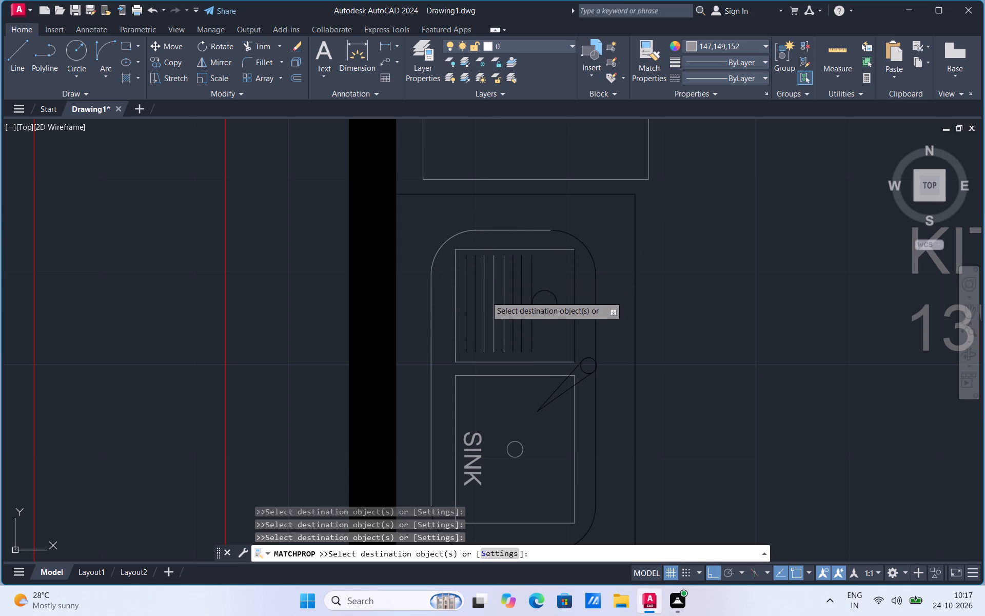
left_click(478, 304)
left_click(465, 317)
left_click(474, 306)
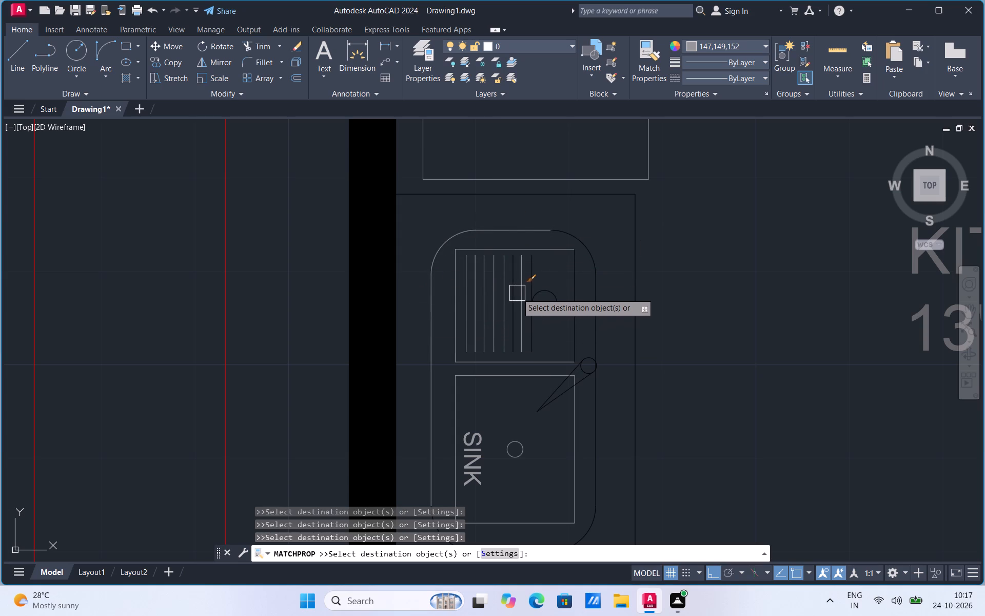
left_click(517, 293)
left_click(534, 276)
left_click(511, 293)
left_click(550, 293)
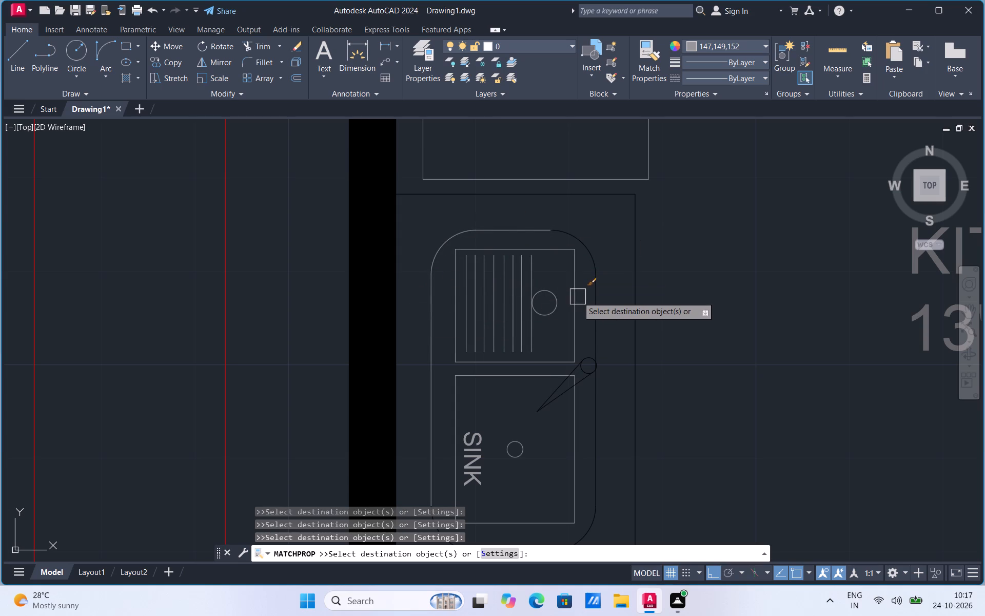
left_click(578, 297)
Match the gray properties onto the sink's right outline, tap lines and circle, and rounded bottom corners.
left_click_drag(593, 260, 594, 266)
left_click(599, 303)
left_click_drag(585, 374, 584, 379)
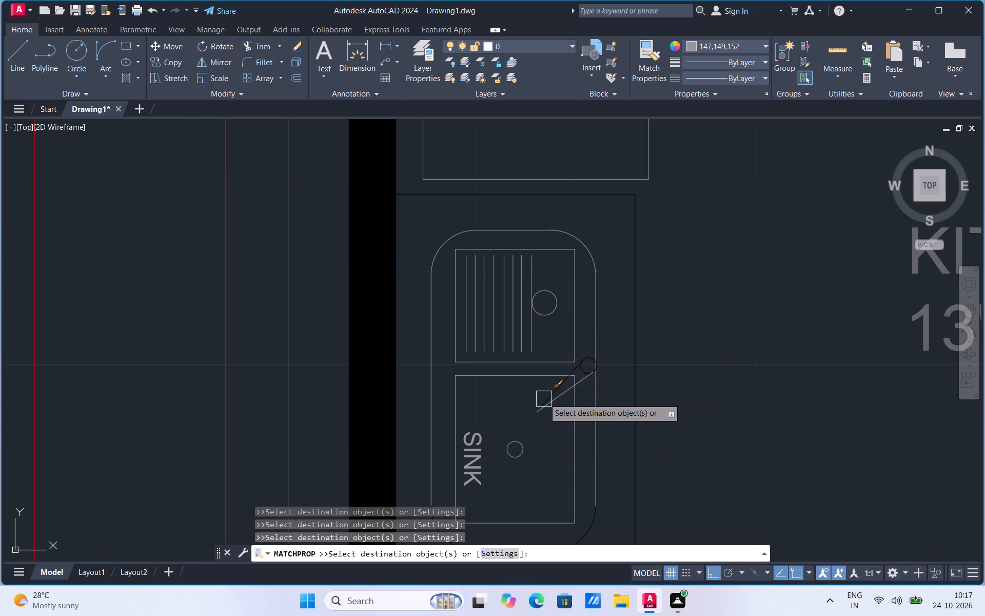
left_click(544, 398)
left_click(556, 383)
left_click(583, 365)
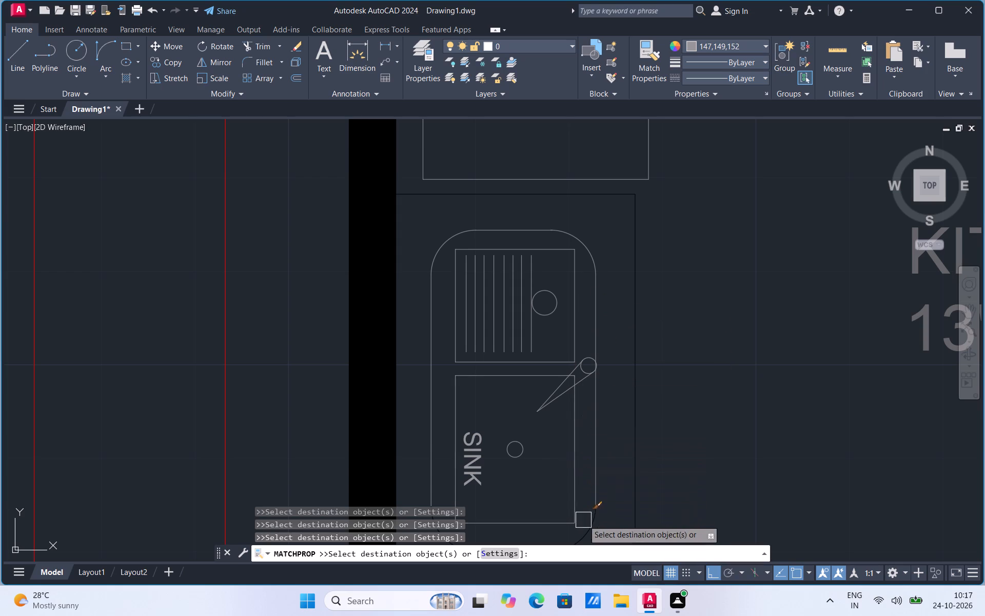
left_click_drag(590, 528, 586, 520)
scroll(491, 298, "down", 1)
left_click_drag(497, 459, 481, 450)
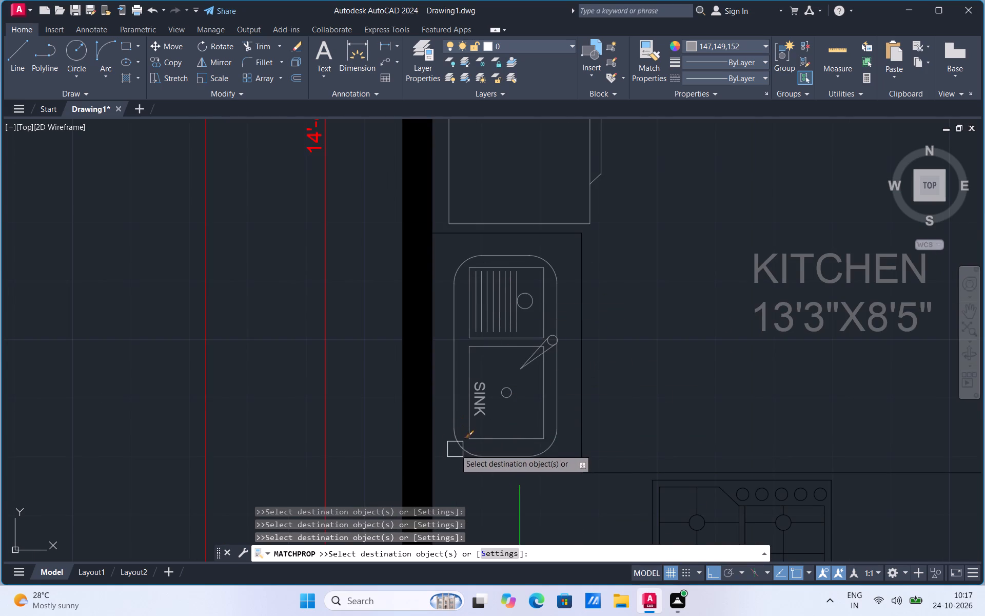
left_click(457, 450)
Match the gray properties onto the kitchen counter's edges around the sink and above the stove.
left_click(566, 290)
left_click(586, 264)
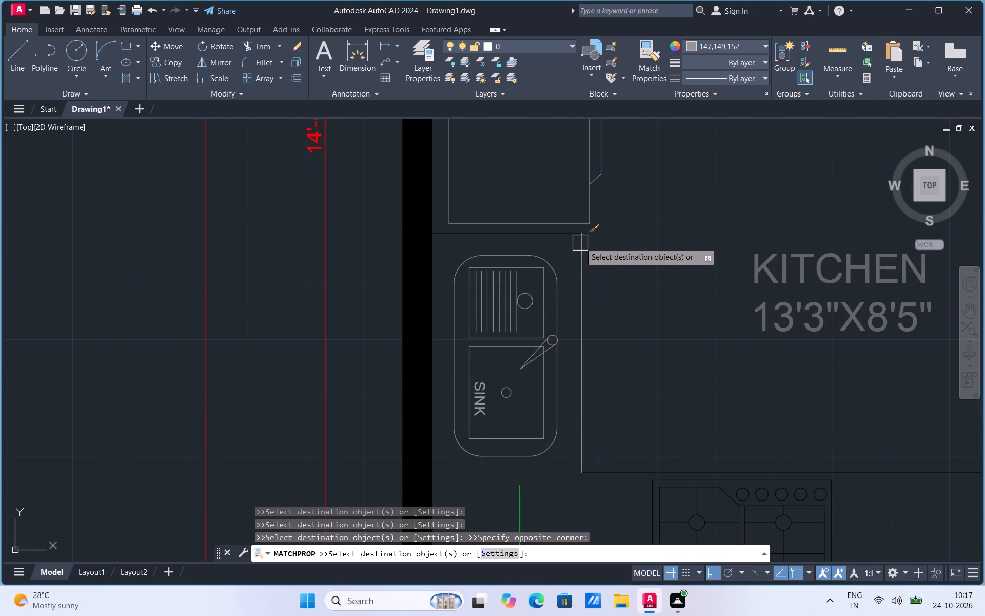
left_click(565, 237)
left_click(579, 285)
scroll(485, 216, "down", 2)
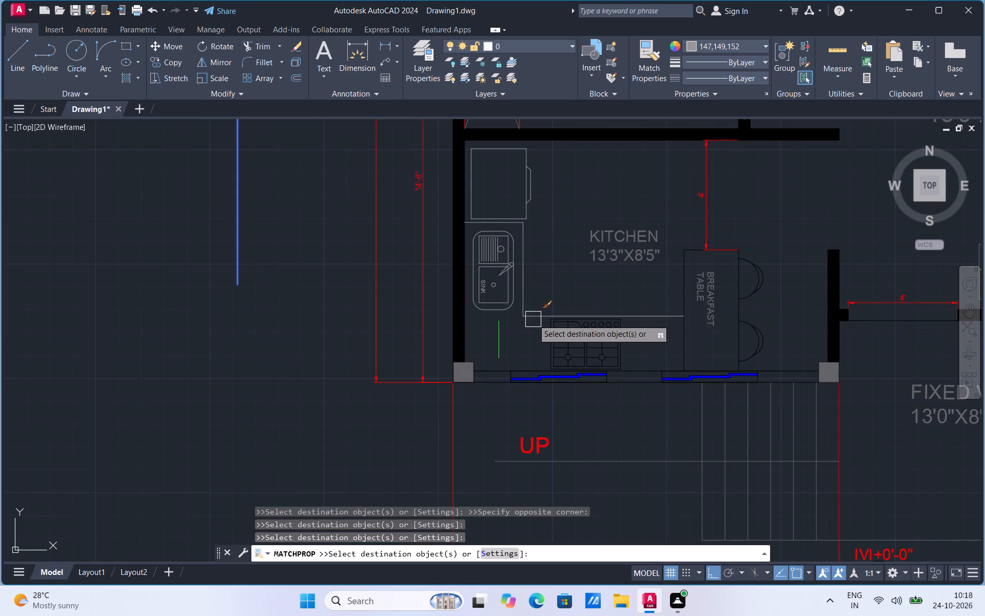
left_click(533, 319)
Match the gray properties onto the breakfast table's top, left, and right edges.
left_click_drag(686, 297, 677, 305)
scroll(691, 253, "up", 2)
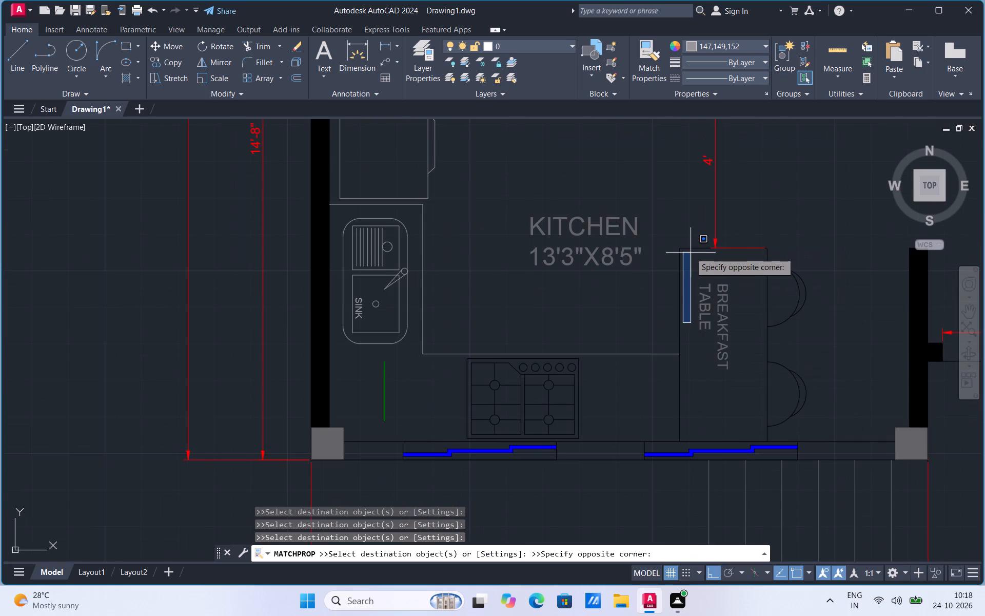
left_click(692, 248)
left_click_drag(681, 283, 681, 276)
left_click(687, 245)
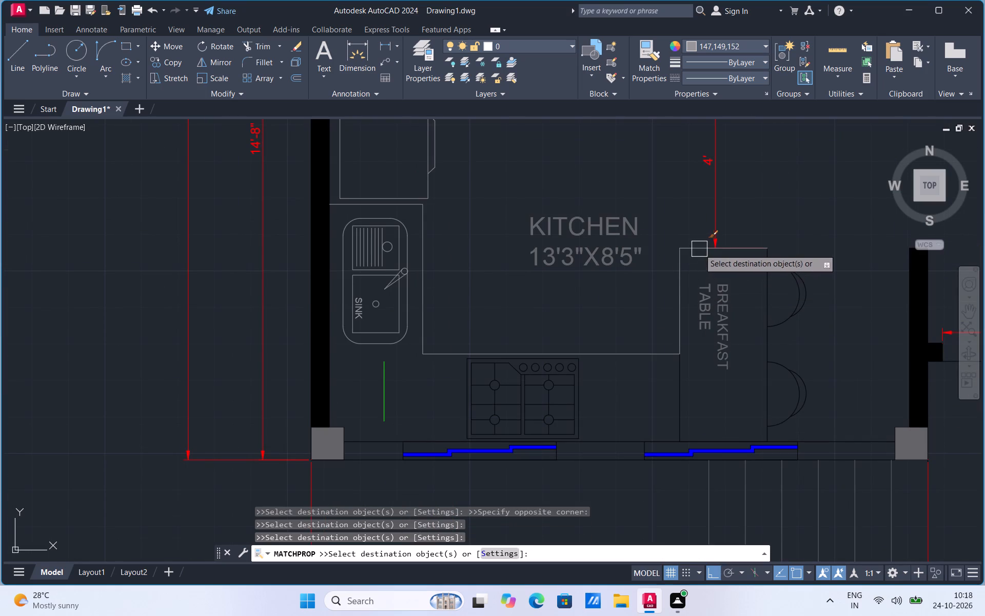
left_click(692, 243)
left_click(684, 387)
left_click(762, 293)
Match the gray properties onto the arcs of both breakfast table chairs.
left_click(784, 319)
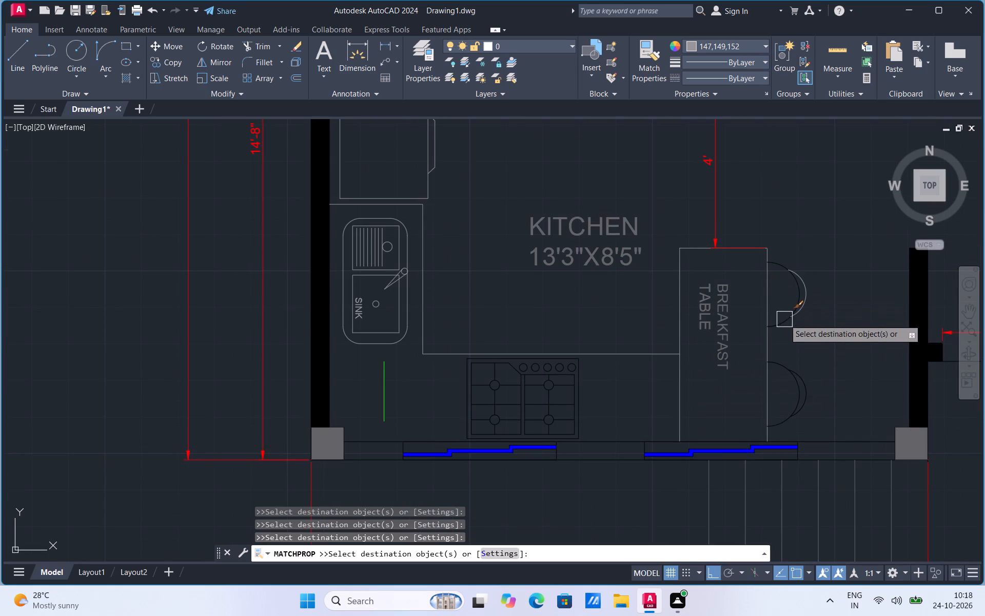
left_click(778, 262)
left_click(786, 361)
left_click(803, 375)
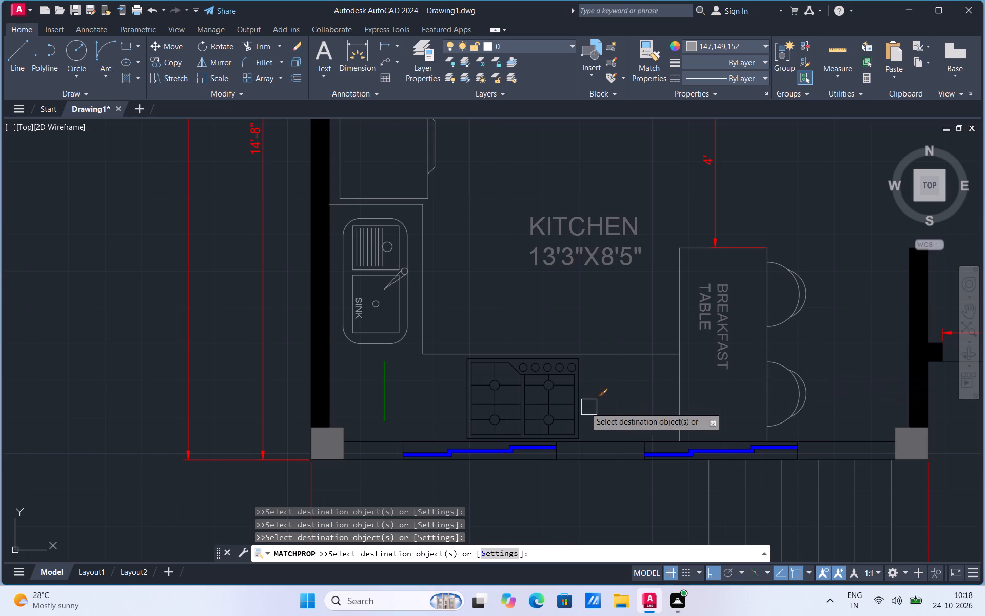
Match the gray properties onto the upper-left stove burner's circle and cross lines.
scroll(488, 409, "up", 3)
left_click_drag(544, 317, 542, 311)
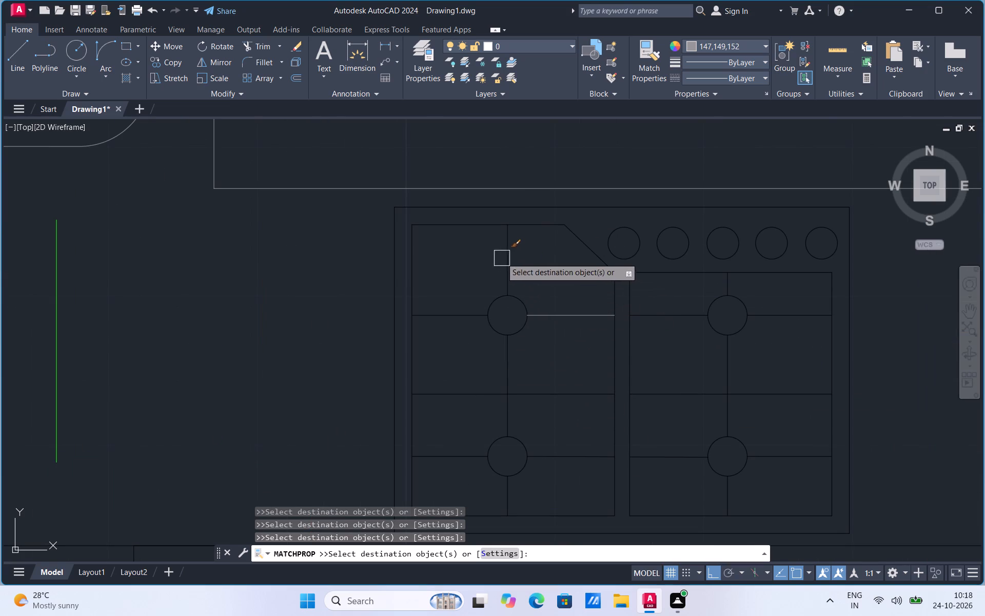
left_click_drag(501, 258, 503, 265)
left_click(503, 299)
left_click(481, 310)
left_click_drag(490, 302, 498, 316)
left_click_drag(505, 361, 500, 372)
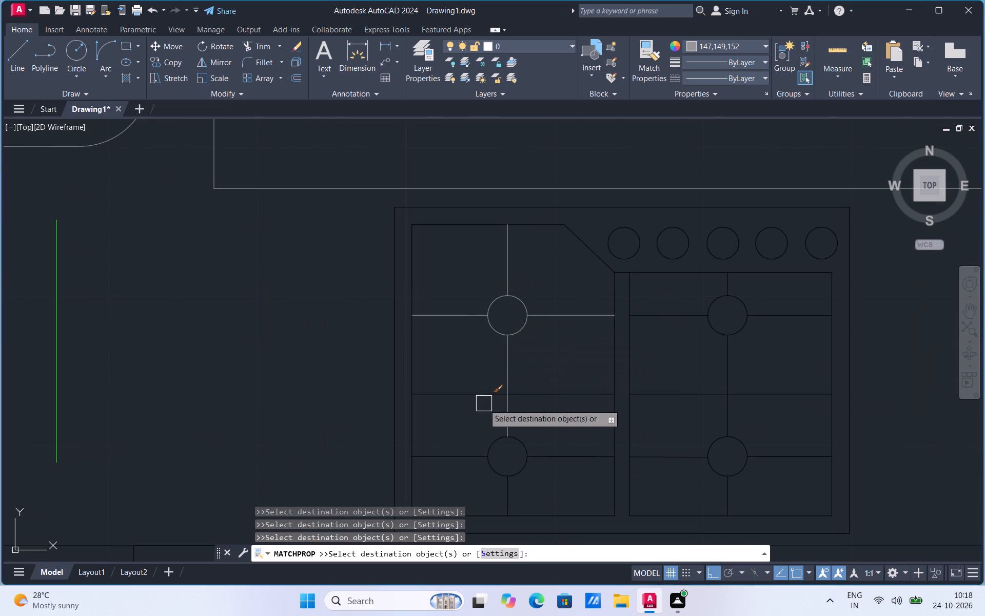
Match the gray properties onto the left burner panel's side and bottom edges, middle line, lower burner, and the stove's outer frame.
left_click(479, 389)
left_click_drag(413, 359, 416, 383)
left_click(386, 417)
left_click(443, 469)
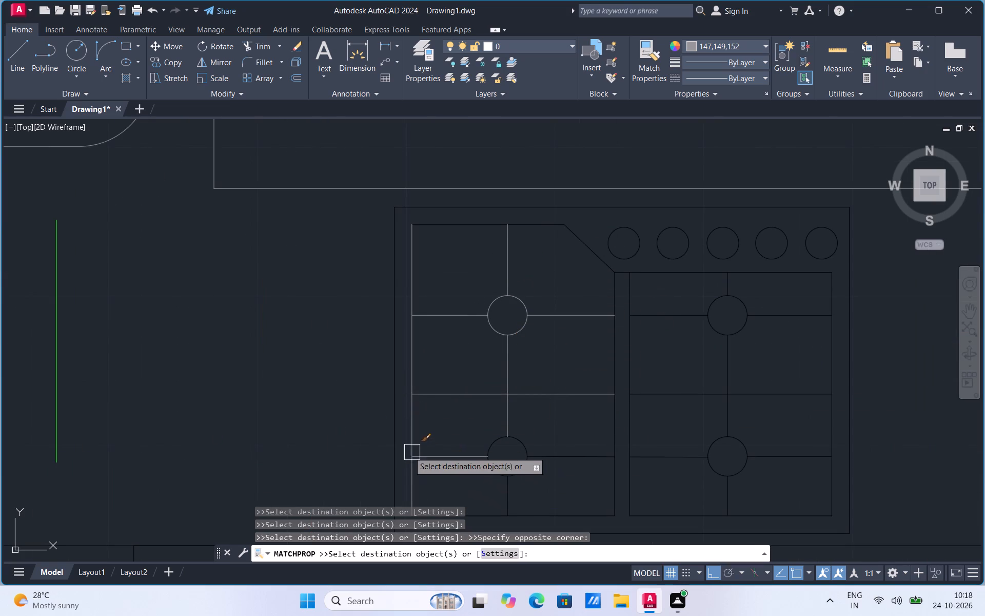
left_click_drag(396, 443, 411, 448)
left_click(457, 455)
left_click(518, 444)
left_click(568, 451)
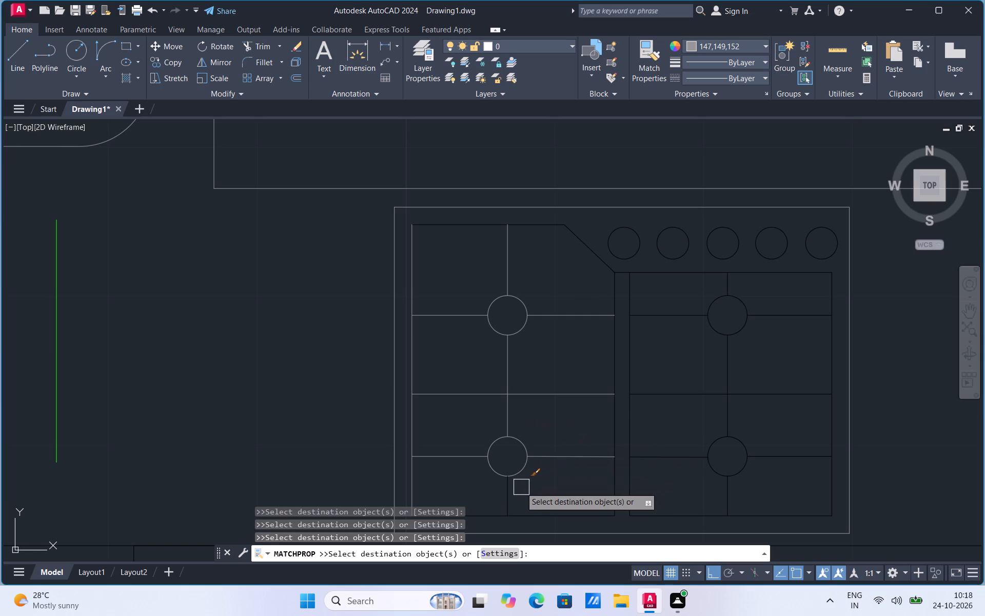
left_click(505, 495)
left_click(539, 513)
left_click(612, 478)
Match the gray properties onto the right burner panel's left and top edges and middle line, the first two knobs, and the left panel's diagonal and top edges.
left_click(632, 429)
left_click(656, 393)
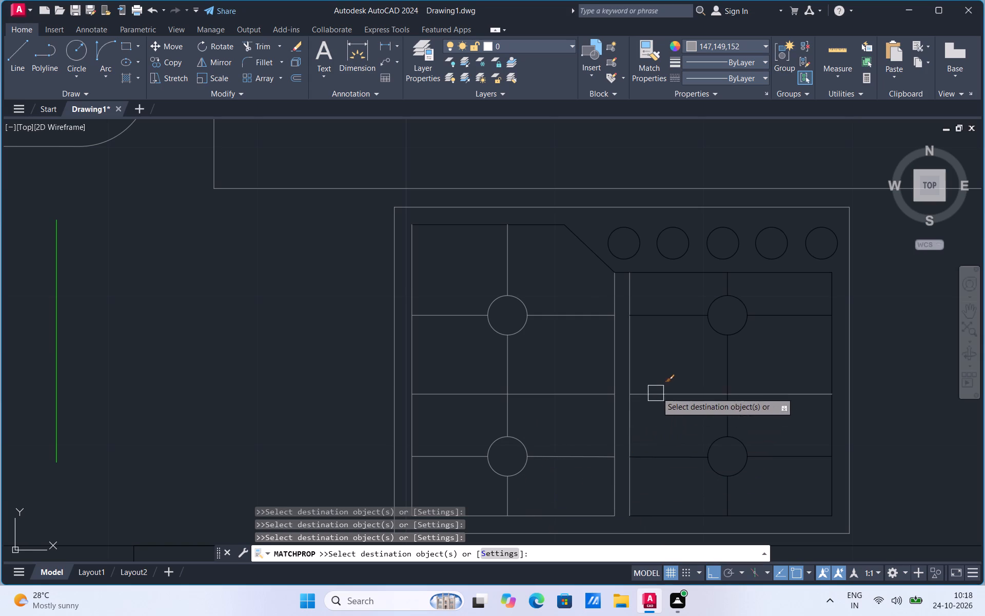
left_click(658, 325)
left_click(664, 309)
left_click_drag(665, 262, 660, 269)
left_click(605, 259)
left_click(585, 243)
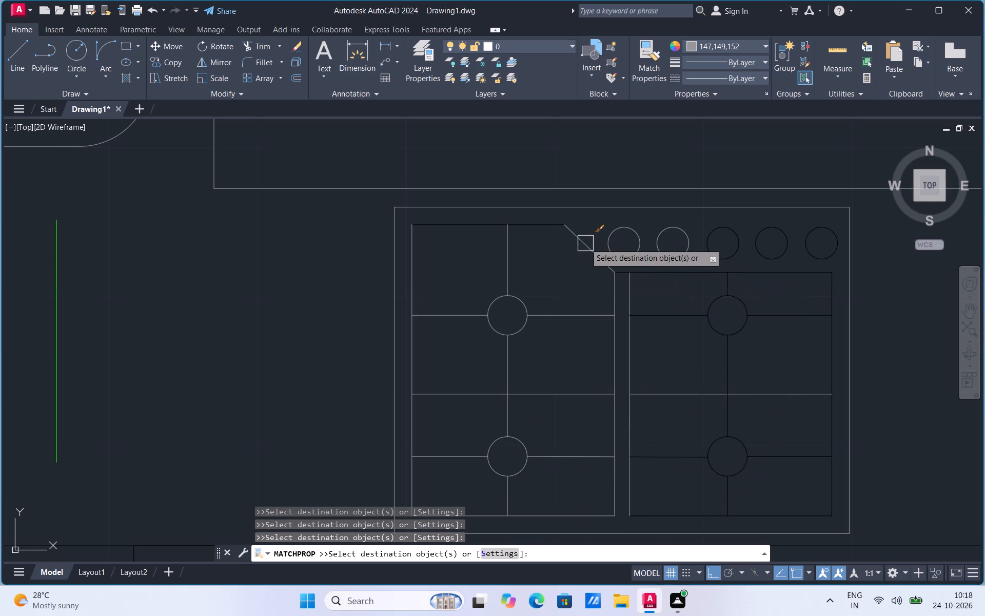
left_click_drag(529, 220, 532, 224)
left_click(652, 279)
left_click_drag(662, 312, 667, 312)
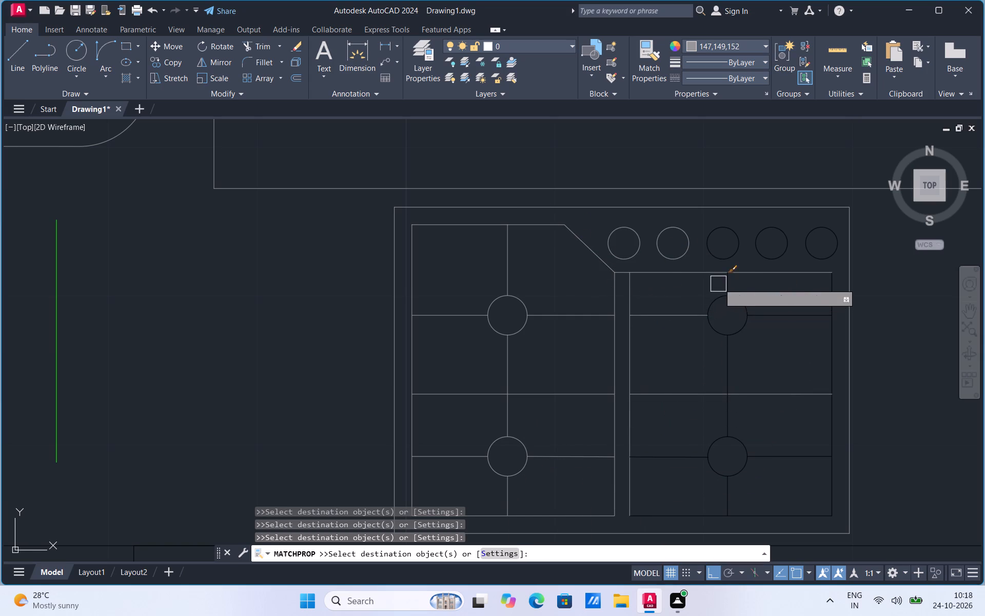
Match the gray properties onto the upper-right burner's upper line and circle and the three remaining stove knobs.
left_click_drag(719, 283, 731, 284)
left_click(738, 303)
left_click(752, 308)
left_click(732, 287)
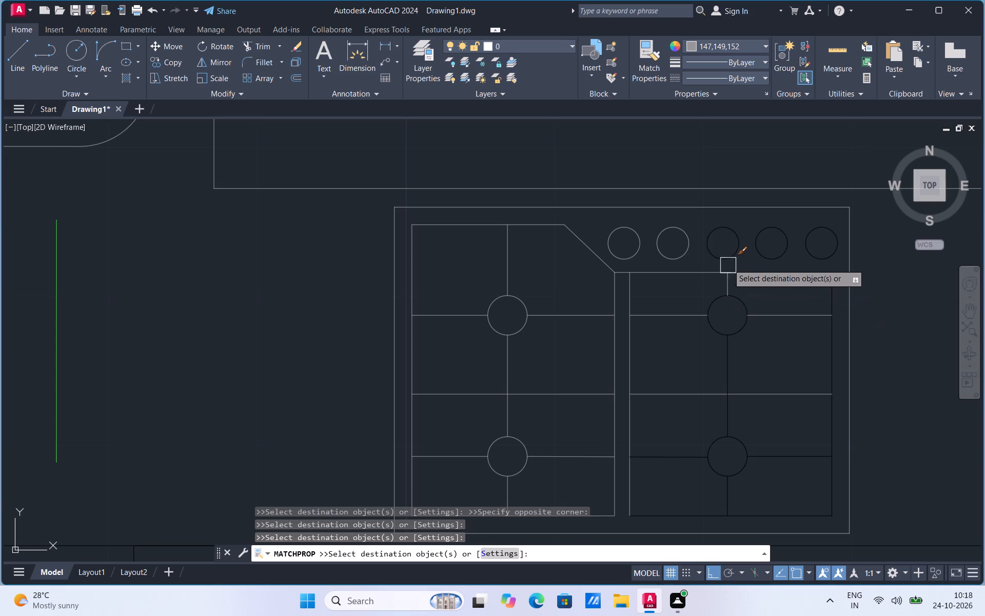
left_click_drag(728, 253, 733, 255)
left_click(760, 254)
left_click_drag(809, 258, 809, 263)
Match the gray properties onto the right panel's remaining burner lines, lower burner circle, and right and bottom edges, and end all active commands.
left_click(736, 306)
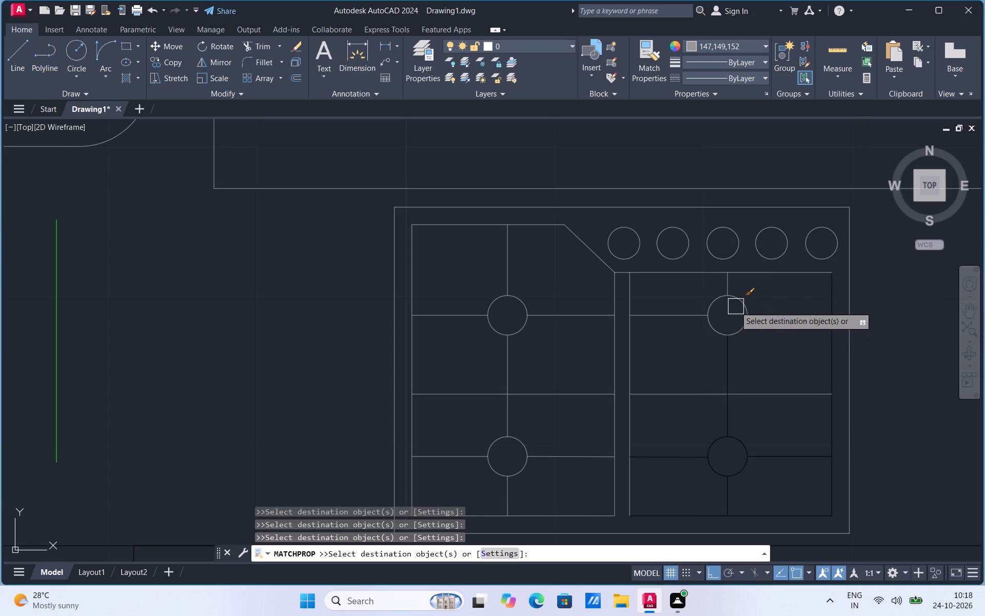
left_click(733, 381)
left_click_drag(742, 451, 733, 469)
left_click(727, 486)
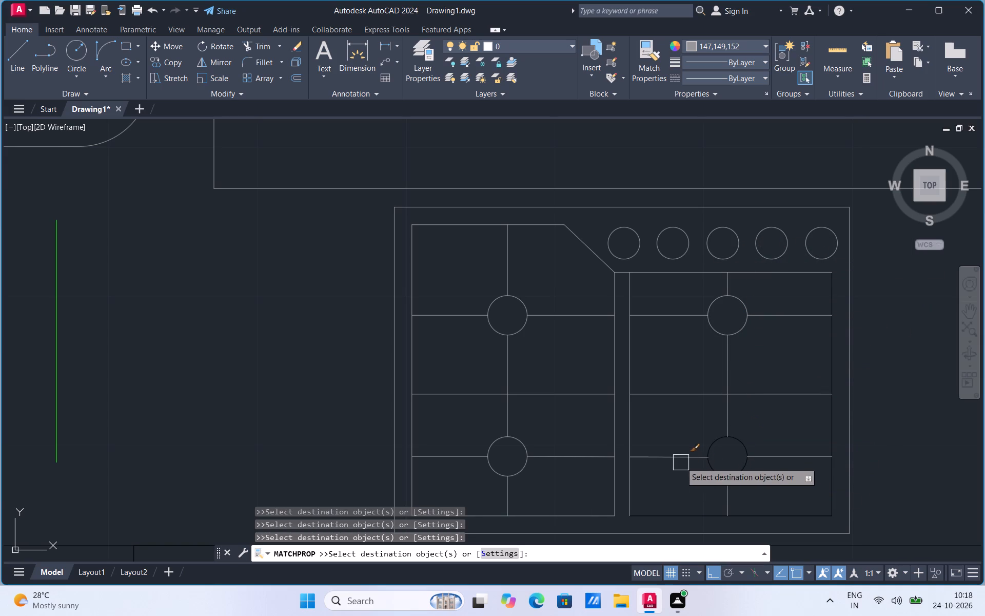
left_click_drag(681, 462, 688, 459)
left_click(715, 441)
left_click(832, 420)
left_click(697, 517)
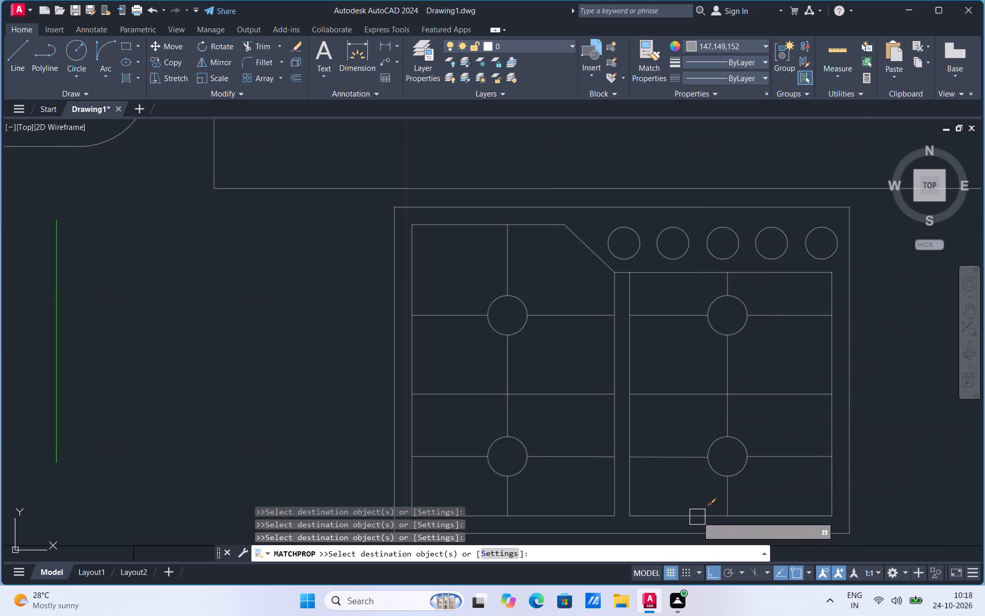
scroll(489, 369, "down", 2)
scroll(517, 426, "down", 1)
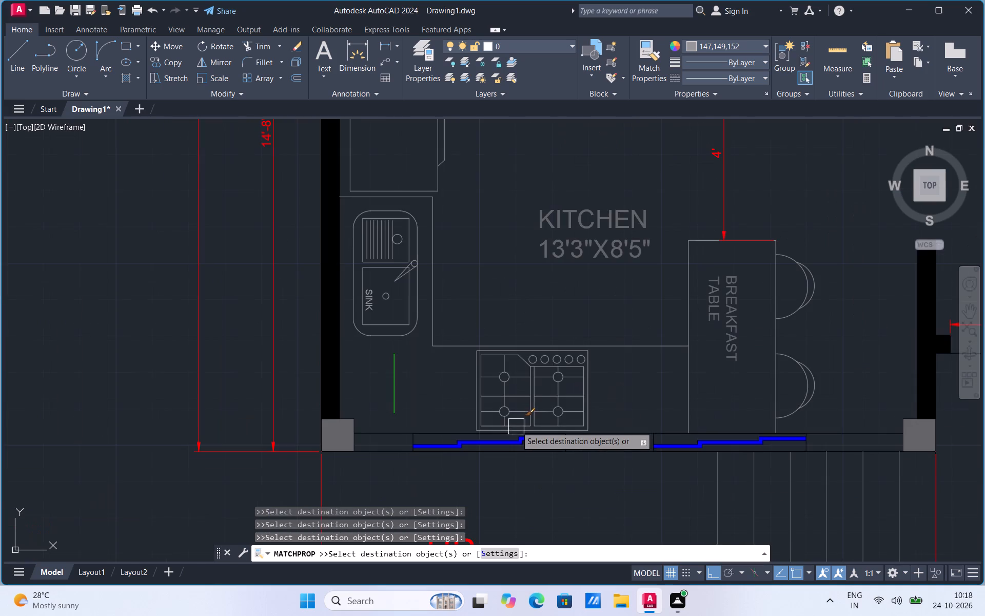
scroll(479, 423, "down", 2)
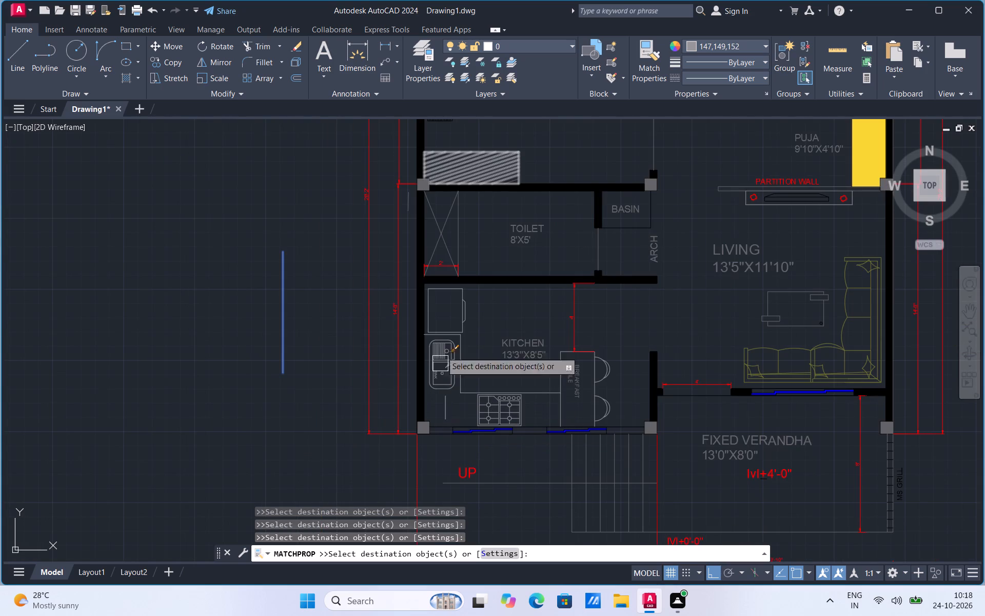
scroll(498, 216, "up", 1)
key("Escape")
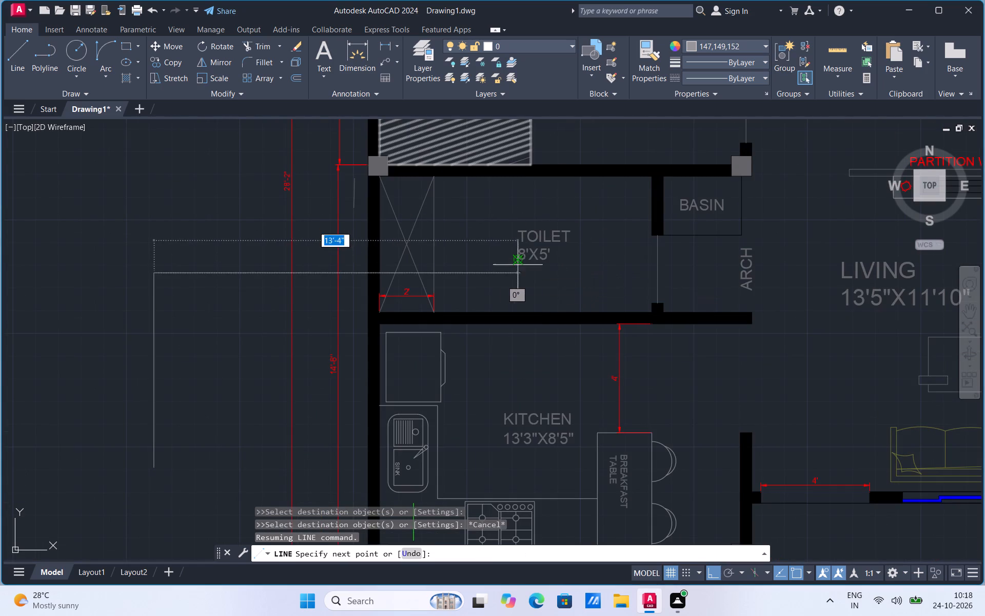
key("grave")
key("Escape")
key("Escape")
Erase the stray vertical line outside the plan, west of the toilet and kitchen.
left_click(159, 330)
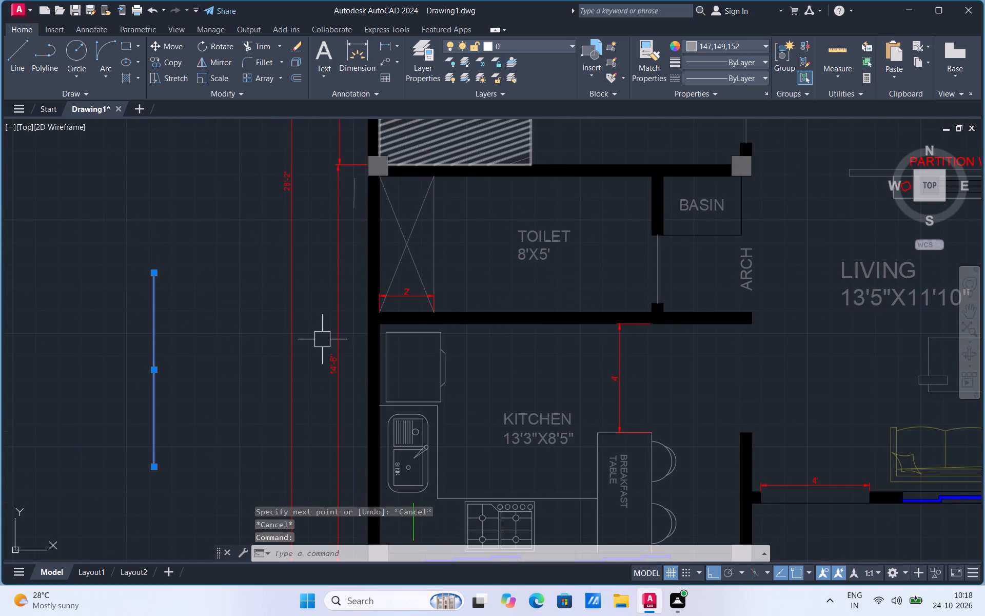
key("Delete")
Ungroup the hatched rectangular unit along the bedroom's bottom wall.
scroll(330, 385, "down", 2)
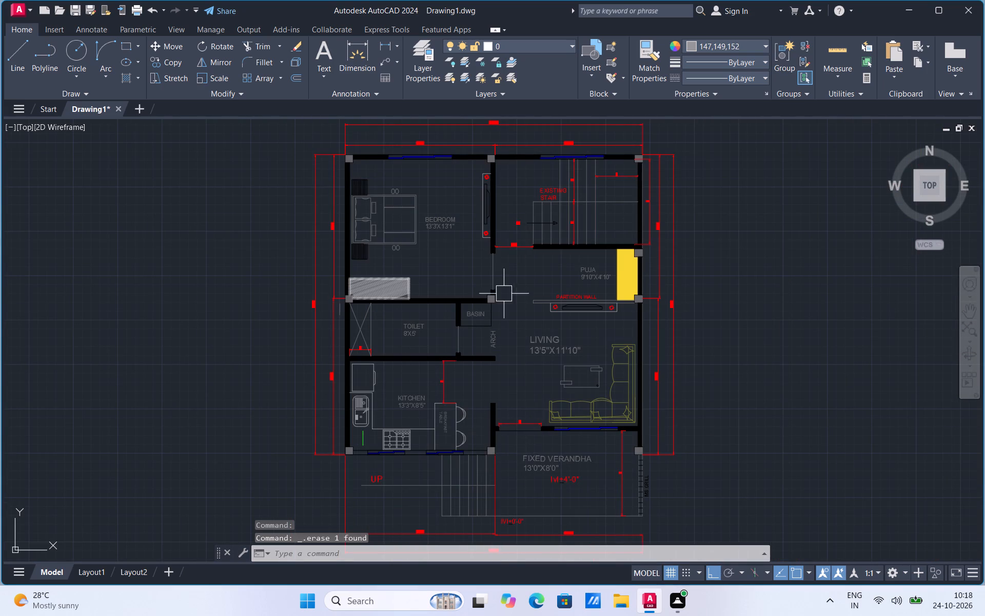
scroll(376, 258, "up", 2)
scroll(455, 356, "up", 2)
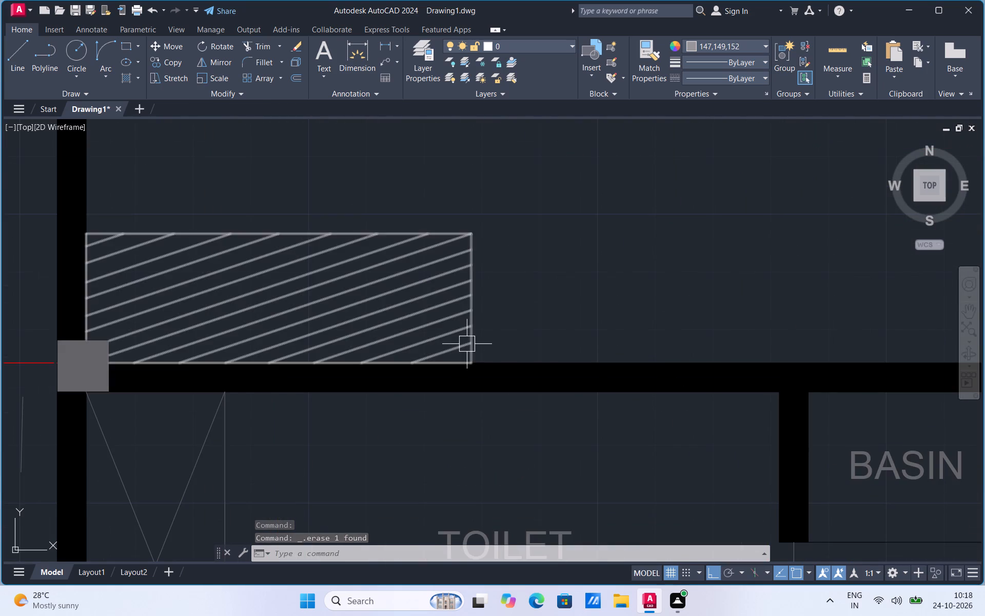
left_click(467, 344)
right_click(467, 344)
left_click(502, 211)
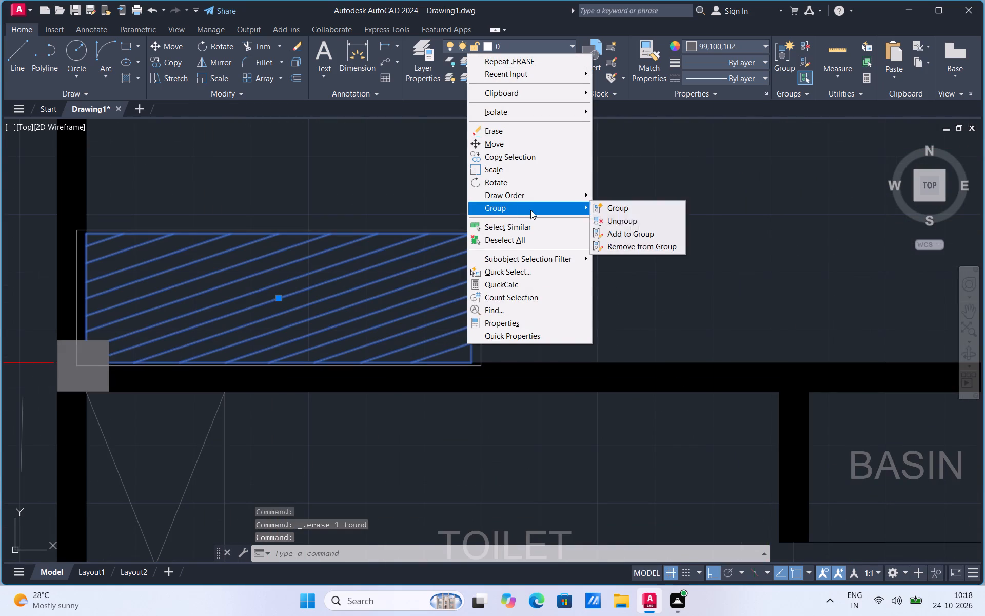
left_click(628, 226)
Examine the red circular symbols on the bedroom TV unit and the recoloured floor plan as a whole.
scroll(361, 393, "down", 3)
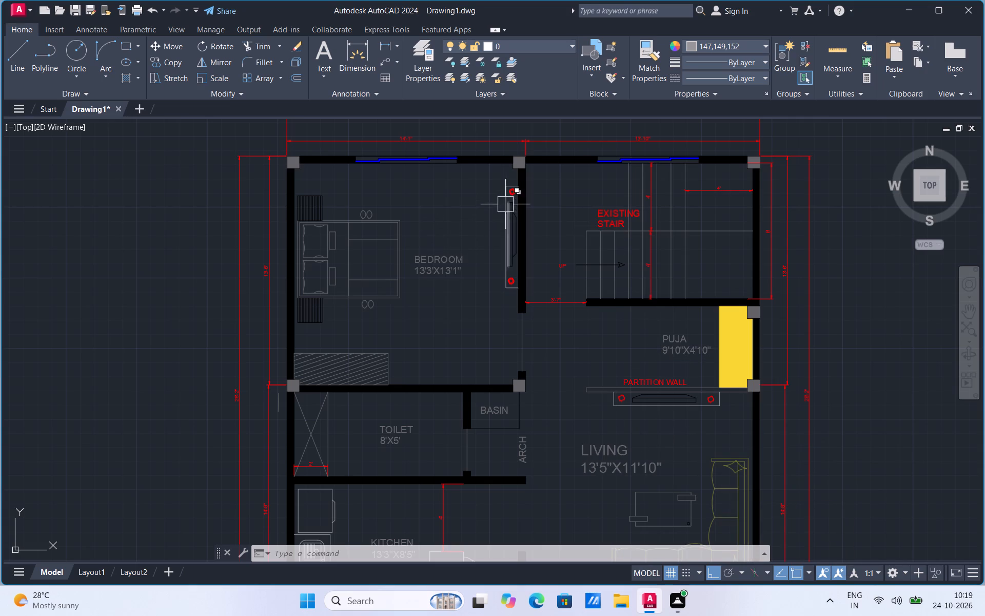
scroll(504, 199, "up", 2)
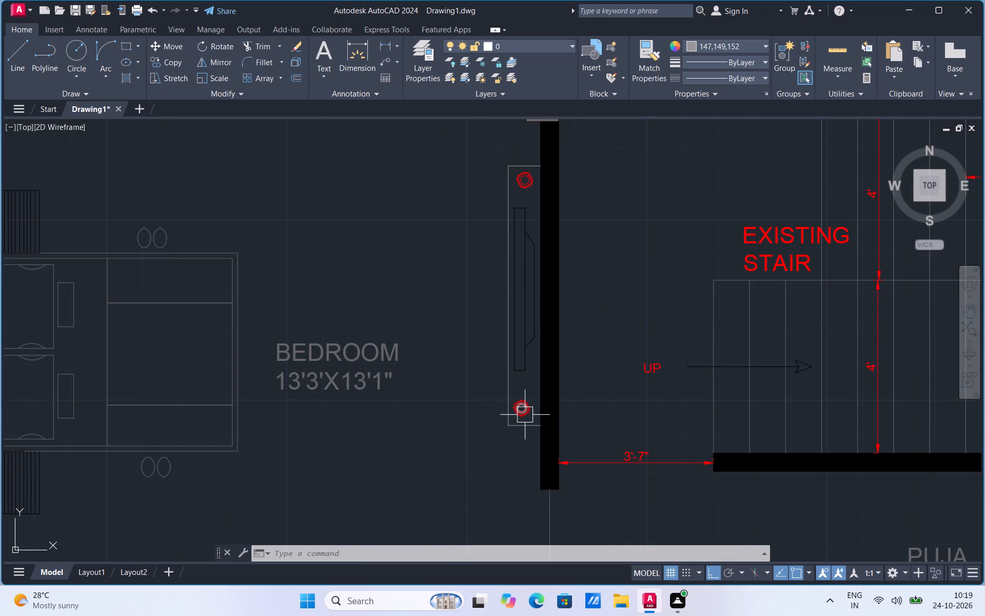
scroll(524, 407, "up", 3)
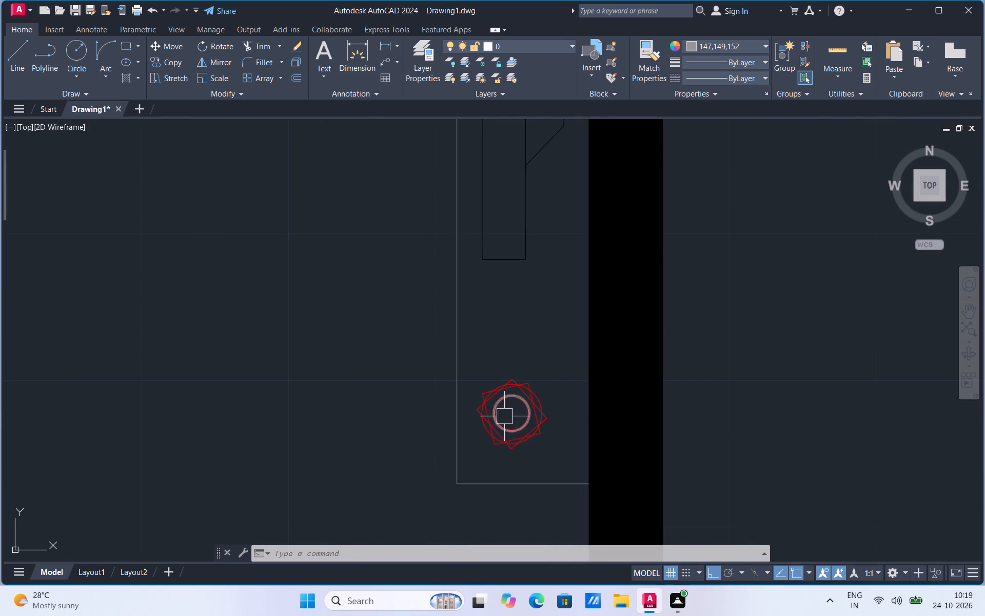
scroll(483, 382, "up", 2)
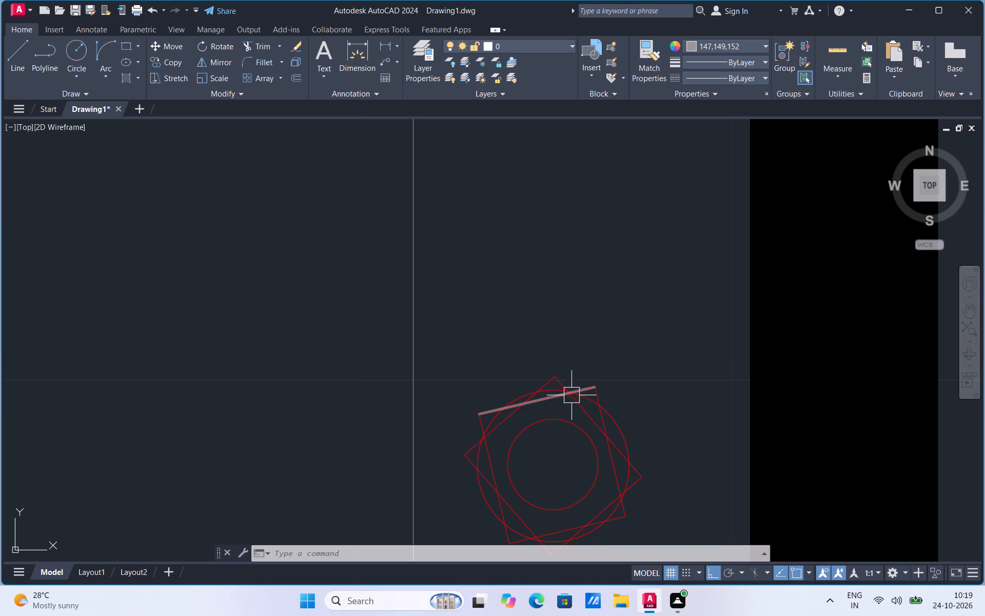
scroll(487, 488, "up", 1)
scroll(487, 488, "down", 1)
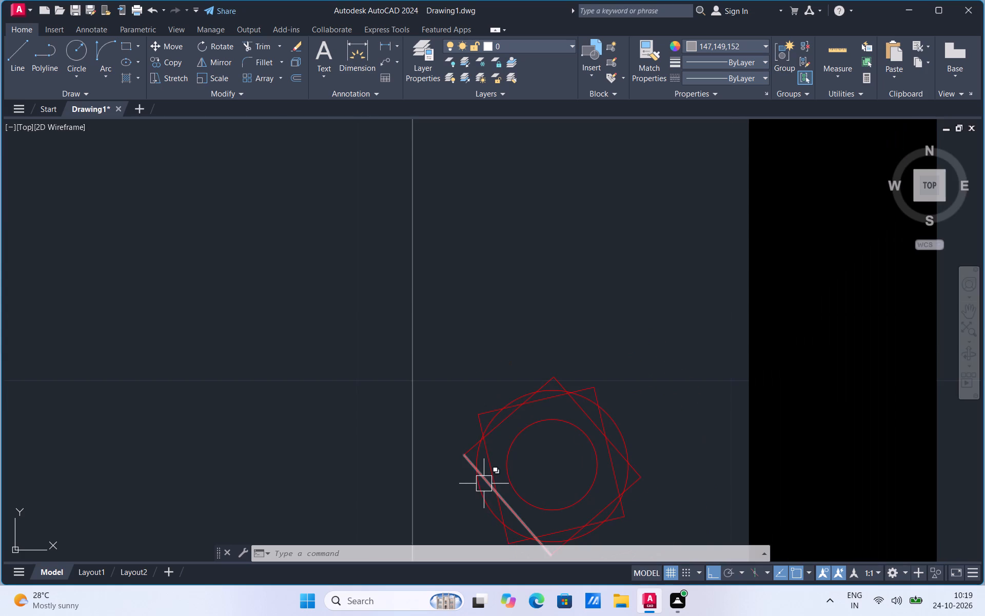
scroll(477, 340, "up", 1)
scroll(477, 340, "down", 10)
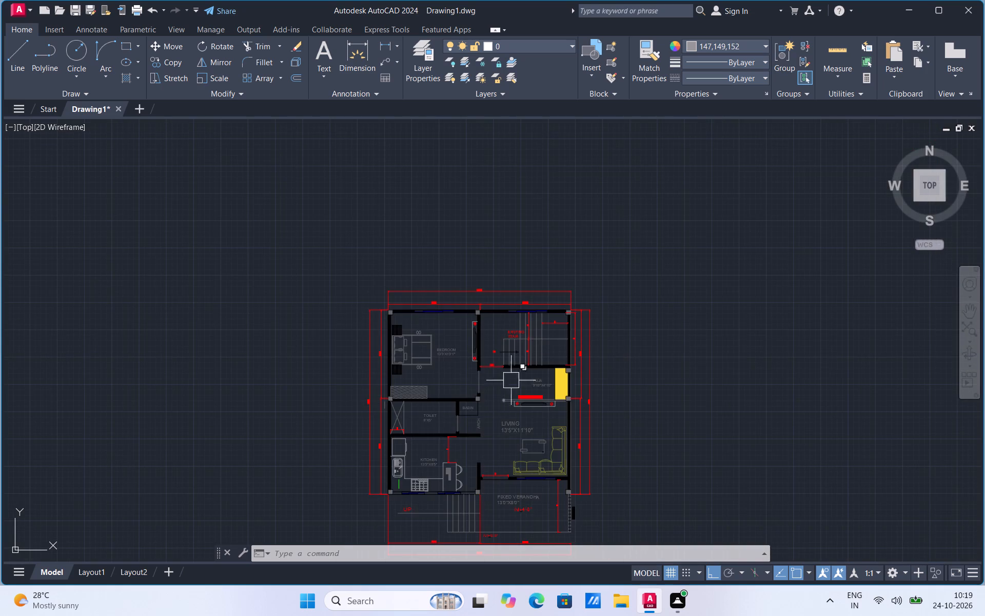
scroll(520, 345, "down", 1)
scroll(495, 459, "up", 2)
scroll(495, 470, "down", 1)
scroll(538, 421, "up", 1)
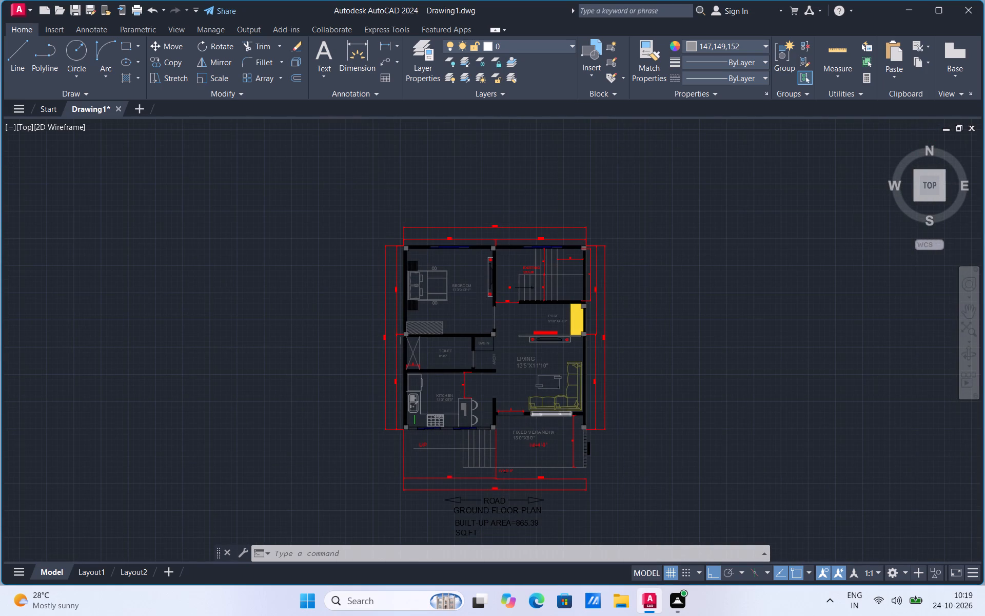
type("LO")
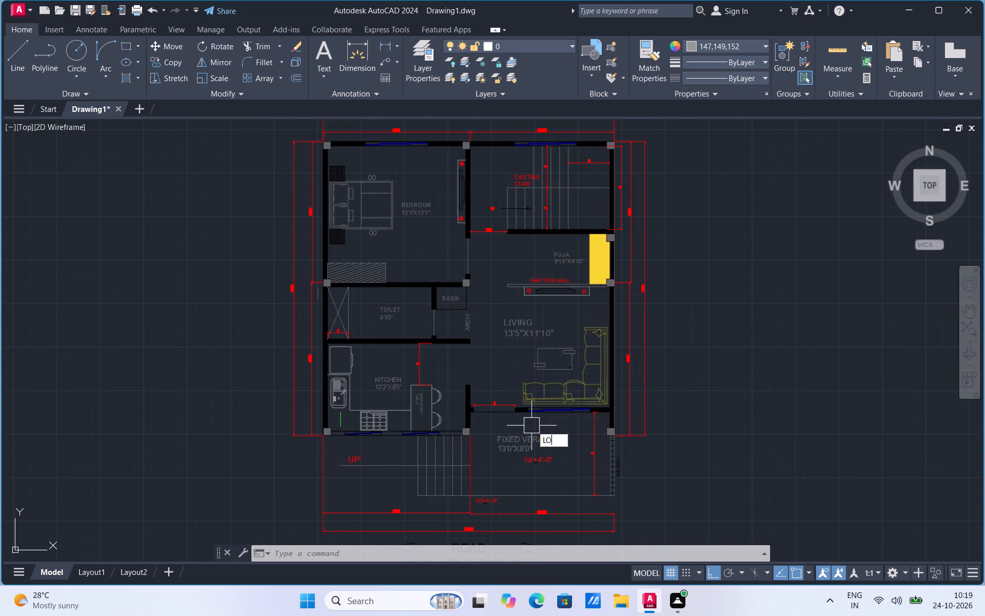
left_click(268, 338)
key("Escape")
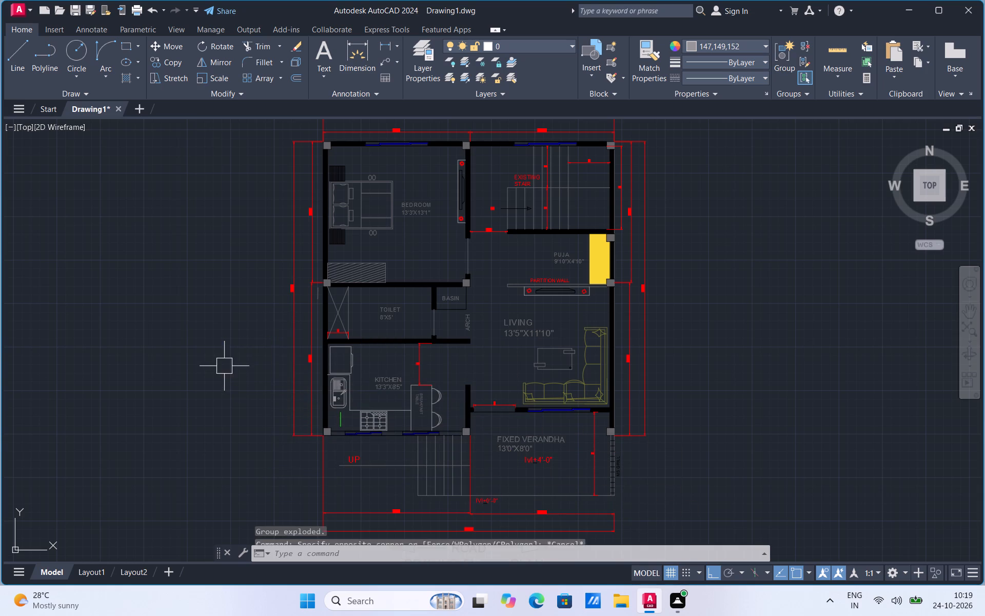
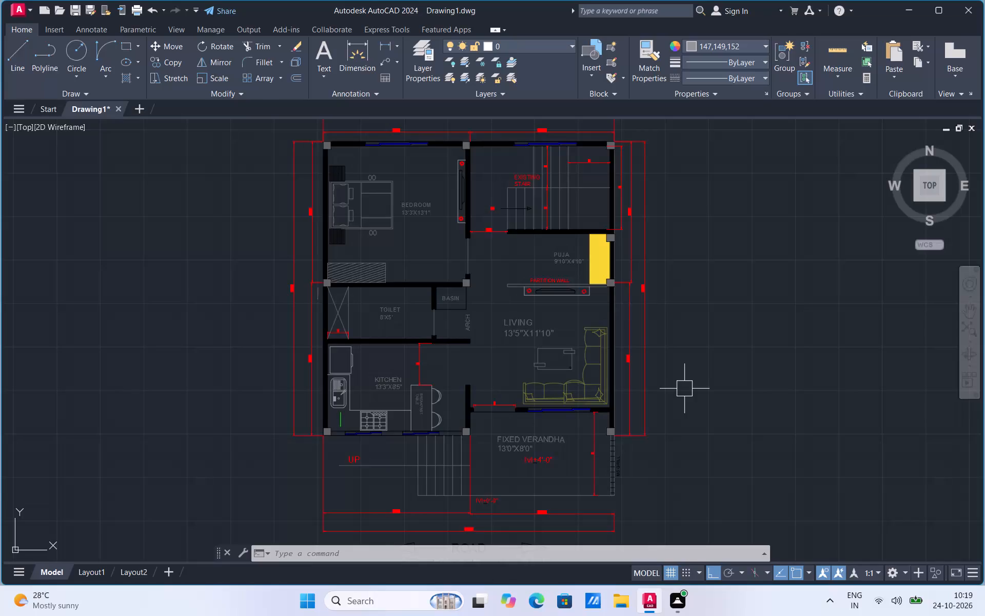
Turn off command log recording with LOGFILEOFF.
type("LOG")
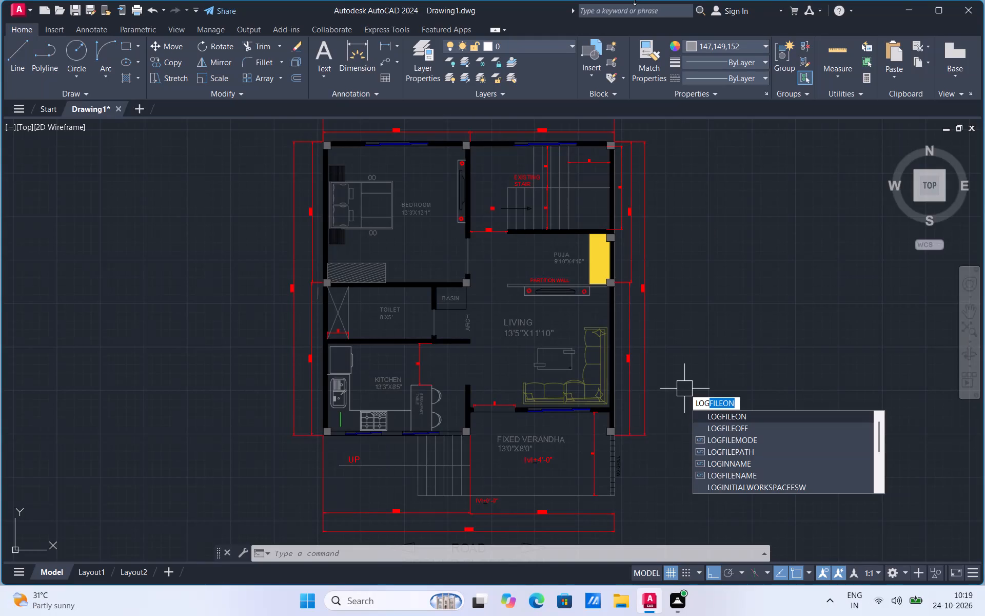
left_click(724, 431)
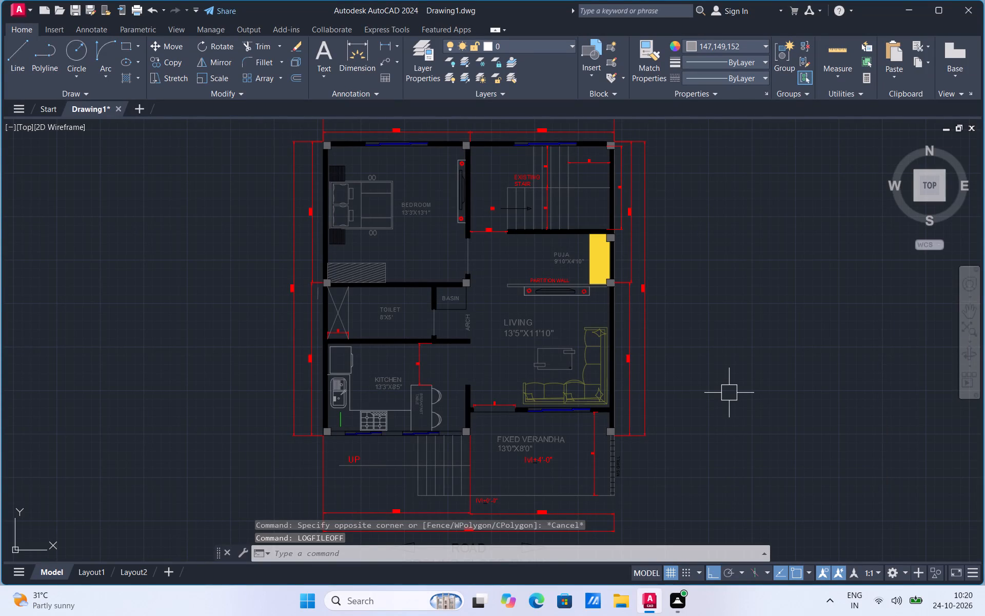
Save the drawing in the Documents folder under the name GROUND FLOOR 1BHK.
key("ctrl+s")
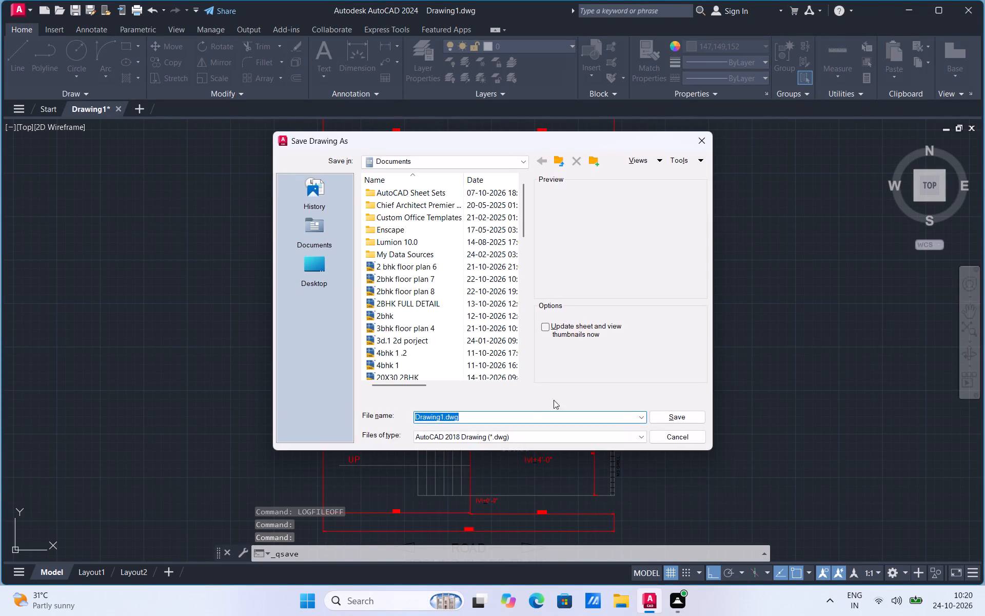
key("BackSpace")
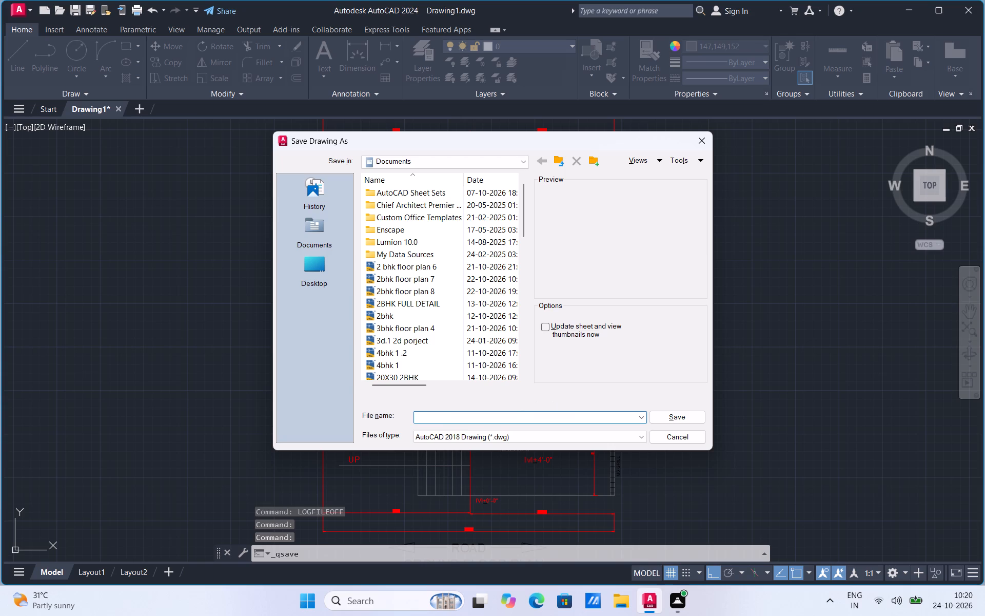
type("GROUND")
key("space")
type("FLOOR")
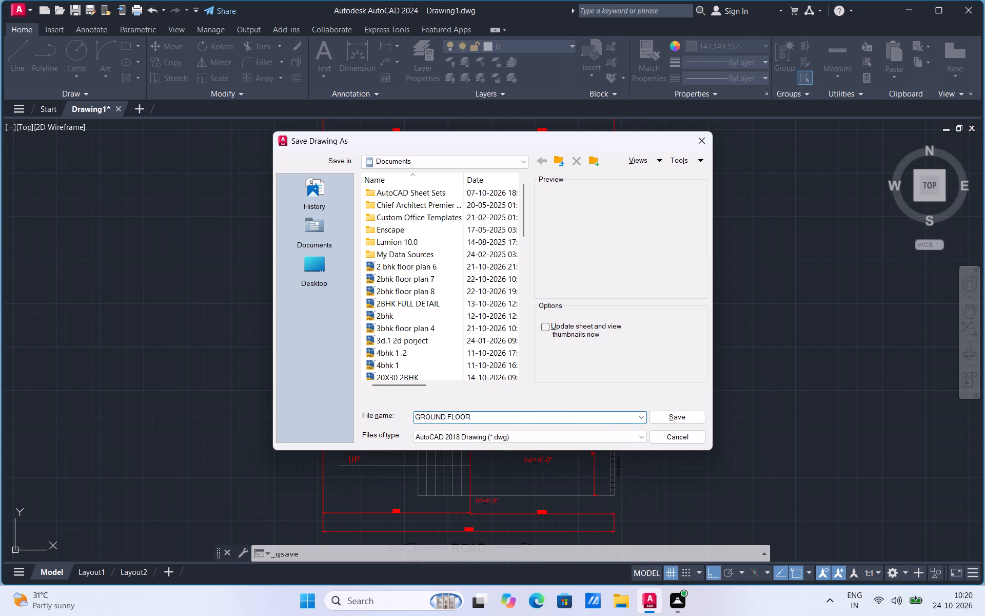
key("space")
type("1BHK")
left_click(677, 418)
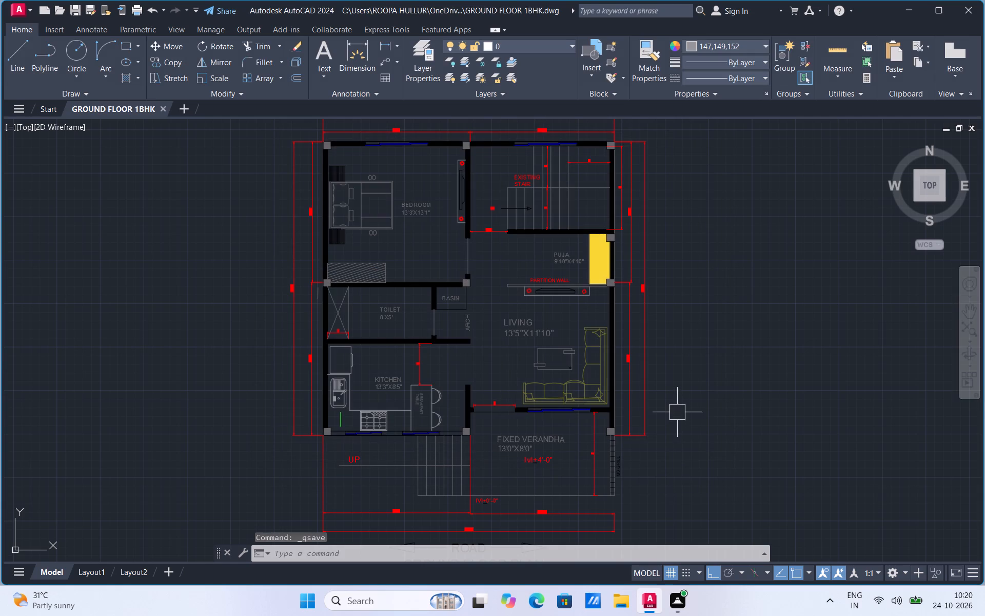
Start plotting the model and center the plot on the paper.
key("ctrl+p")
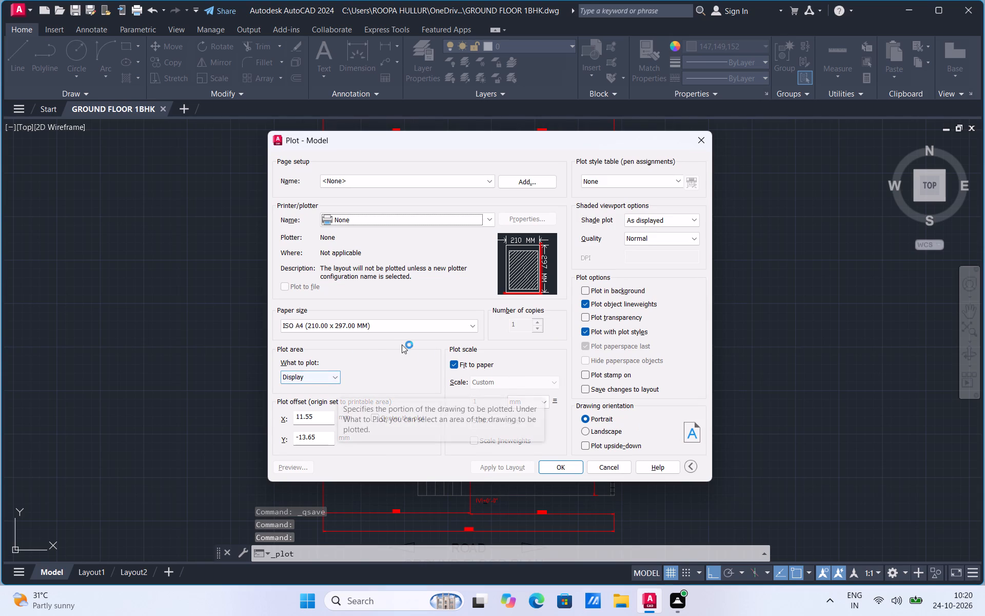
left_click(375, 419)
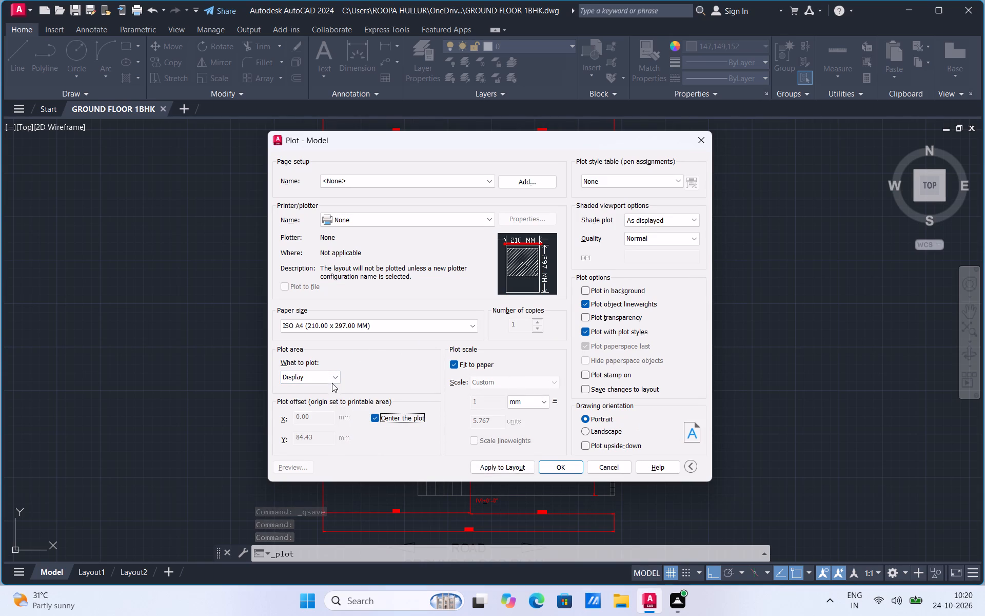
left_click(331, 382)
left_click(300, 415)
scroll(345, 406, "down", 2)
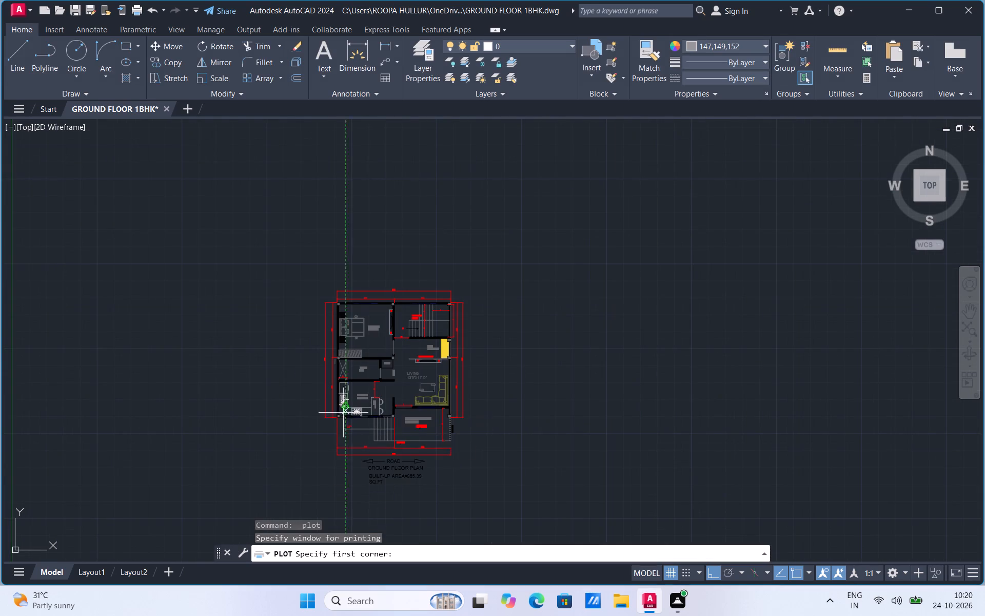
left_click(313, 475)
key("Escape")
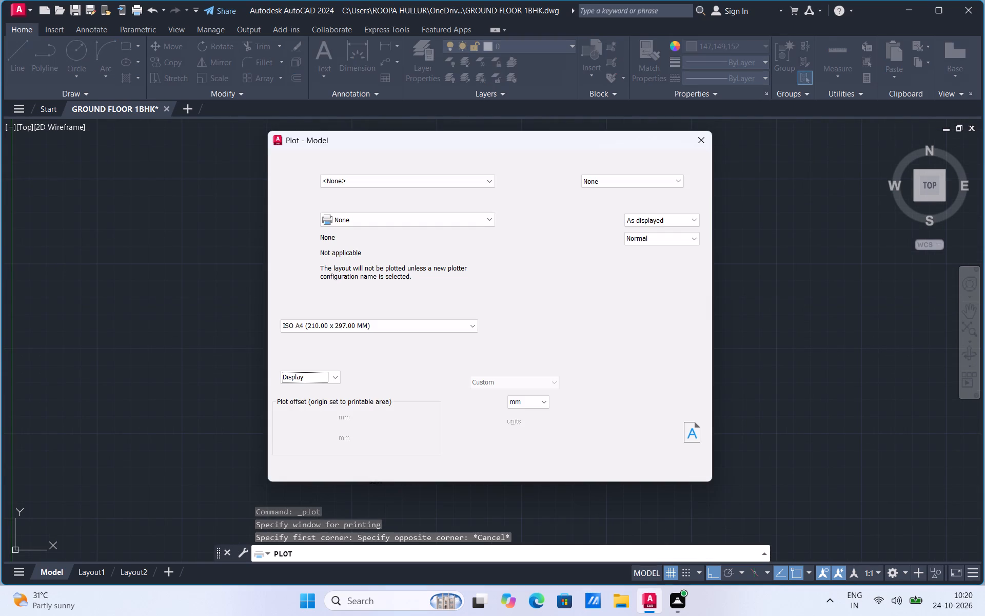
Set the plot area to a window enclosing the whole floor plan, its outer dimensions and the title text below.
left_click(331, 378)
left_click(319, 412)
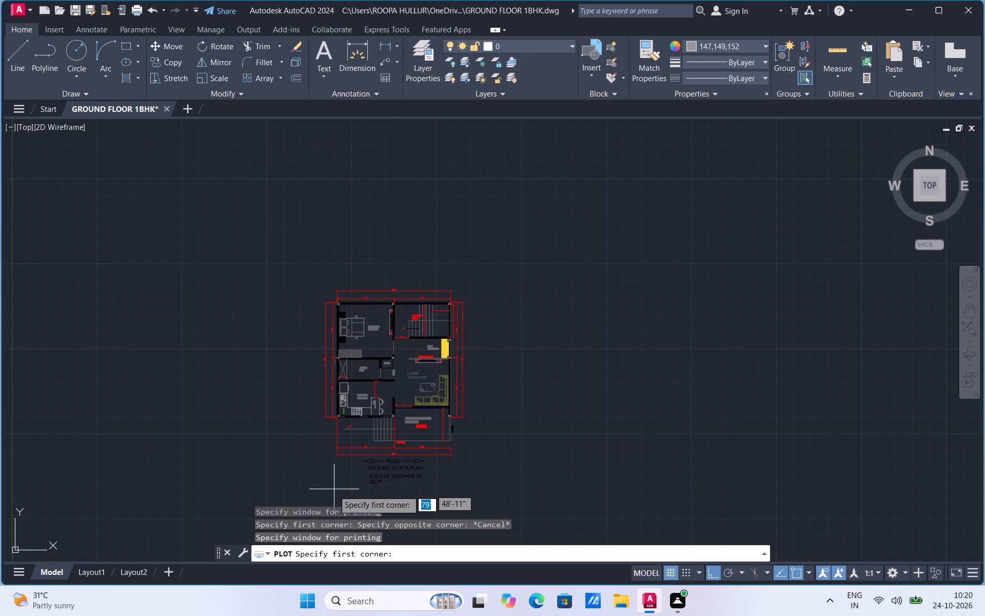
left_click(310, 495)
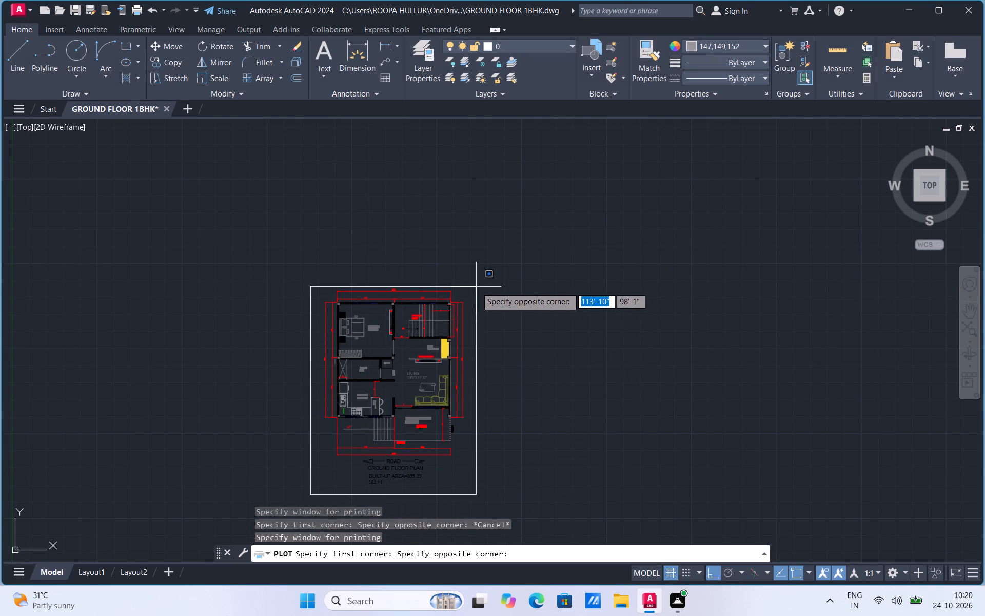
left_click(478, 268)
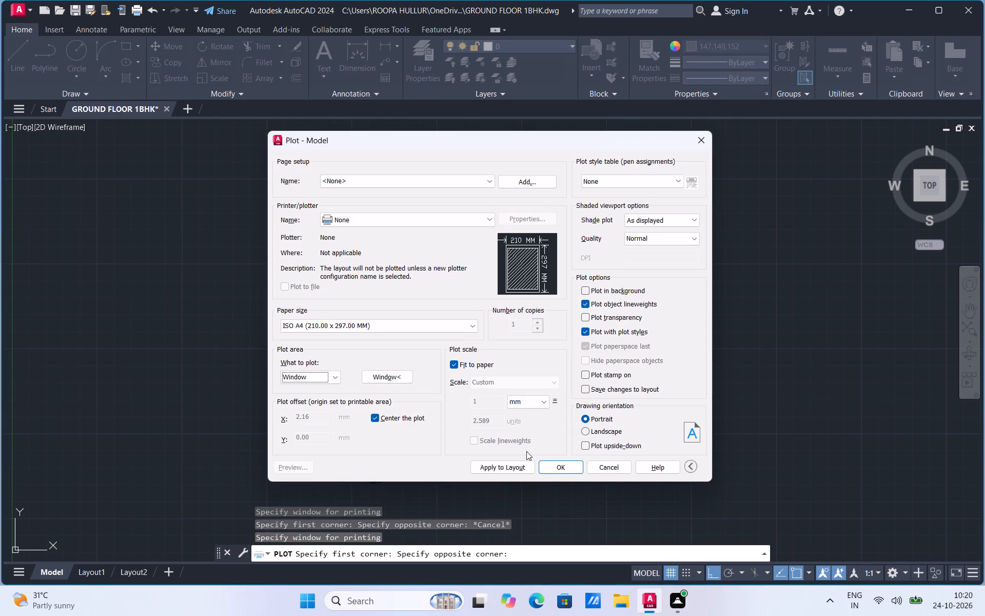
Choose DWG To PDF.pc3 as the plotter.
left_click(396, 215)
left_click(363, 356)
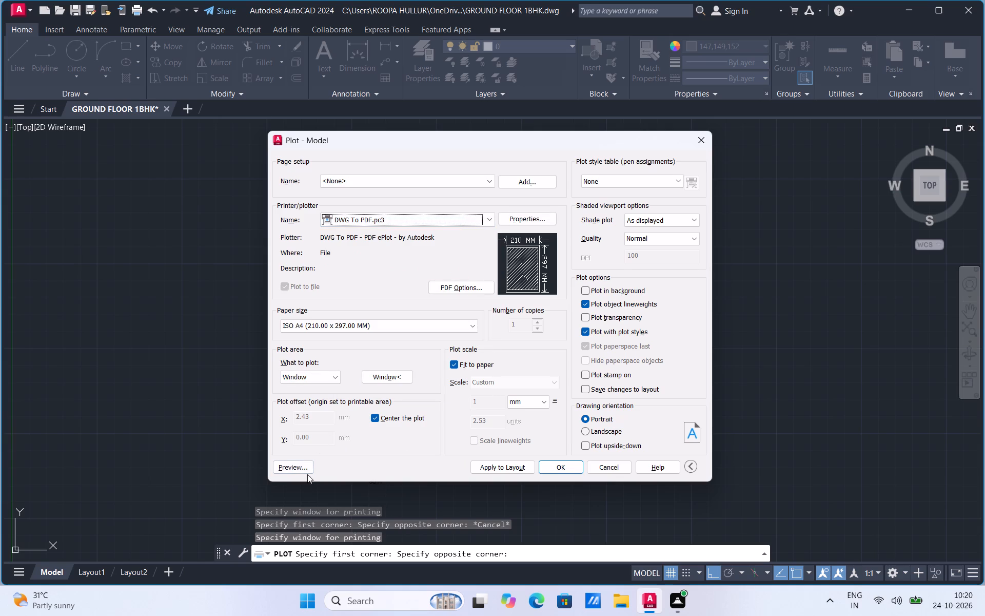
Preview the plot and examine the sheet as a whole and the plan's details up close.
left_click(307, 474)
left_click(305, 472)
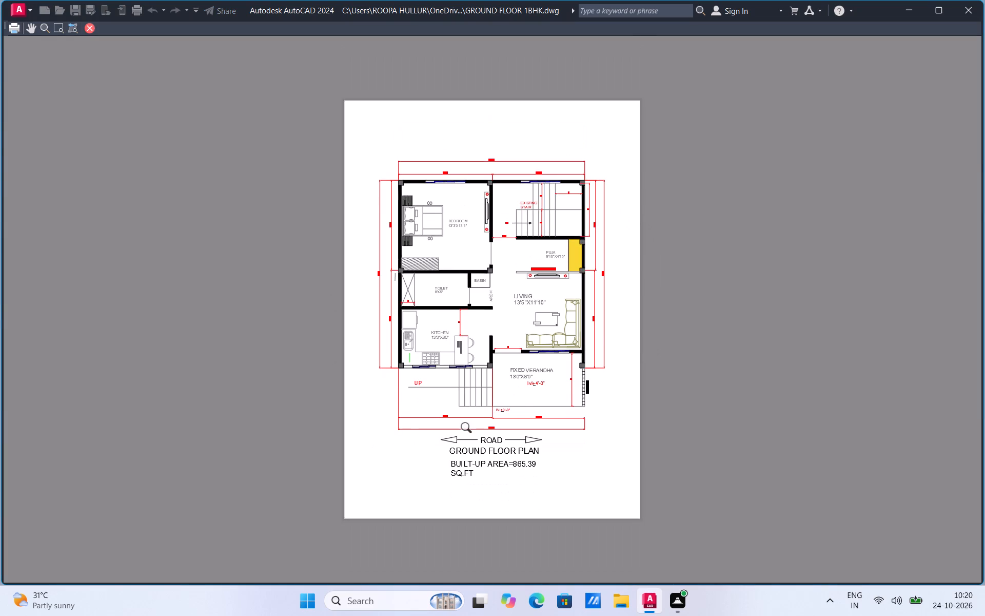
scroll(525, 403, "up", 1)
scroll(525, 403, "down", 1)
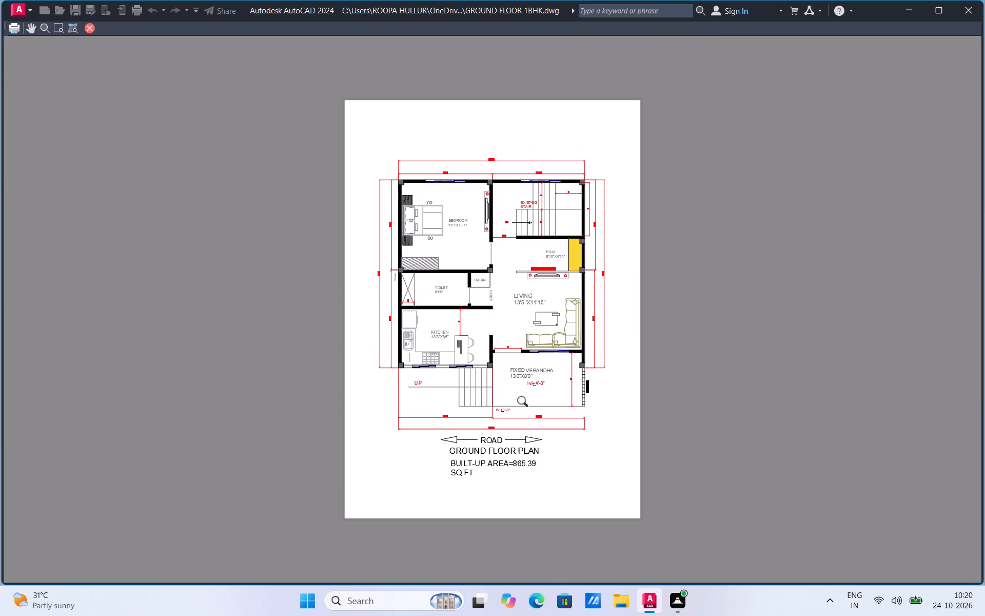
scroll(559, 388, "up", 2)
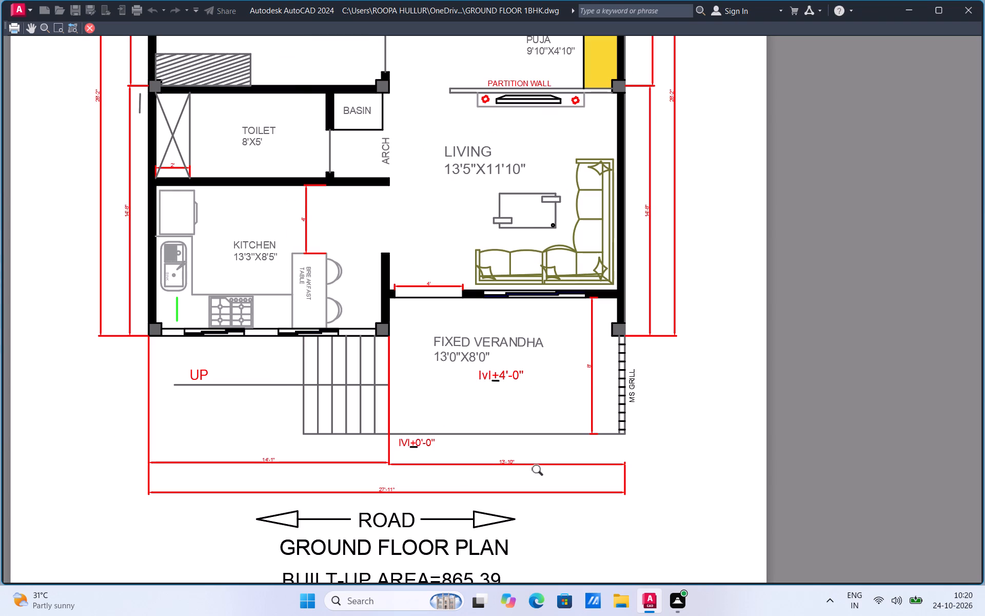
scroll(540, 472, "down", 1)
key("Return")
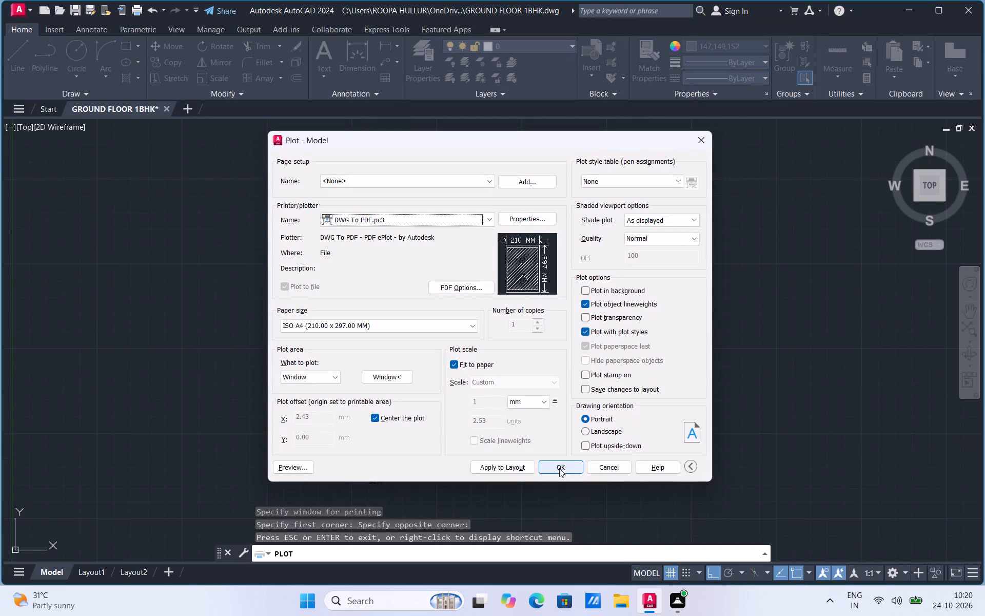
Plot the floor plan to GROUND FLOOR 1BHK-Model.pdf in the Documents folder and close the PDF viewer.
left_click(569, 468)
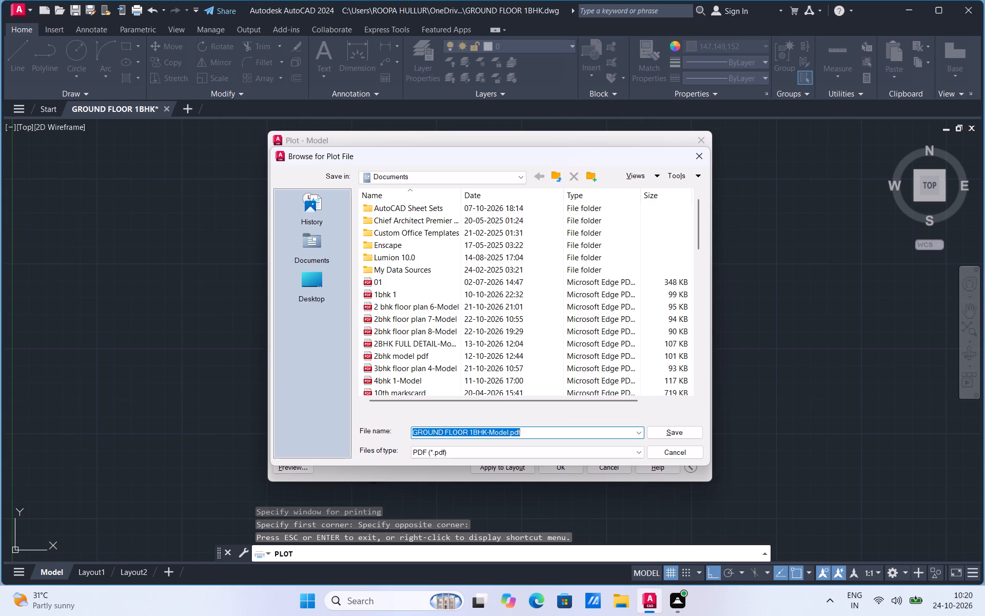
left_click(656, 434)
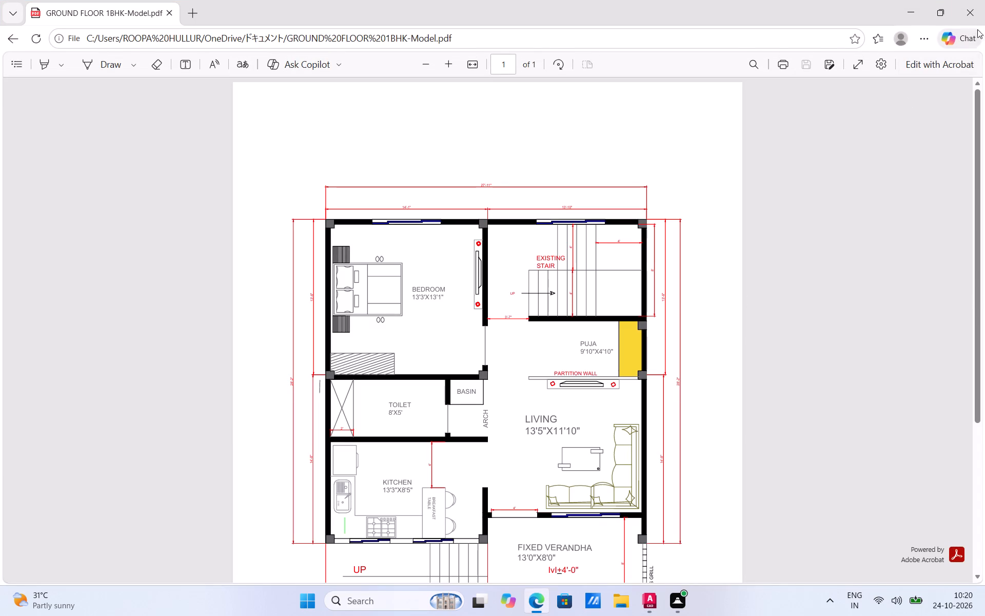
left_click(980, 15)
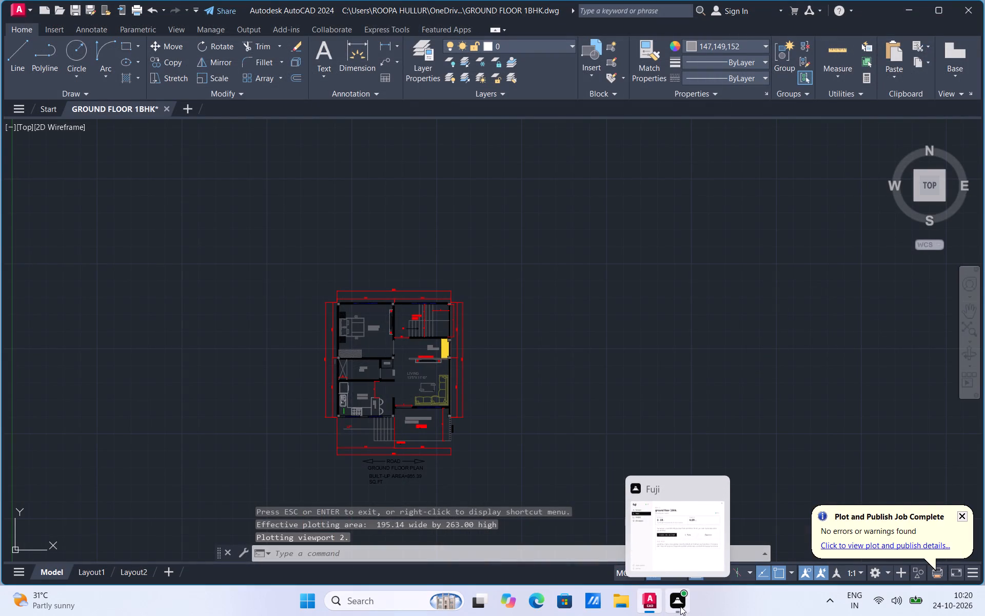